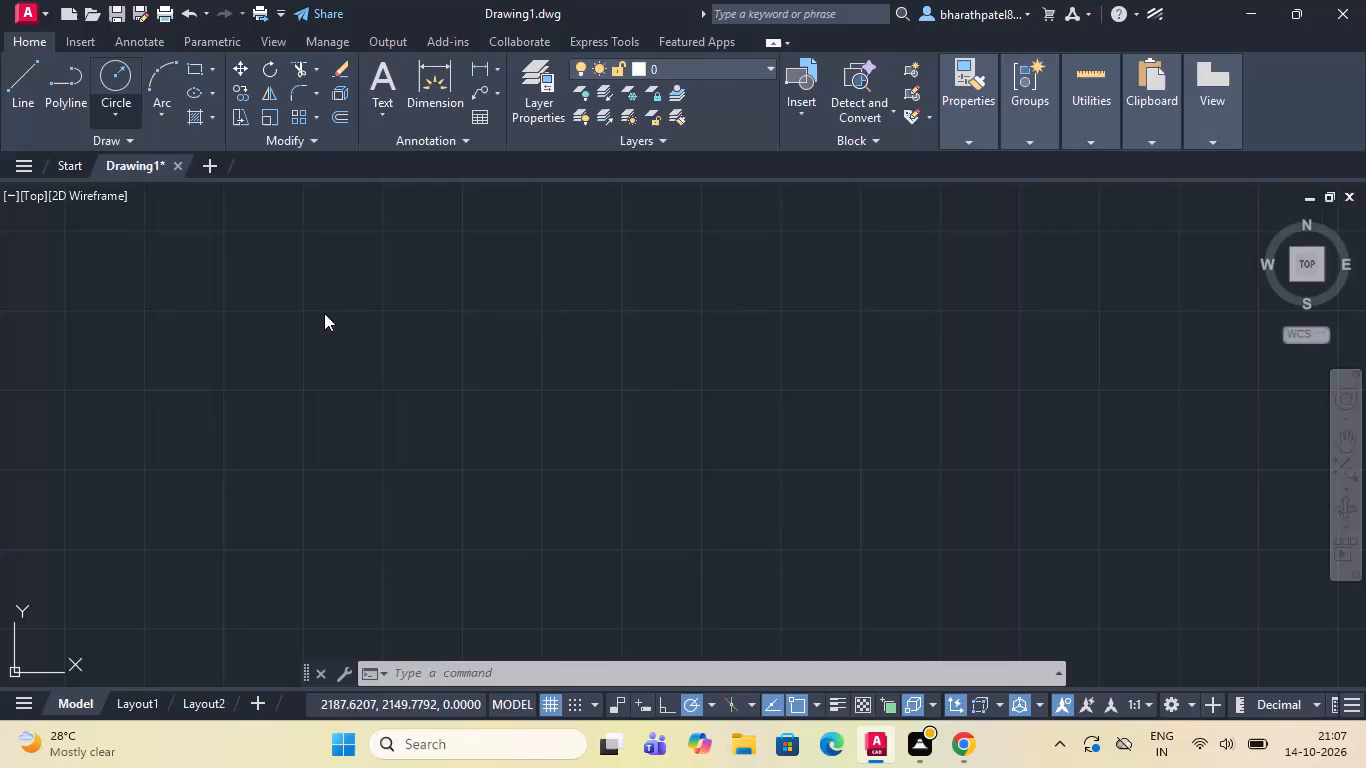
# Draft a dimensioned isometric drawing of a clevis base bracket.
# Turn on command log file recording with LOGFILEON.
pyautogui.click(829, 682)
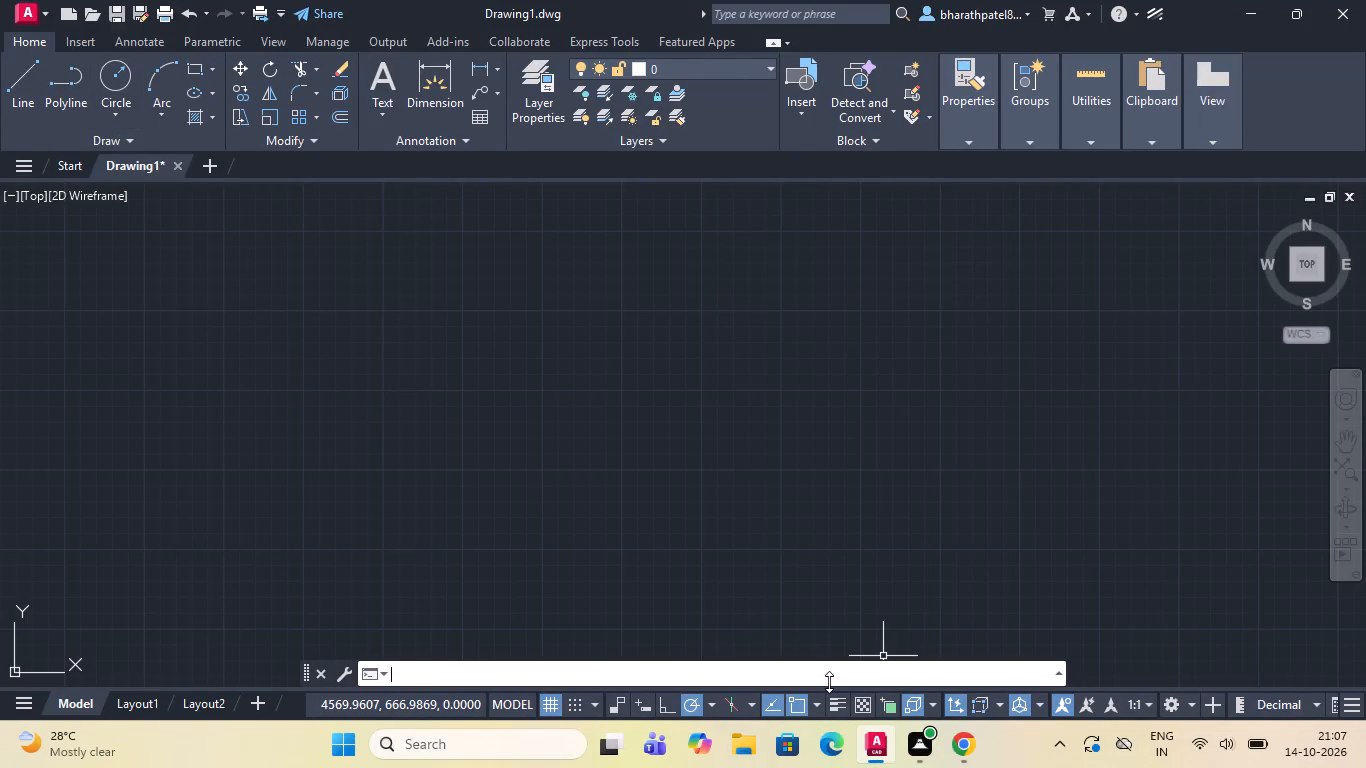
pyautogui.write('log')
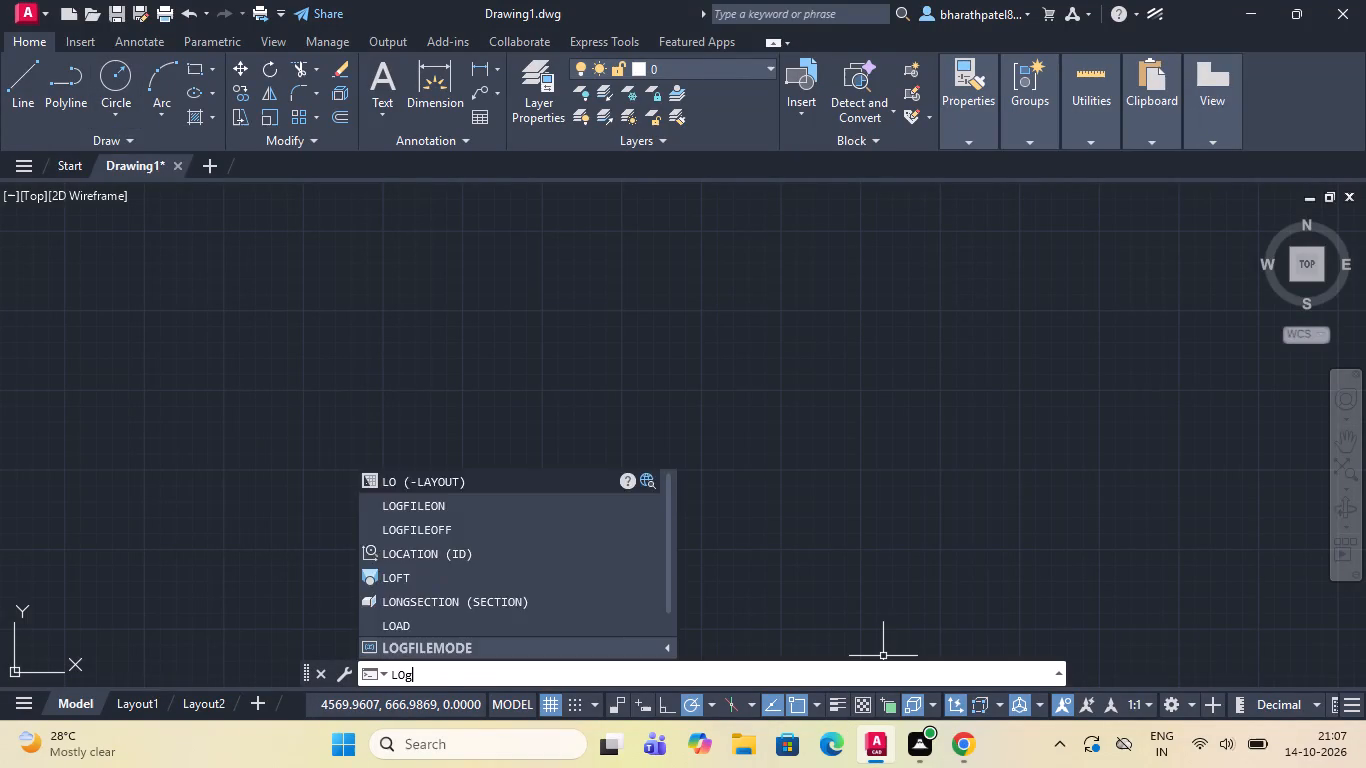
pyautogui.press('Return')
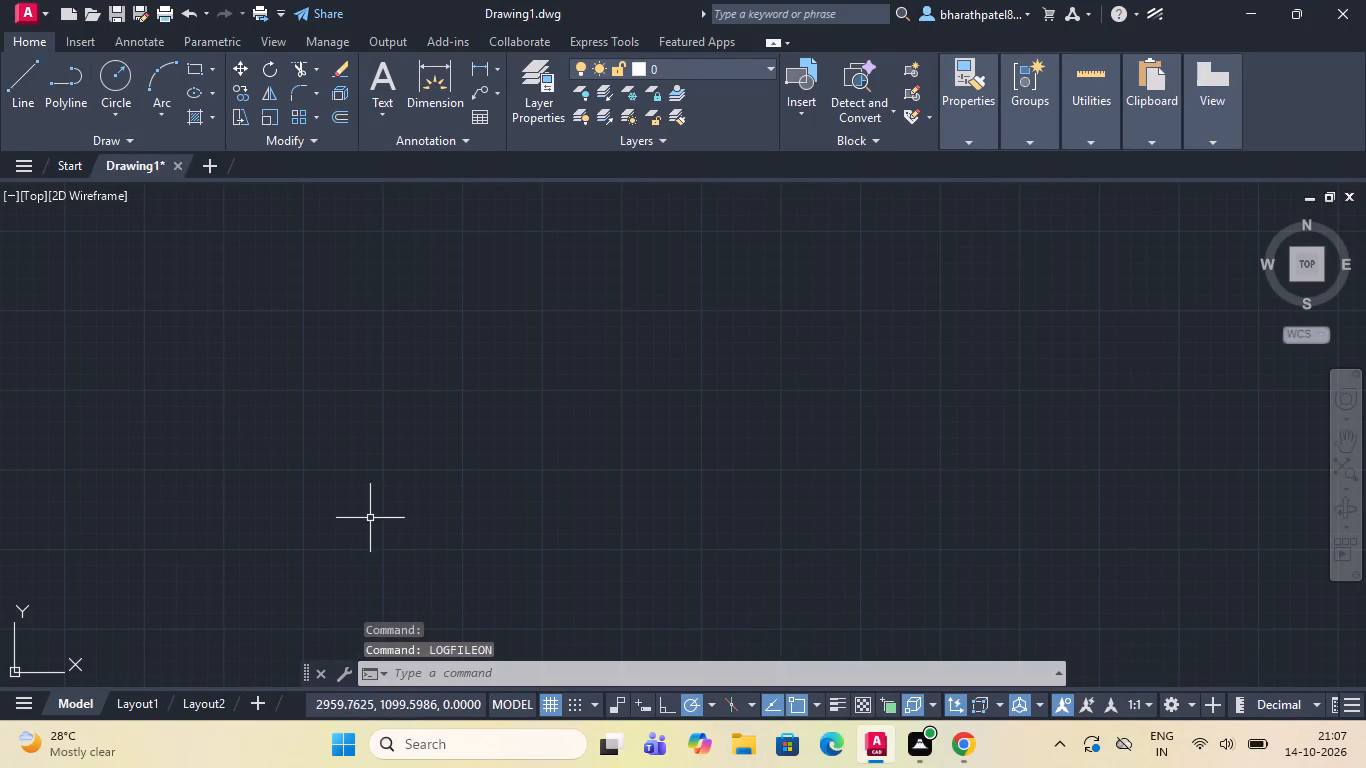
# Enable isometric drafting and set the active isoplane to Top.
pyautogui.click(732, 705)
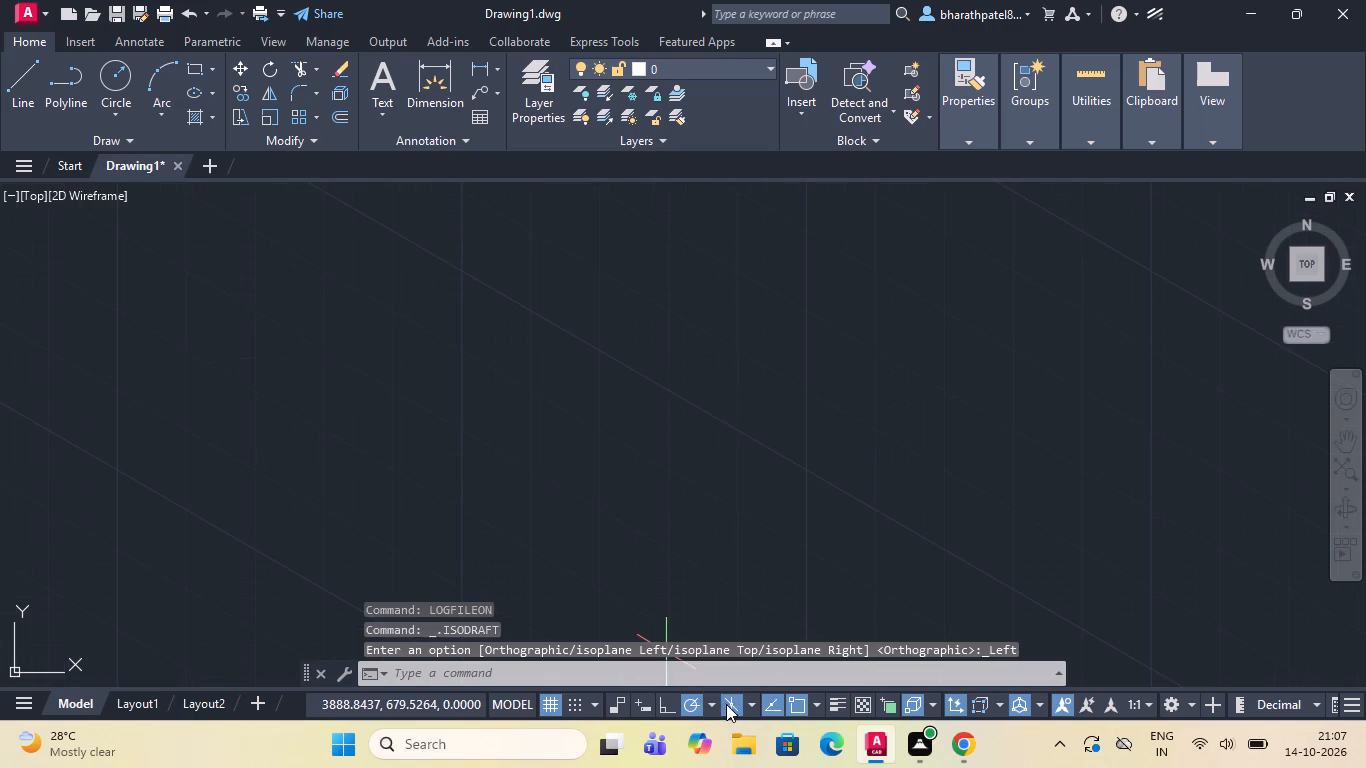
pyautogui.click(756, 702)
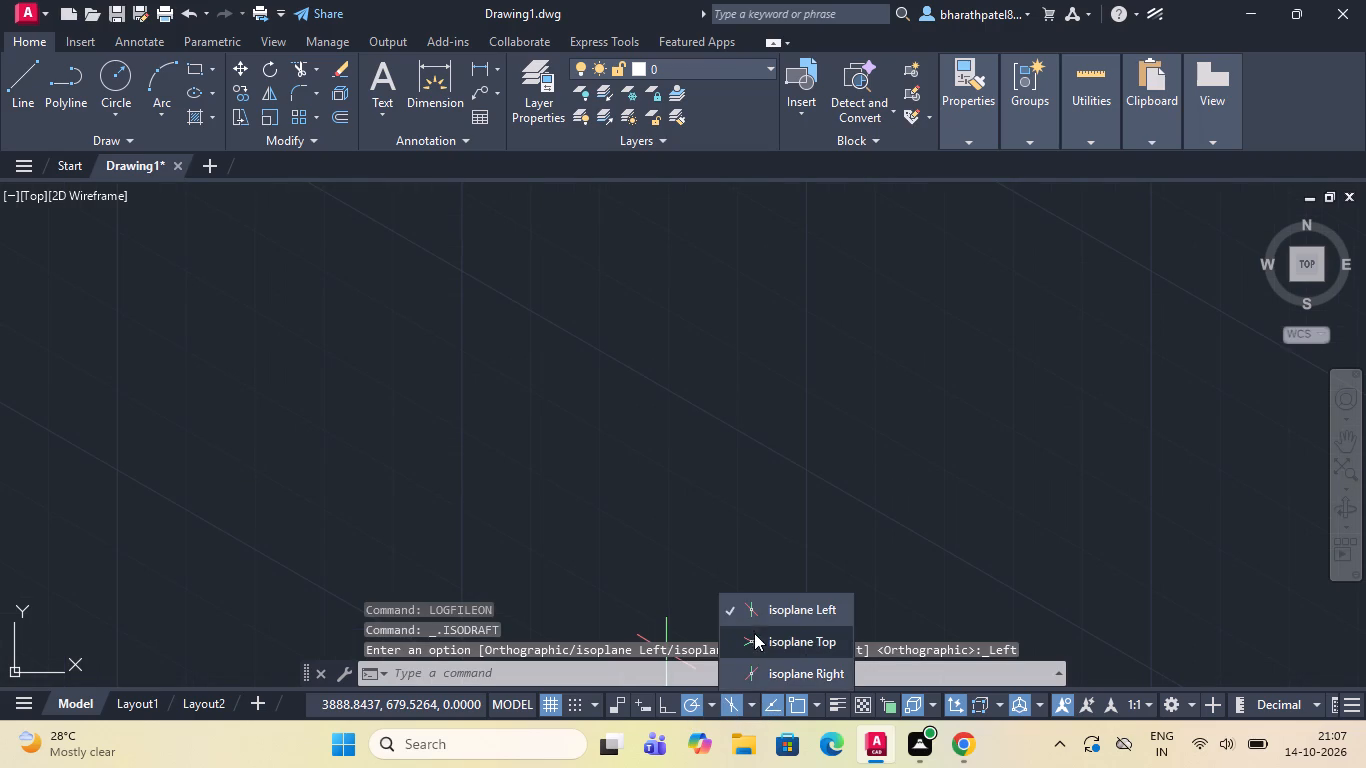
pyautogui.click(757, 645)
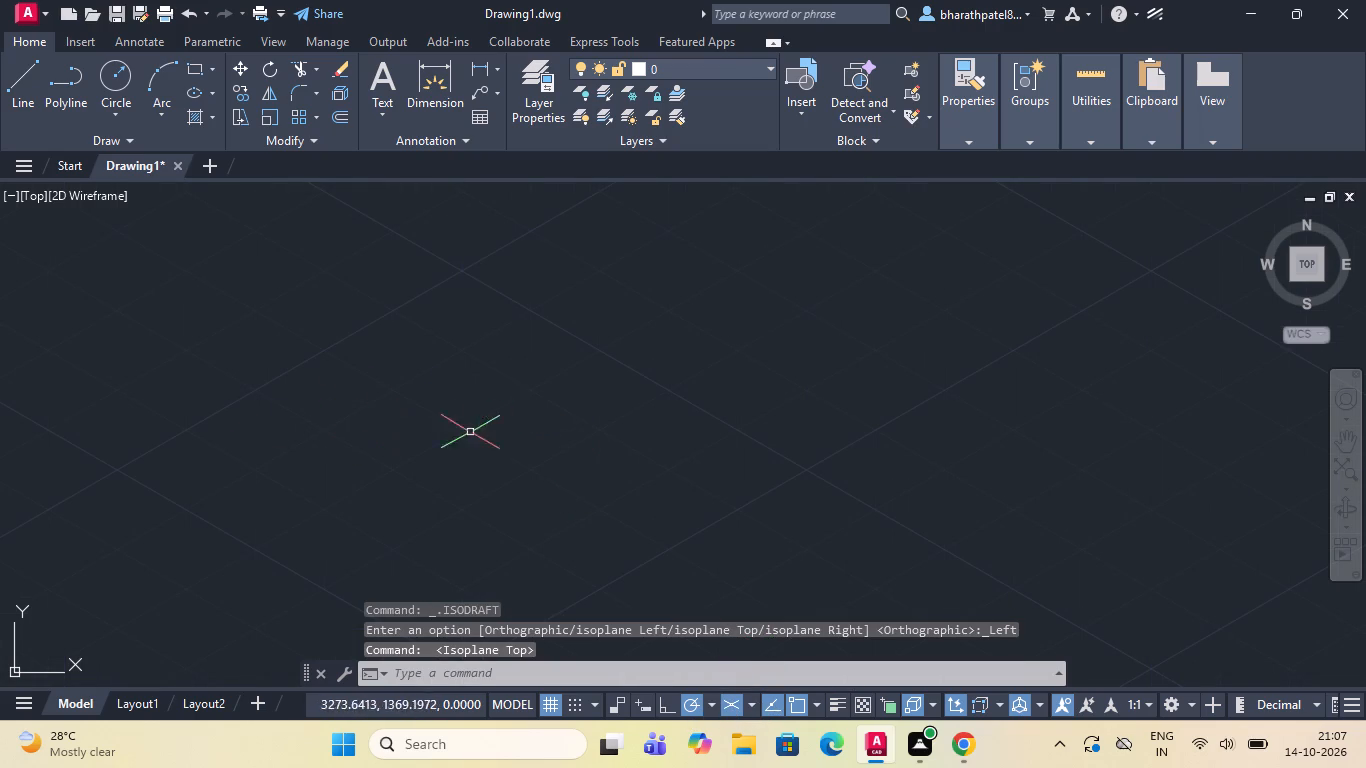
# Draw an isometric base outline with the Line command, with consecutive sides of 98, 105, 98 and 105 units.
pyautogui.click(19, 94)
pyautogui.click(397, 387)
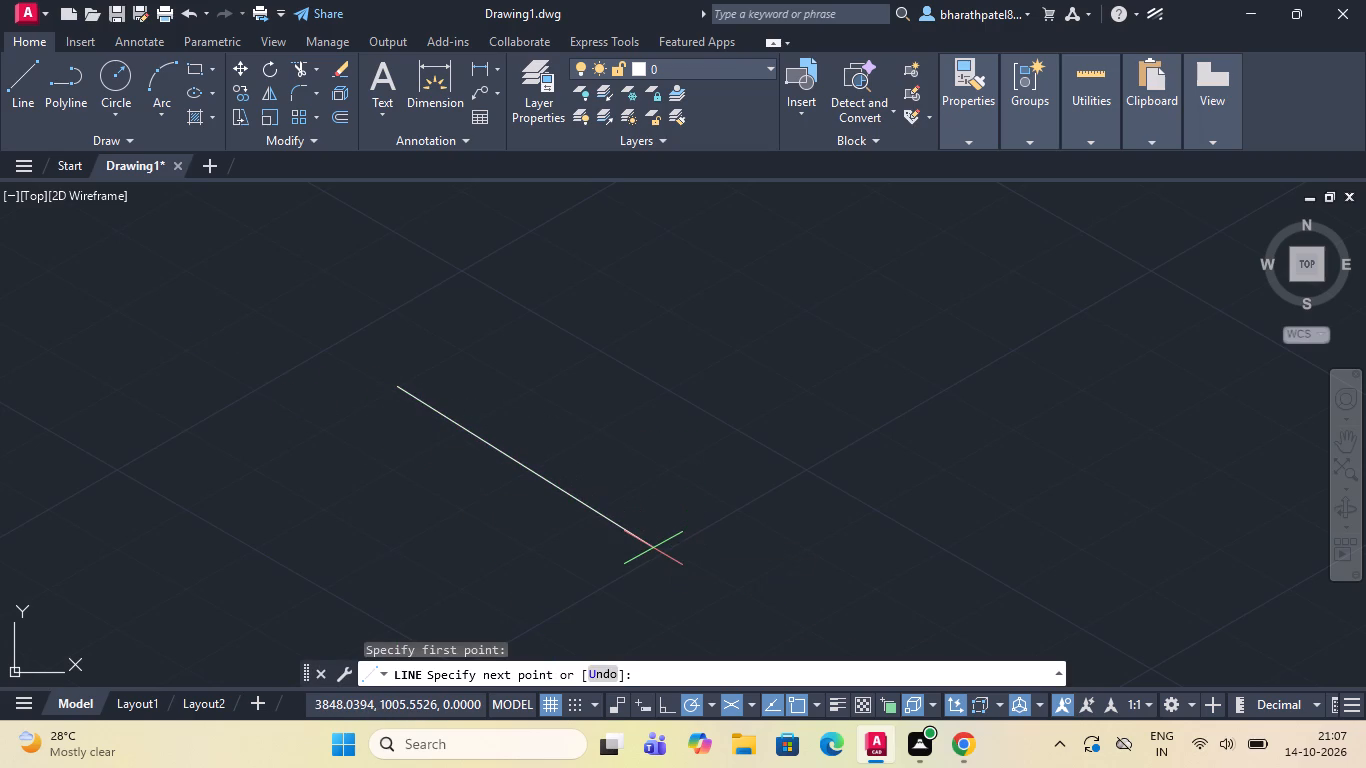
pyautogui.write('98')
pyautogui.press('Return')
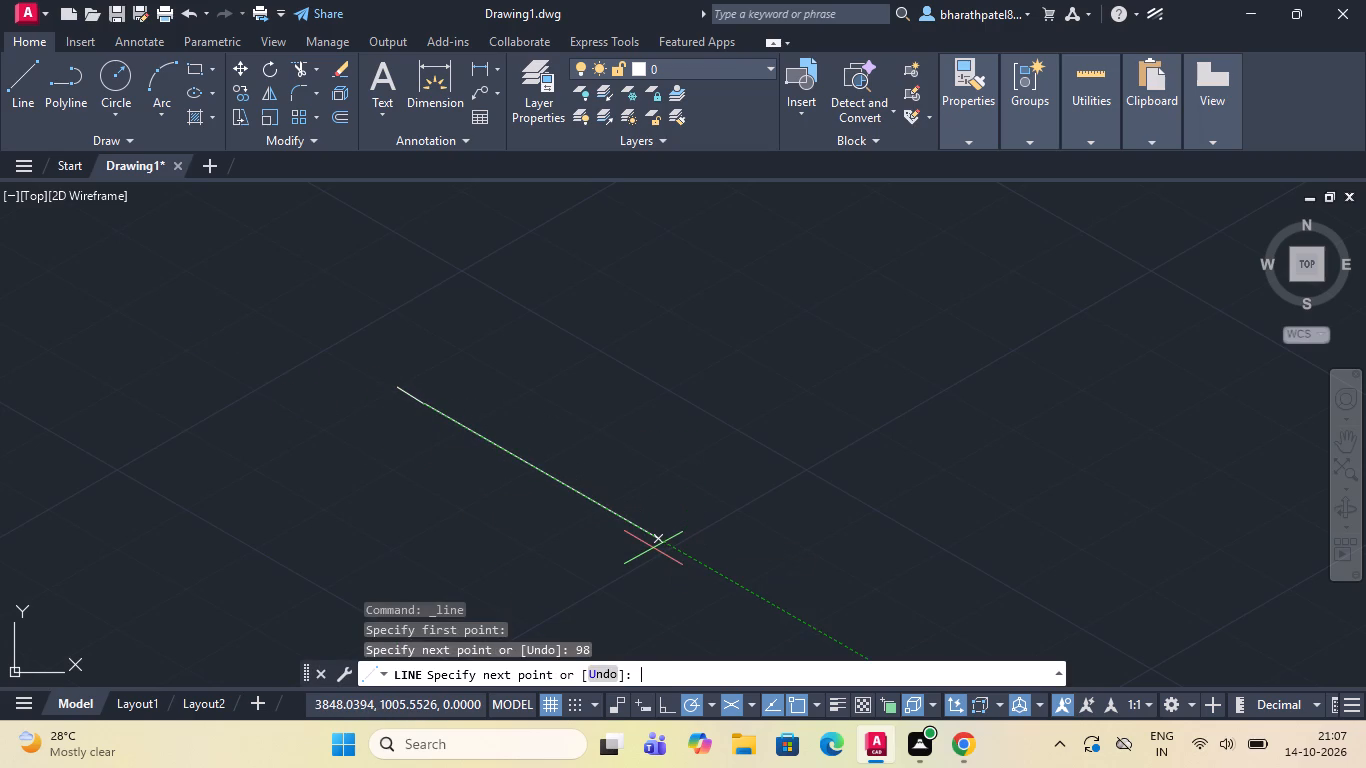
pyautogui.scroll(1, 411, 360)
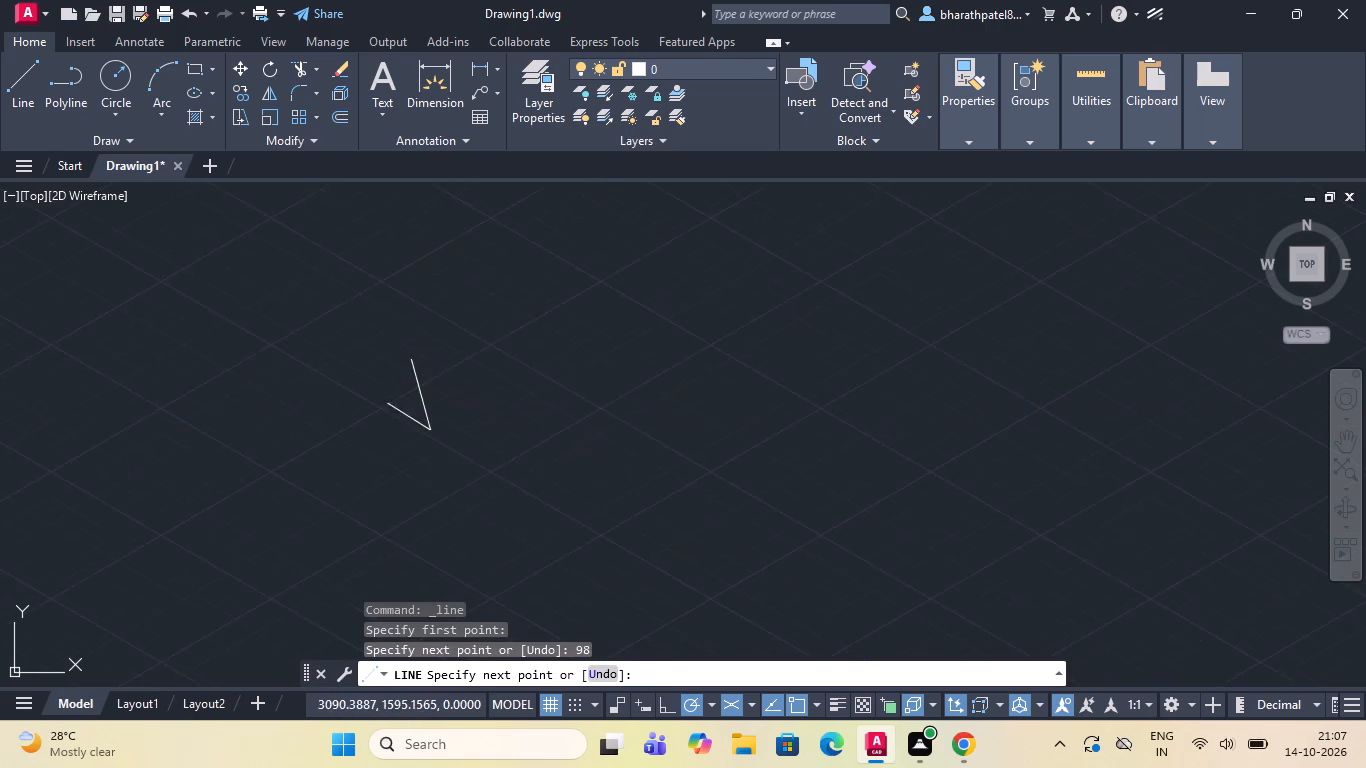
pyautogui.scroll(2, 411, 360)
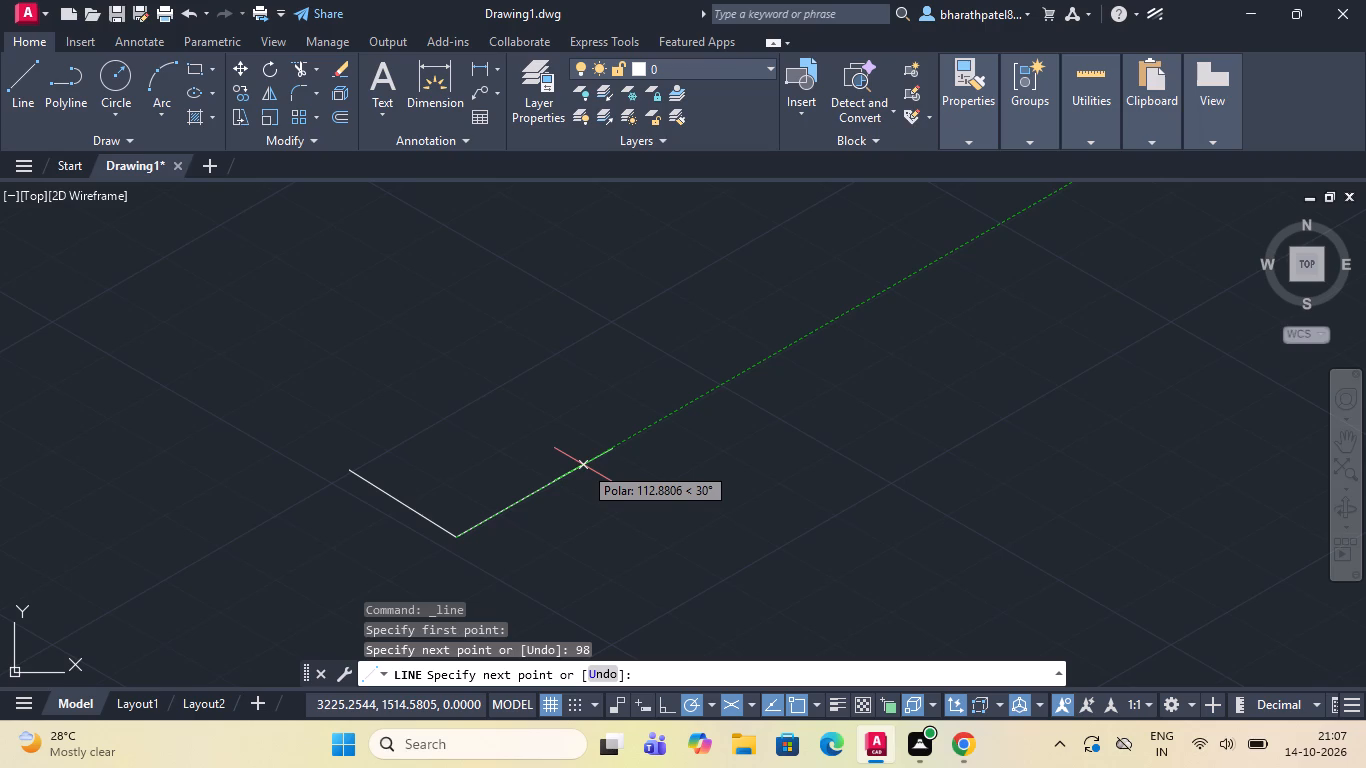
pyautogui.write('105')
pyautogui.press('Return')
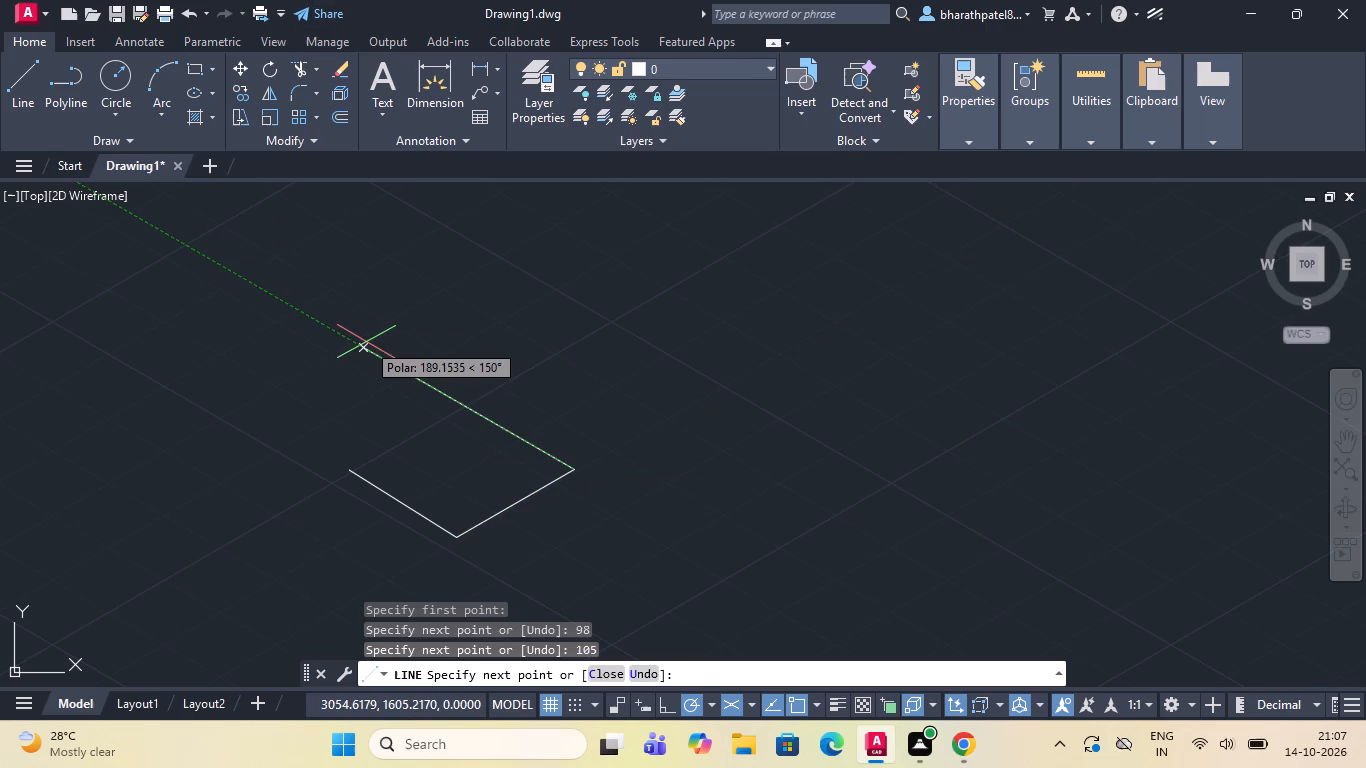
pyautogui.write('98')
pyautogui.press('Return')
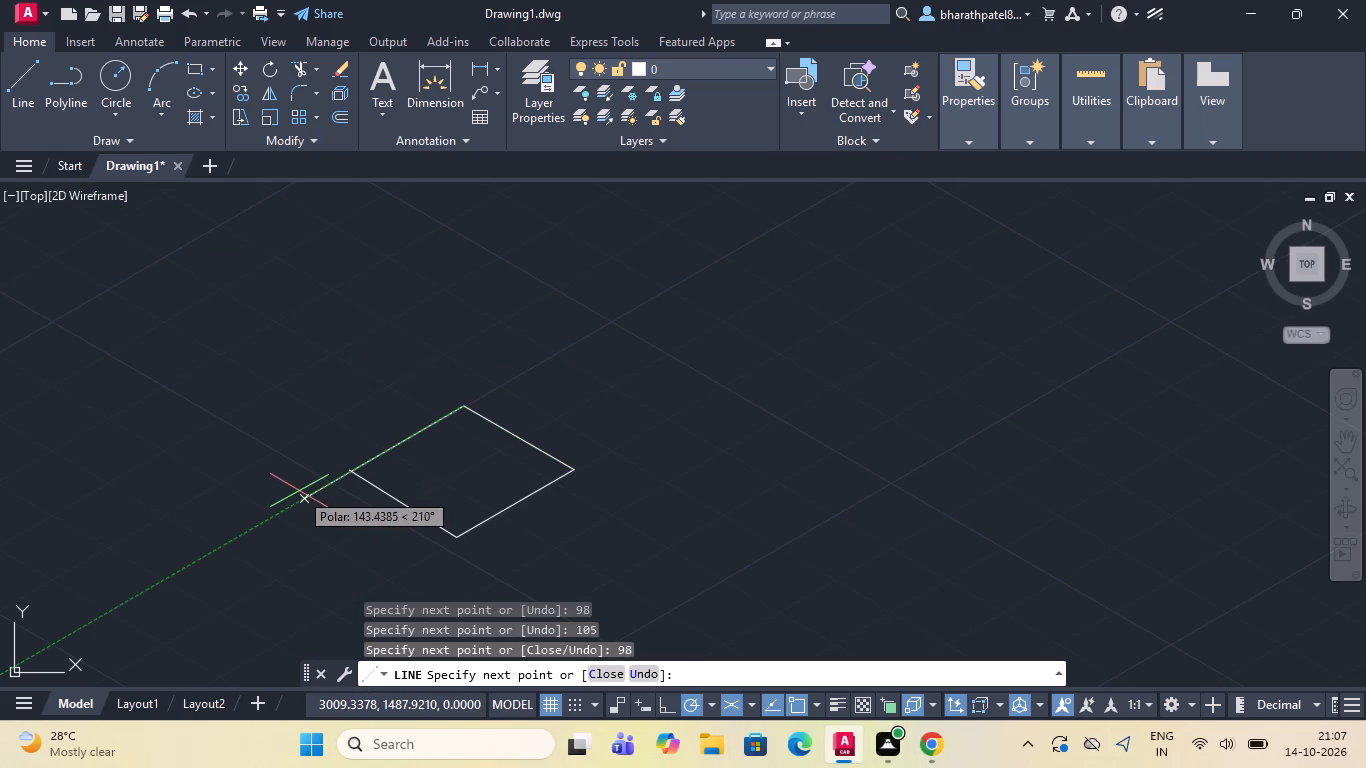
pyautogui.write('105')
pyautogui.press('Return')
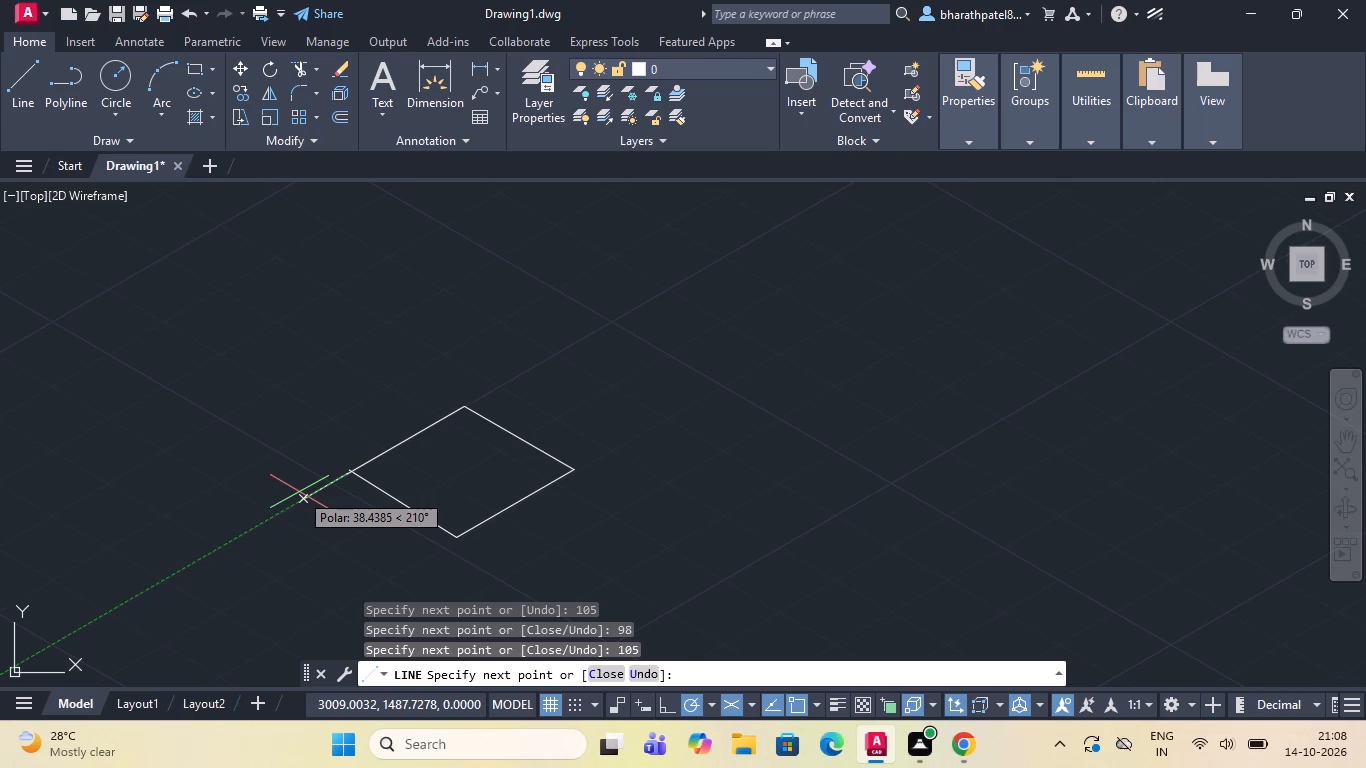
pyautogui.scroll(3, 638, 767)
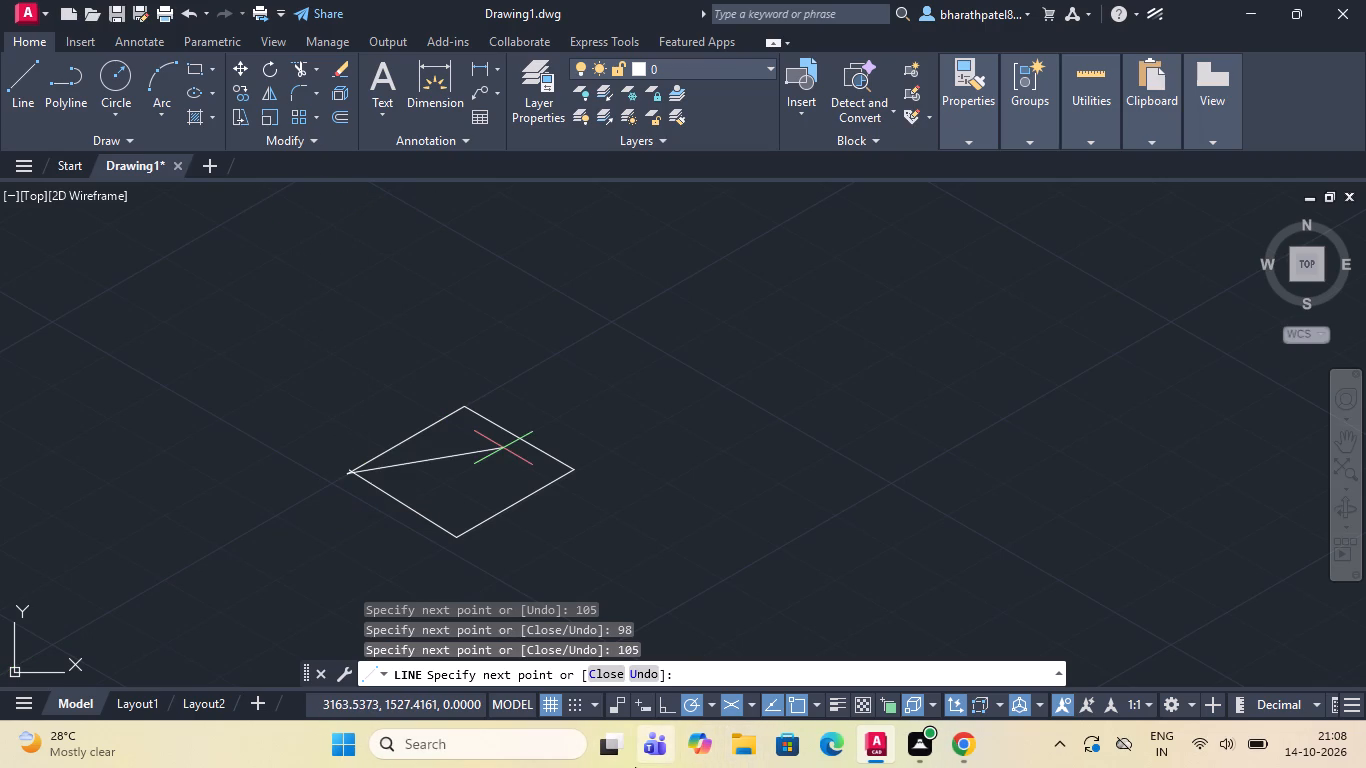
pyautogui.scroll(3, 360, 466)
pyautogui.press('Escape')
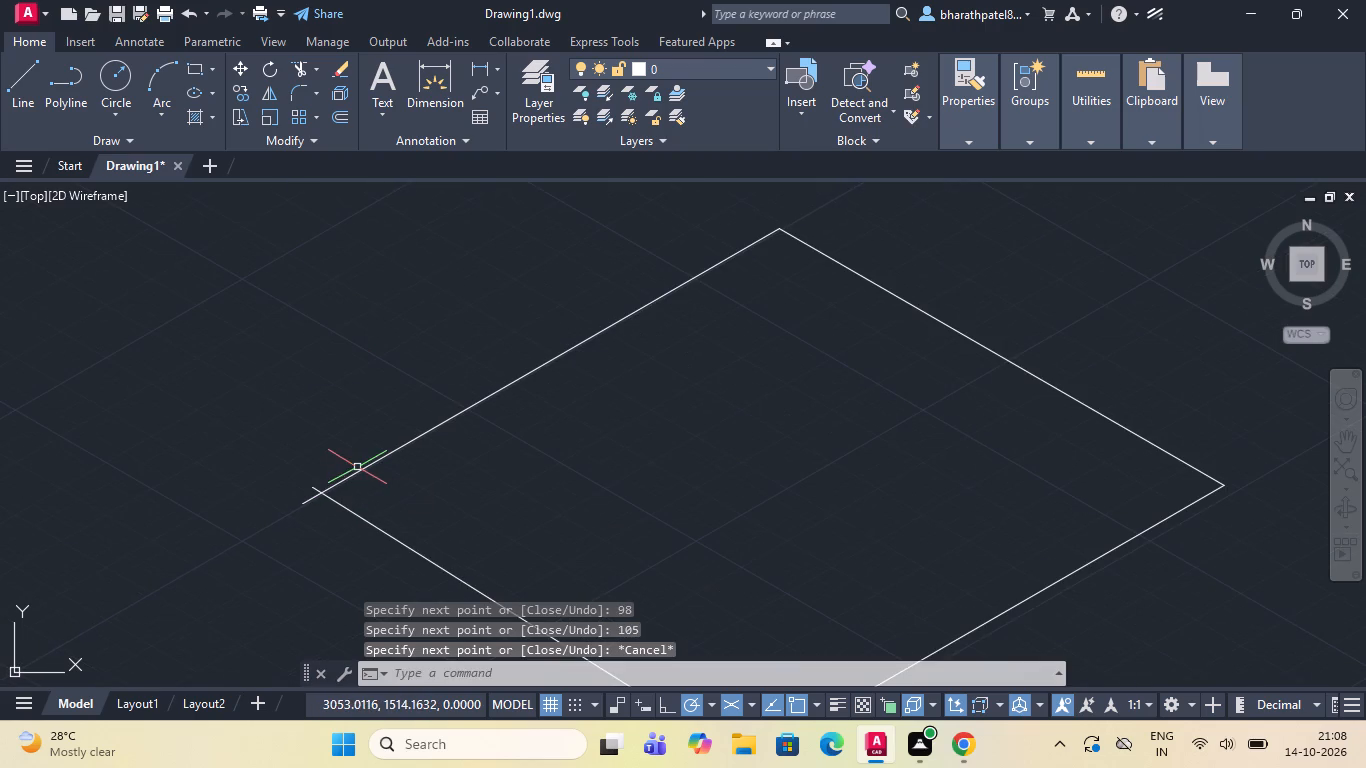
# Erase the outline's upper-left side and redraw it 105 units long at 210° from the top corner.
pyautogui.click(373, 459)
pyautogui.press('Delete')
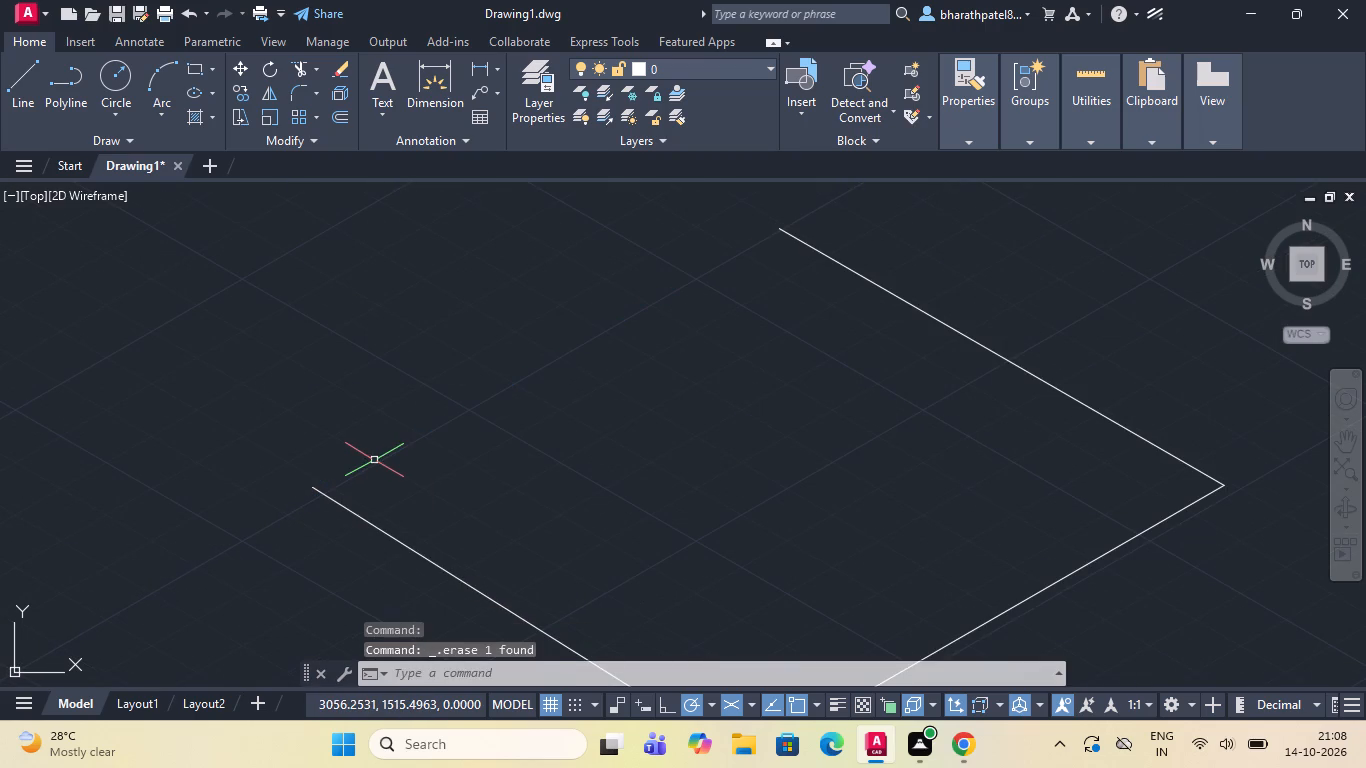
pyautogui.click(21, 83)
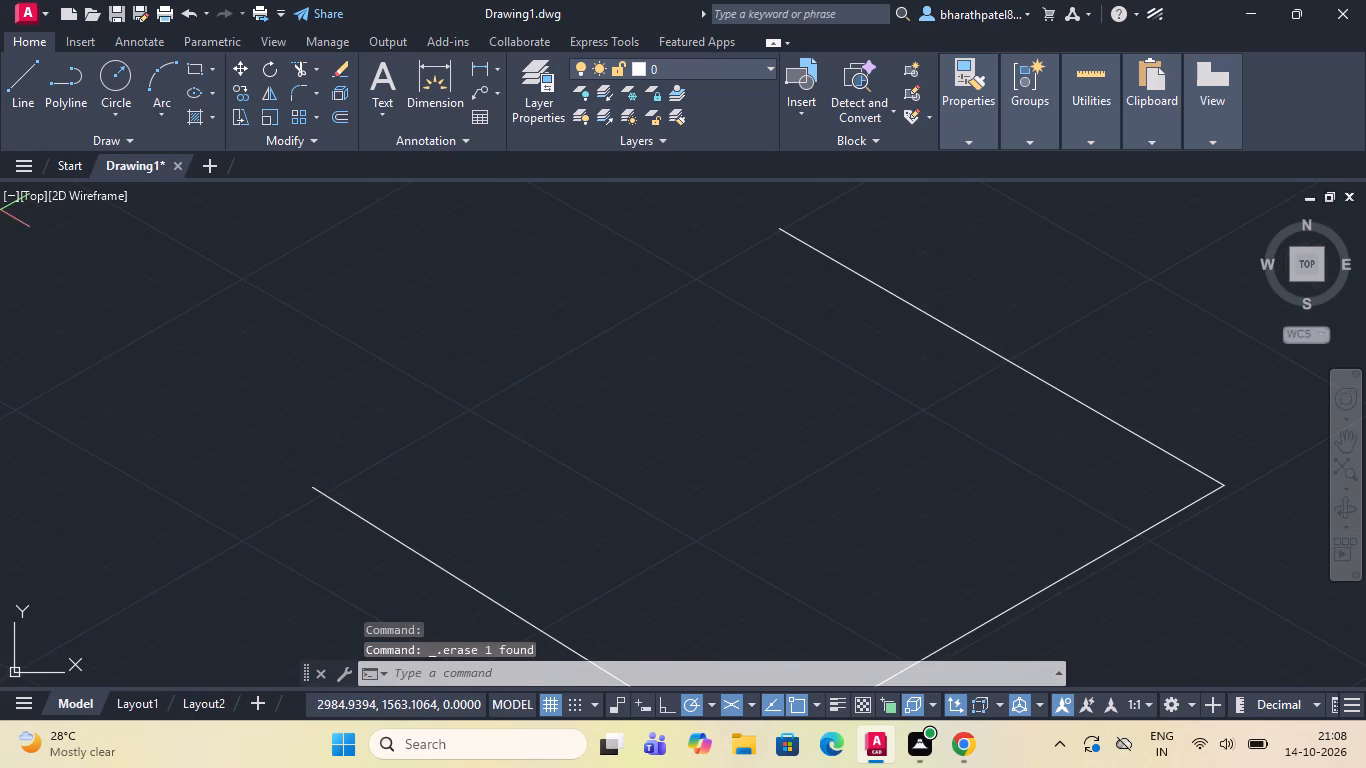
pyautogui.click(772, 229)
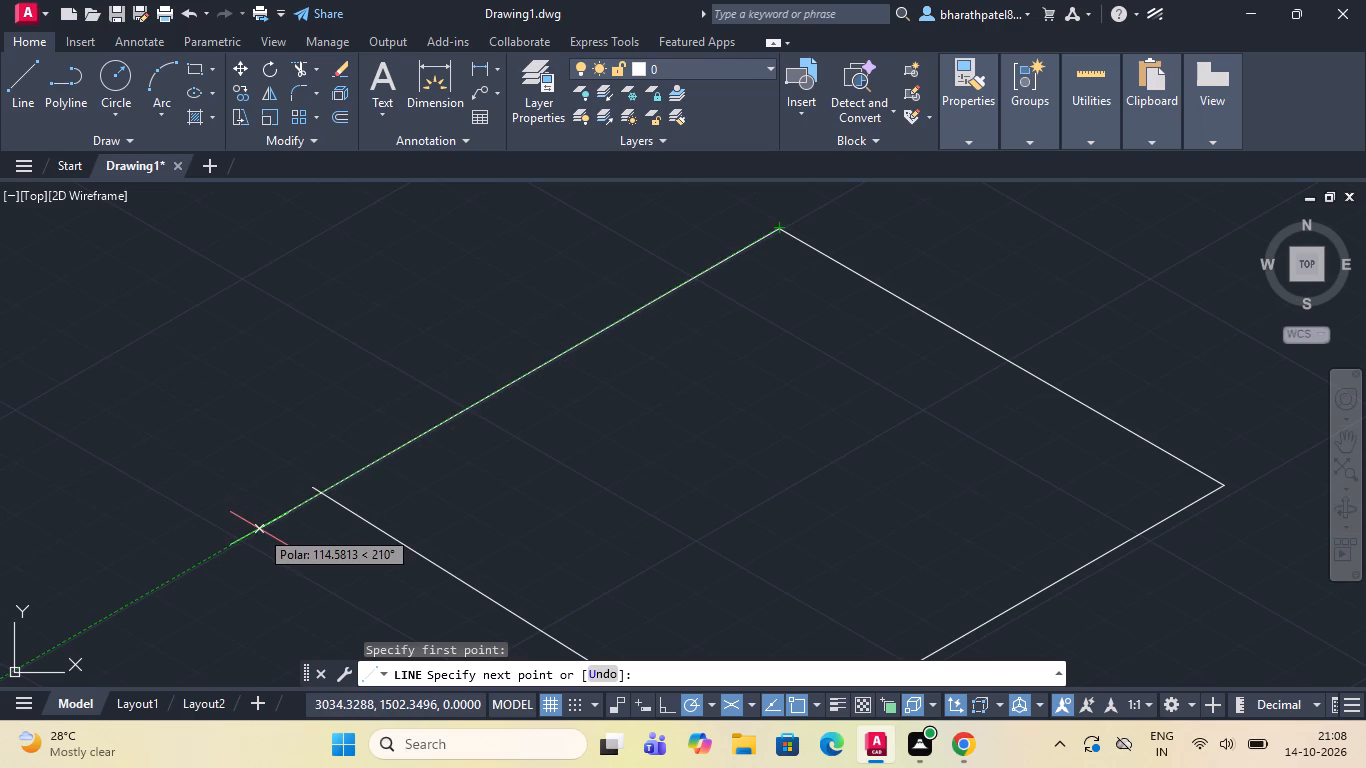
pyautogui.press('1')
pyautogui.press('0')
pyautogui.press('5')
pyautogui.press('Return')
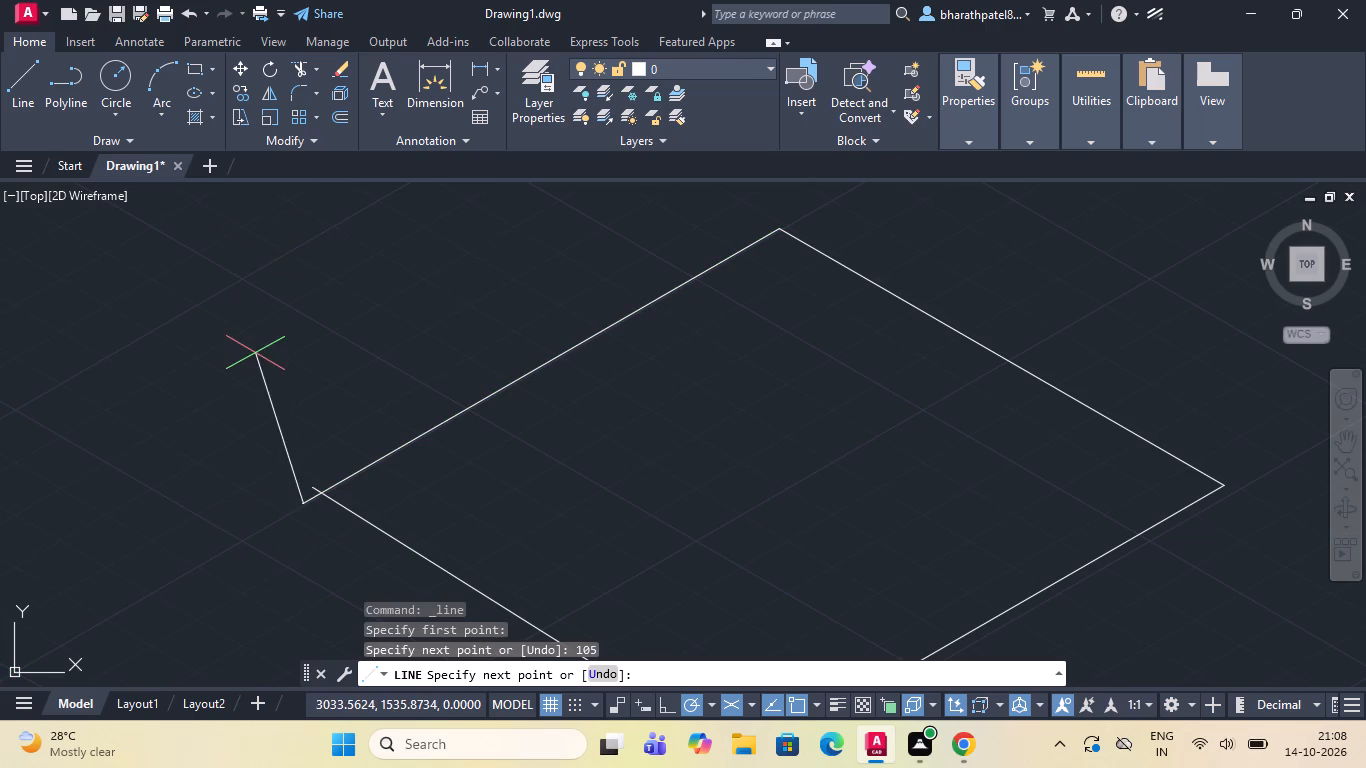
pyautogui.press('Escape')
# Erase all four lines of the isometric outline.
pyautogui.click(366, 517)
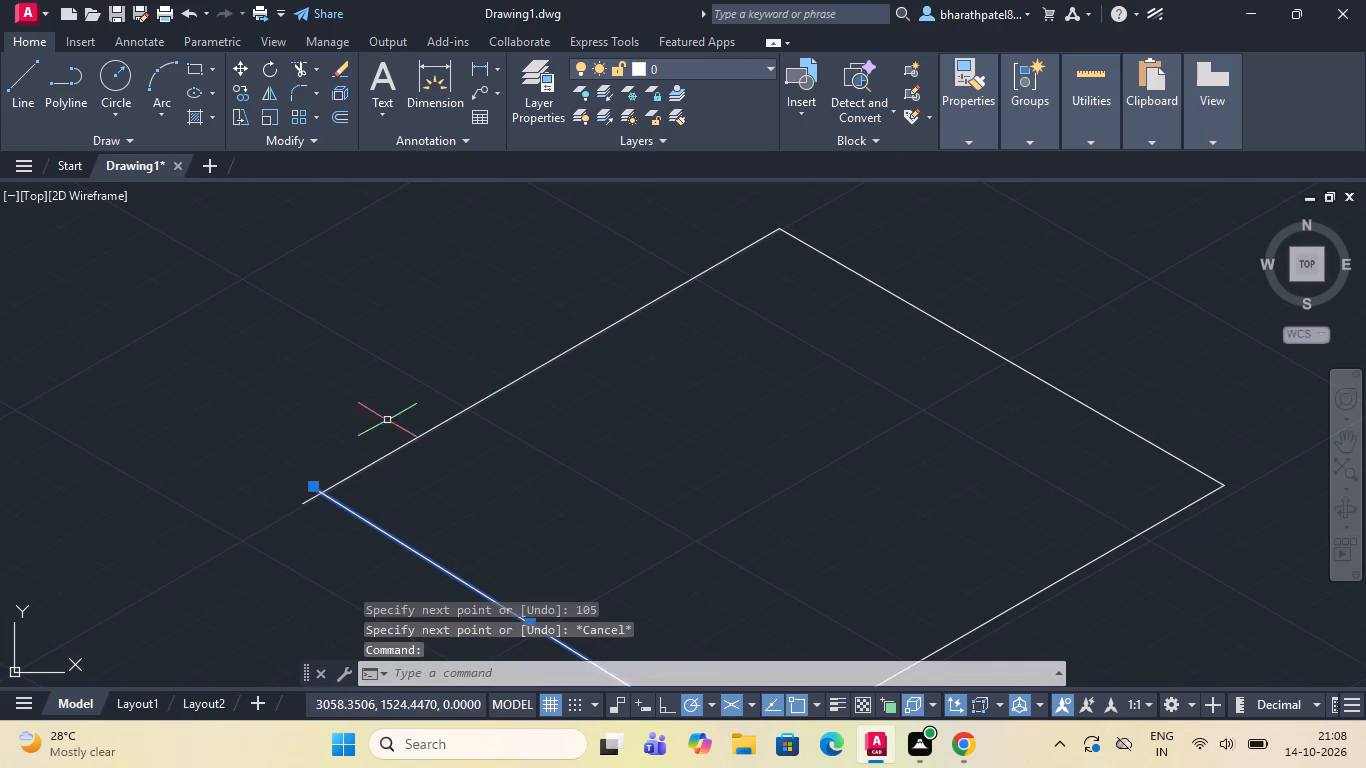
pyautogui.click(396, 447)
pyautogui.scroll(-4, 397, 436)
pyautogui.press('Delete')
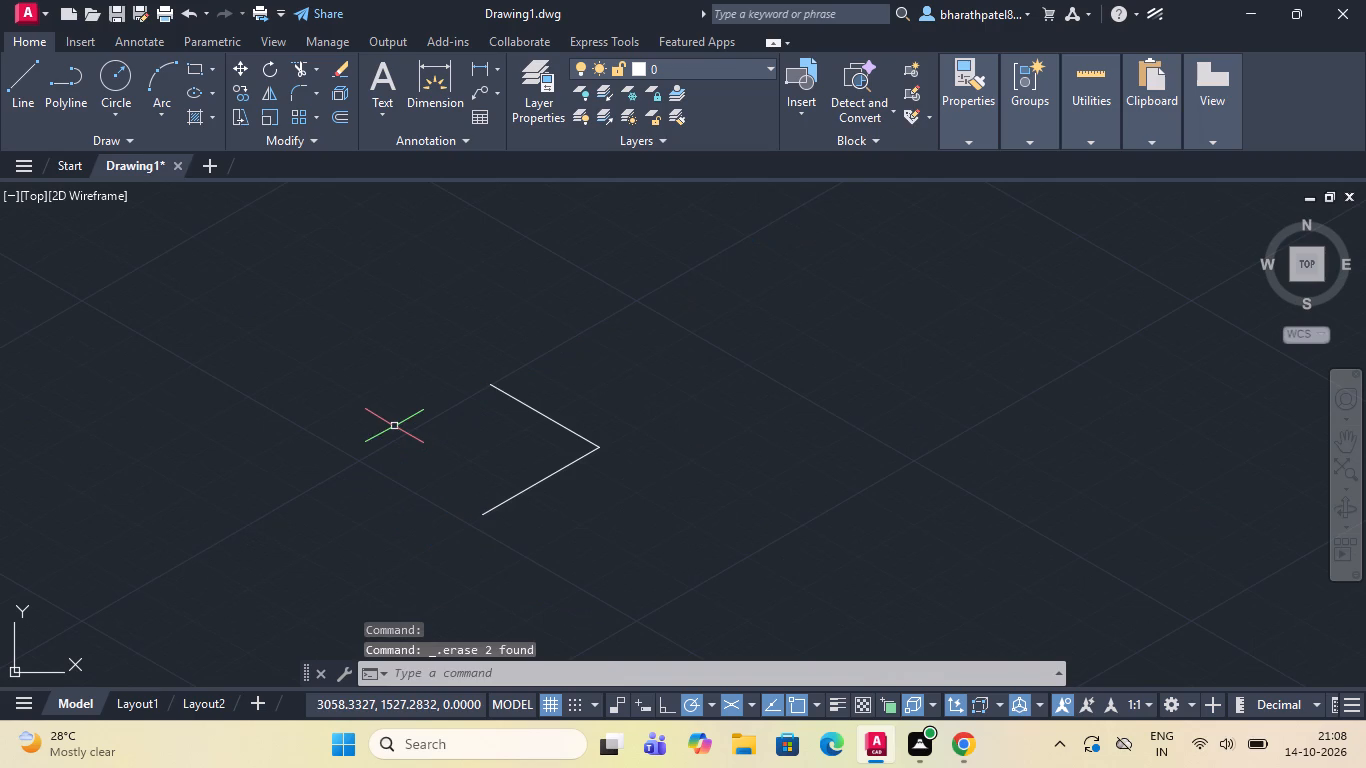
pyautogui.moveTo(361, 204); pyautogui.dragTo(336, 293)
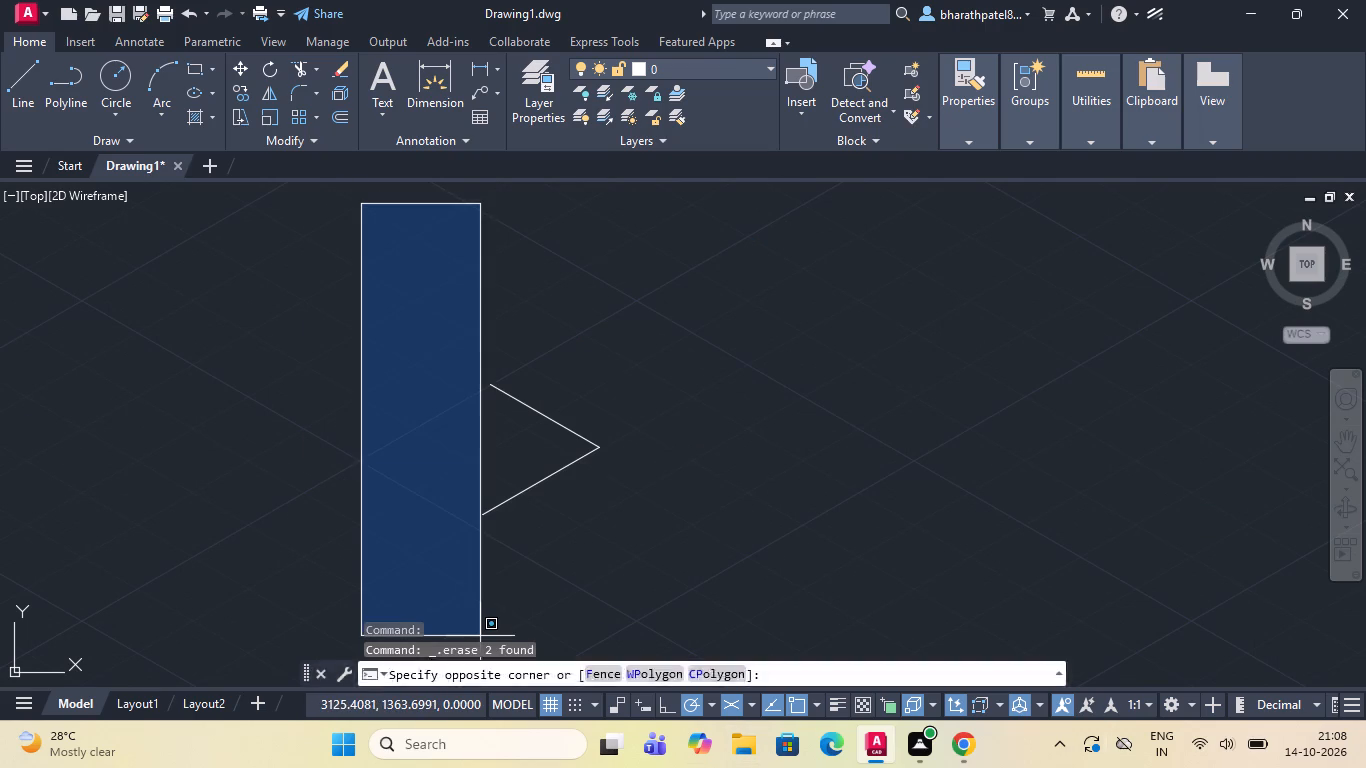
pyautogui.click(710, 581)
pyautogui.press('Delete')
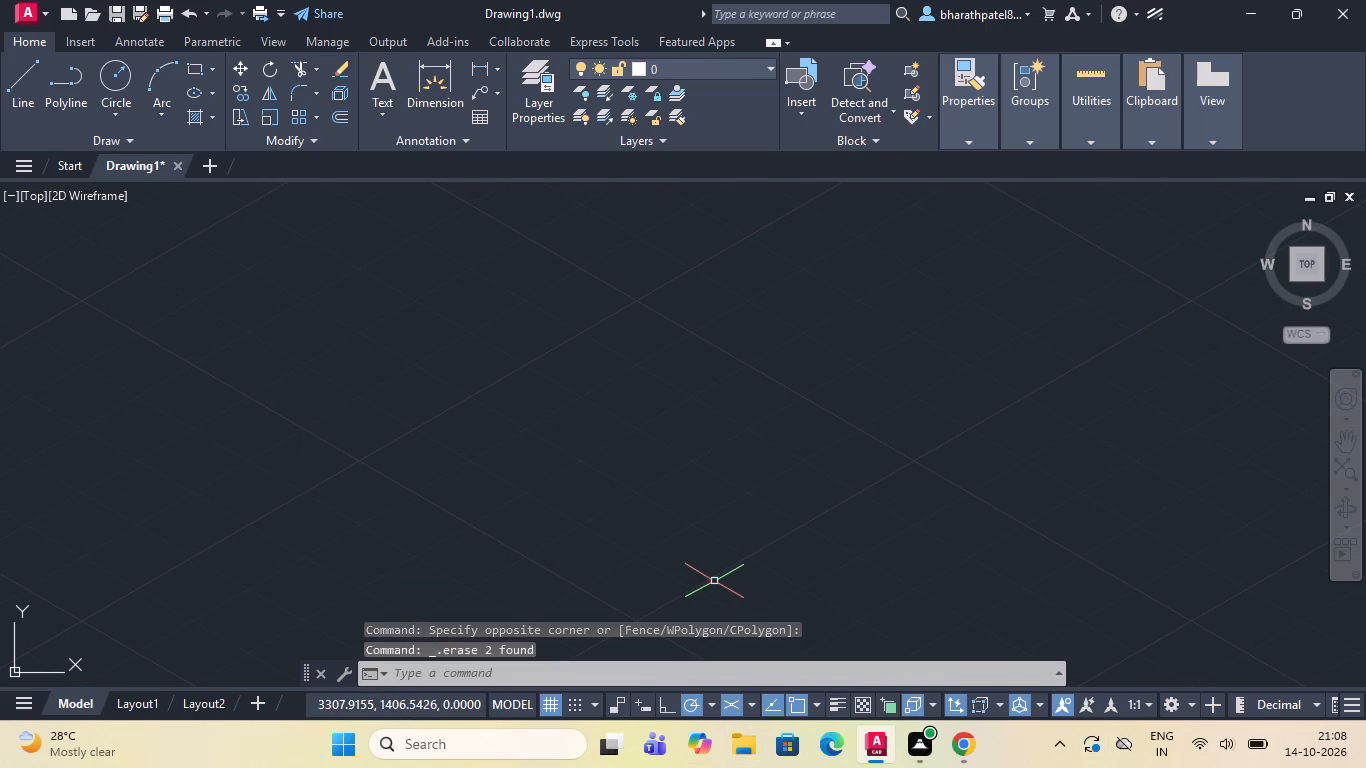
# Draw a closed isometric outline with Line: 98 at 330°, 105 at 30°, 98 at 150° and 105 at 210°.
pyautogui.click(16, 82)
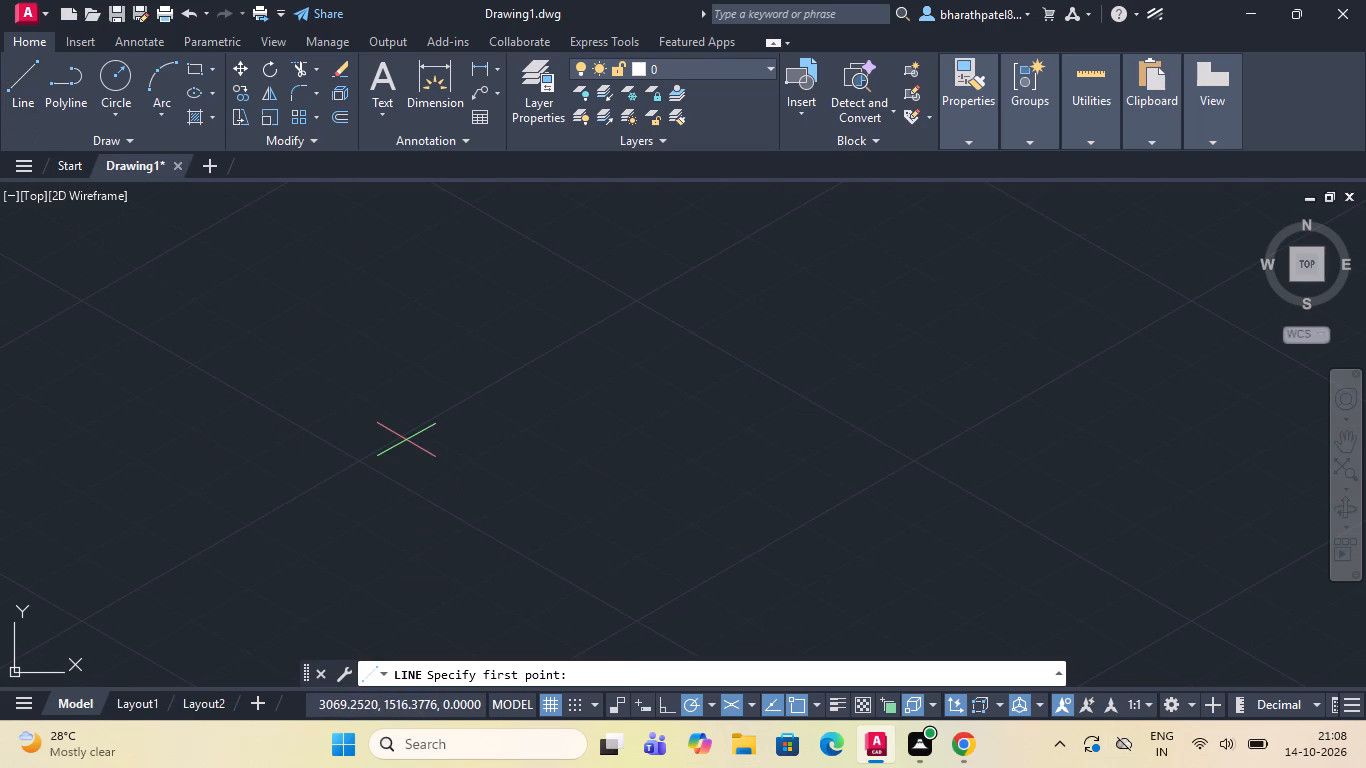
pyautogui.click(403, 438)
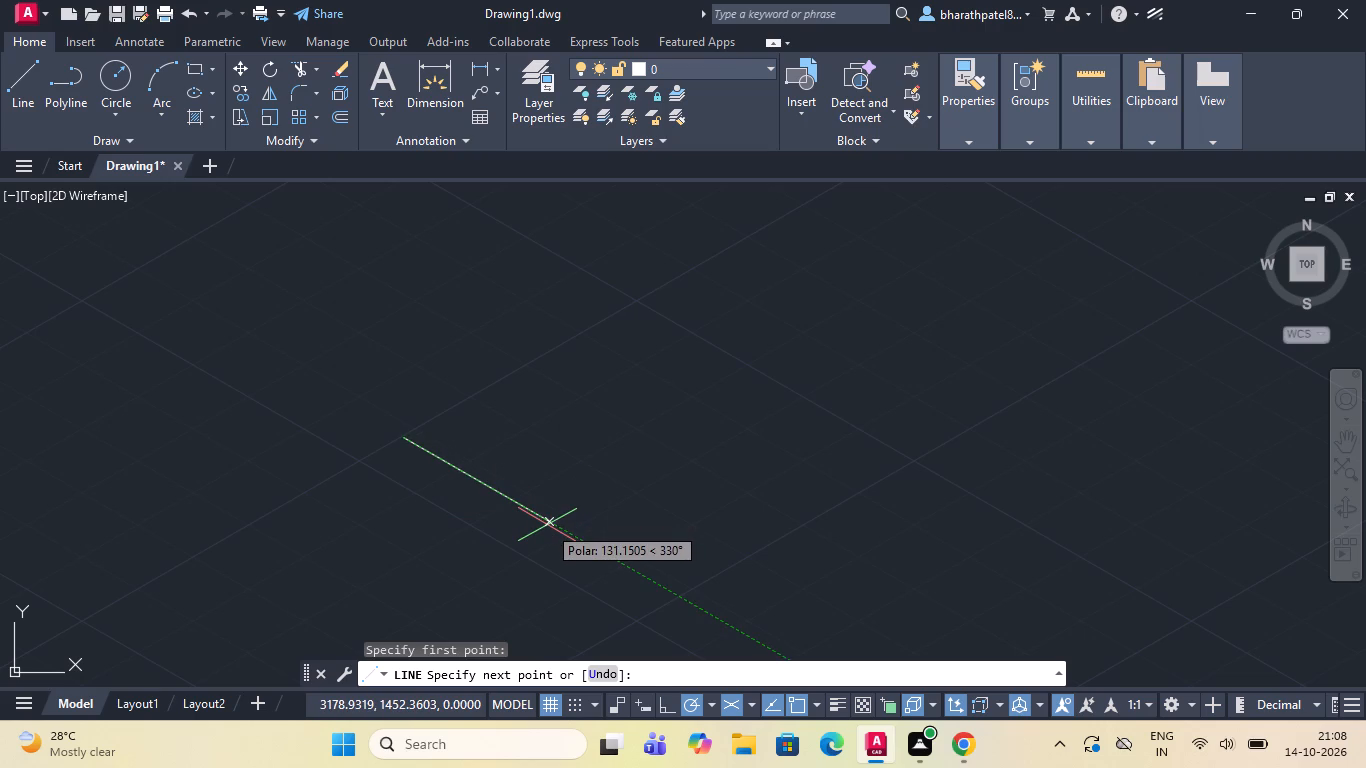
pyautogui.write('98')
pyautogui.press('Return')
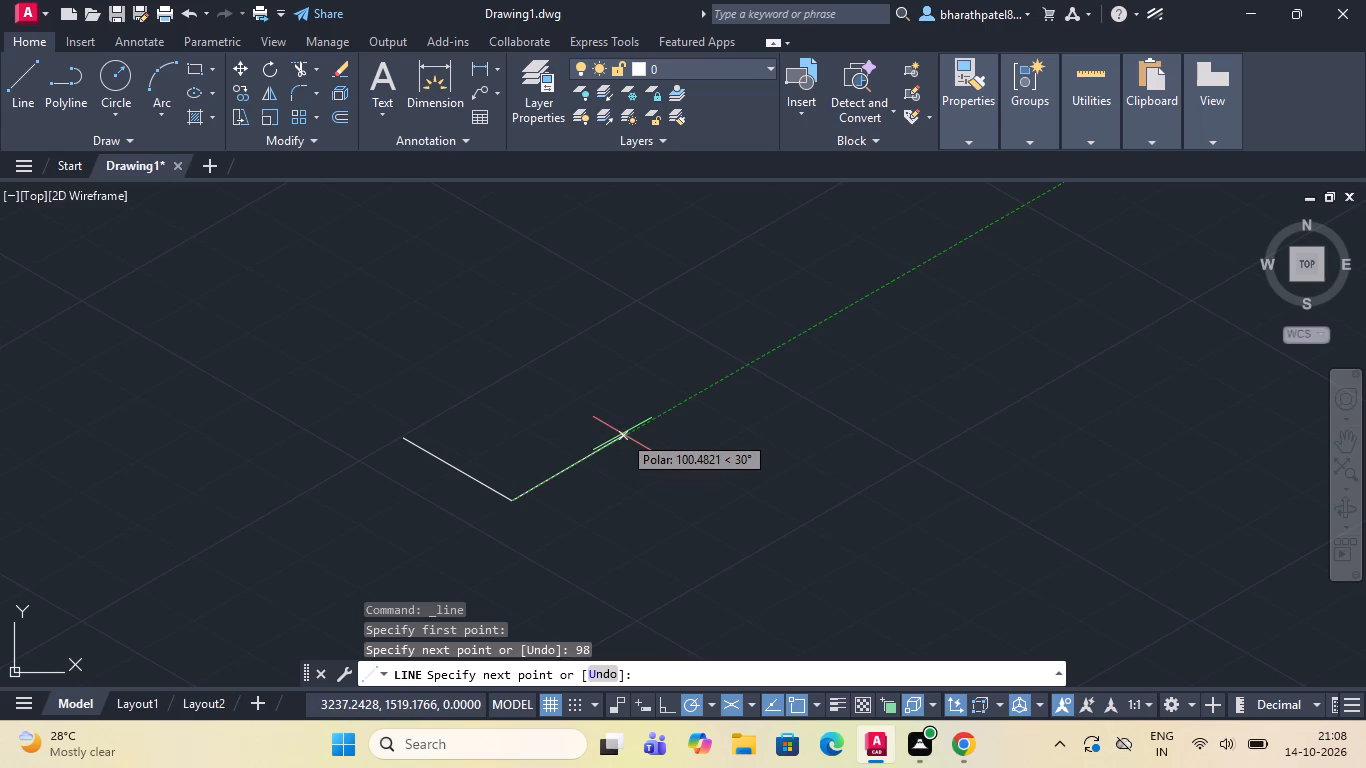
pyautogui.press('1')
pyautogui.press('0')
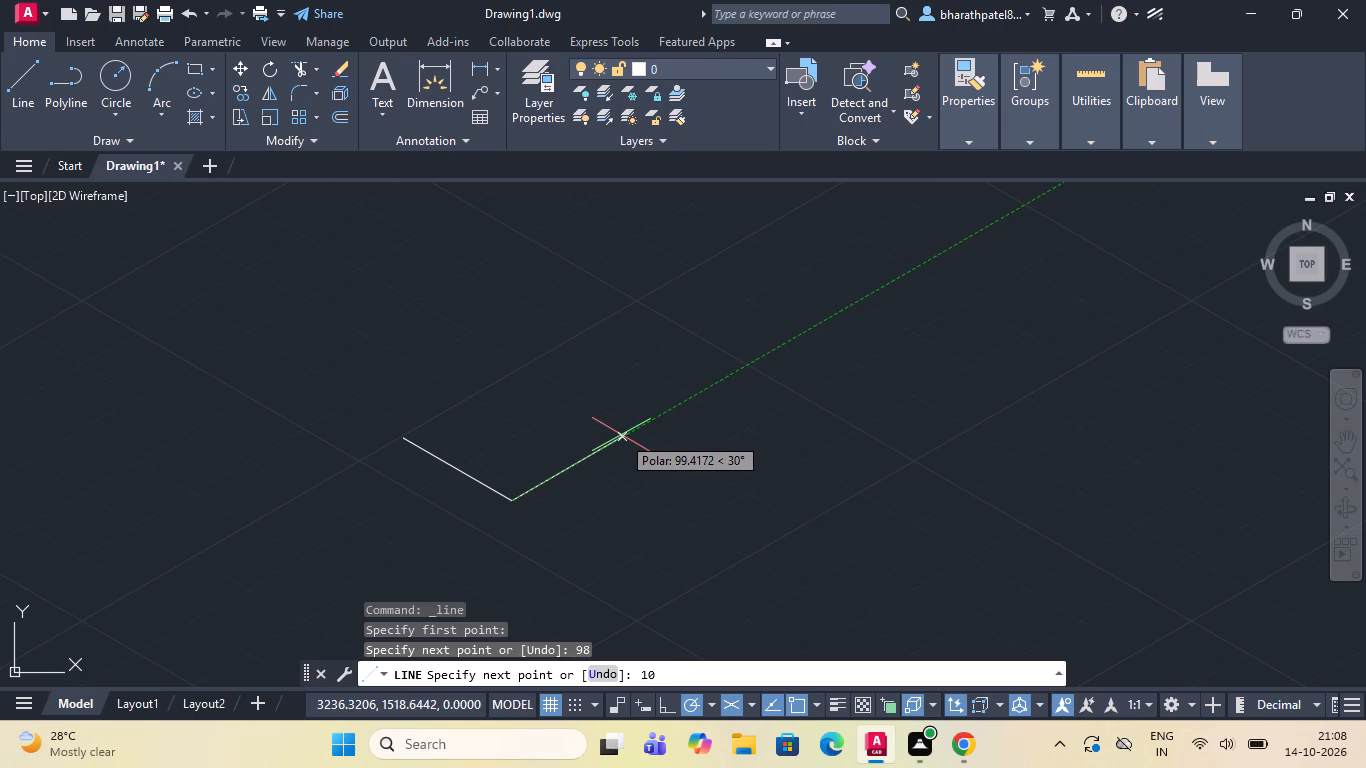
pyautogui.press('5')
pyautogui.press('Return')
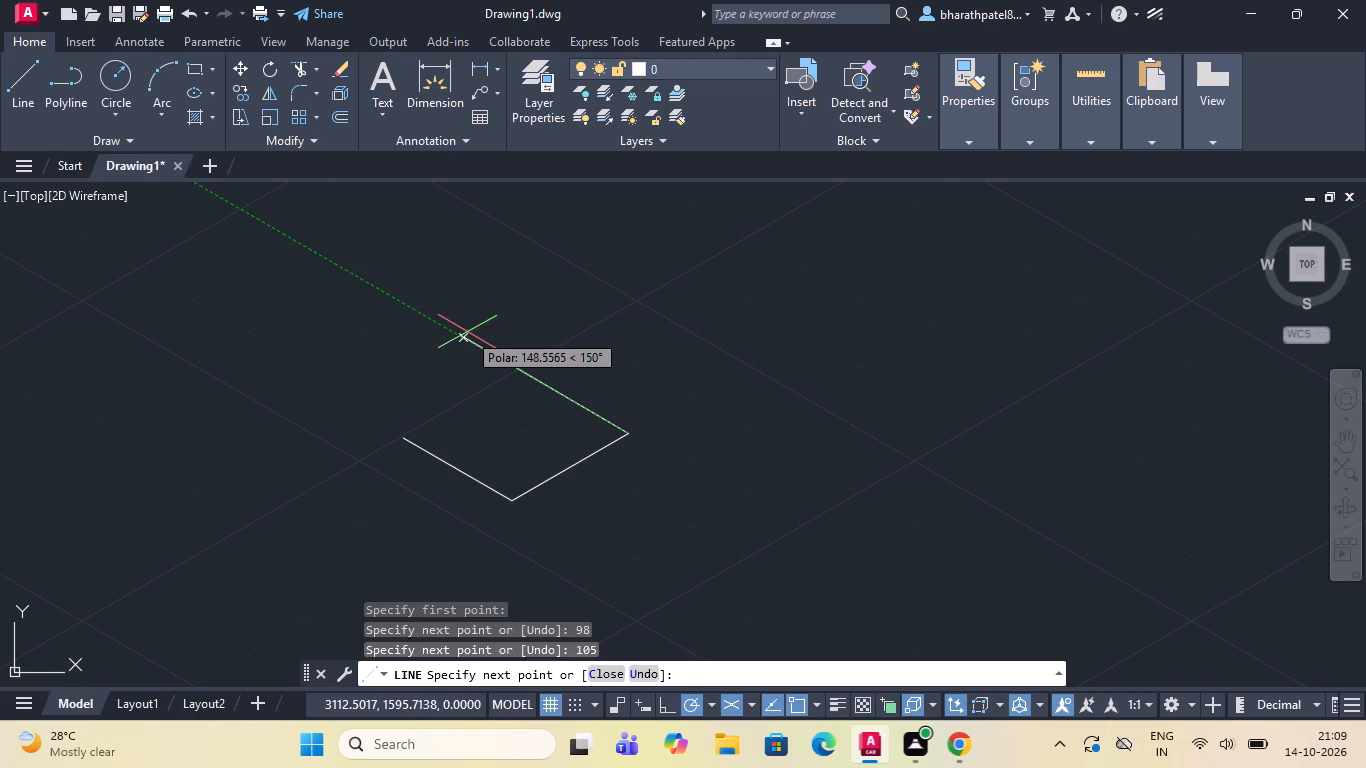
pyautogui.press('9')
pyautogui.press('8')
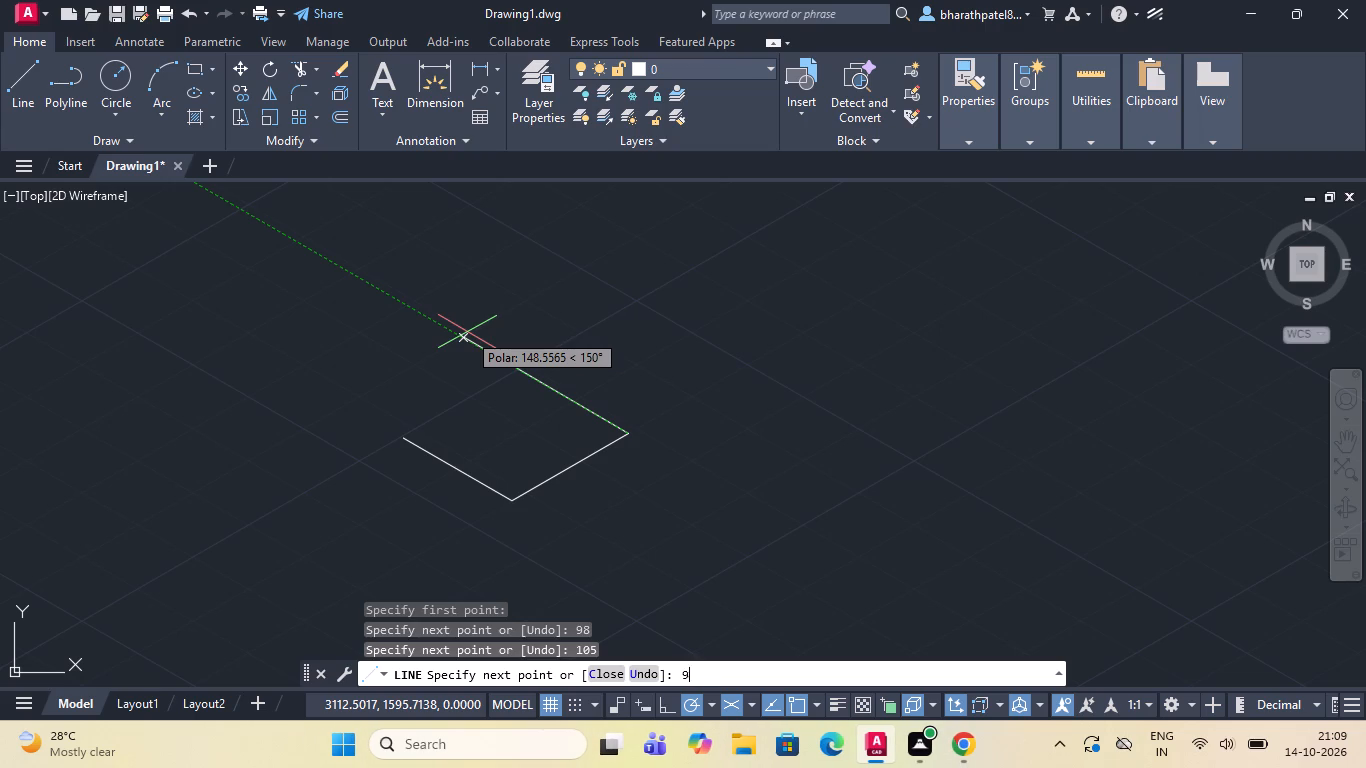
pyautogui.press('Return')
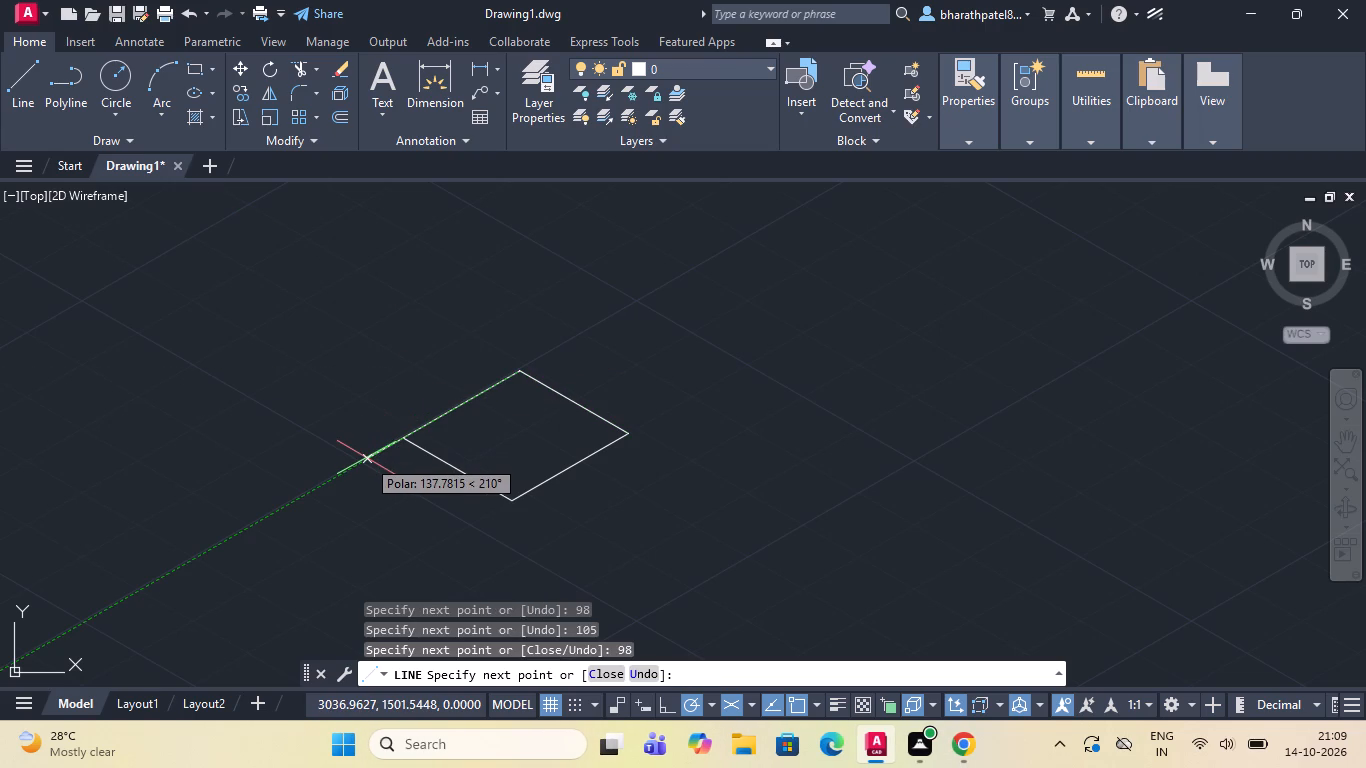
pyautogui.write('10')
pyautogui.press('5')
pyautogui.press('Return')
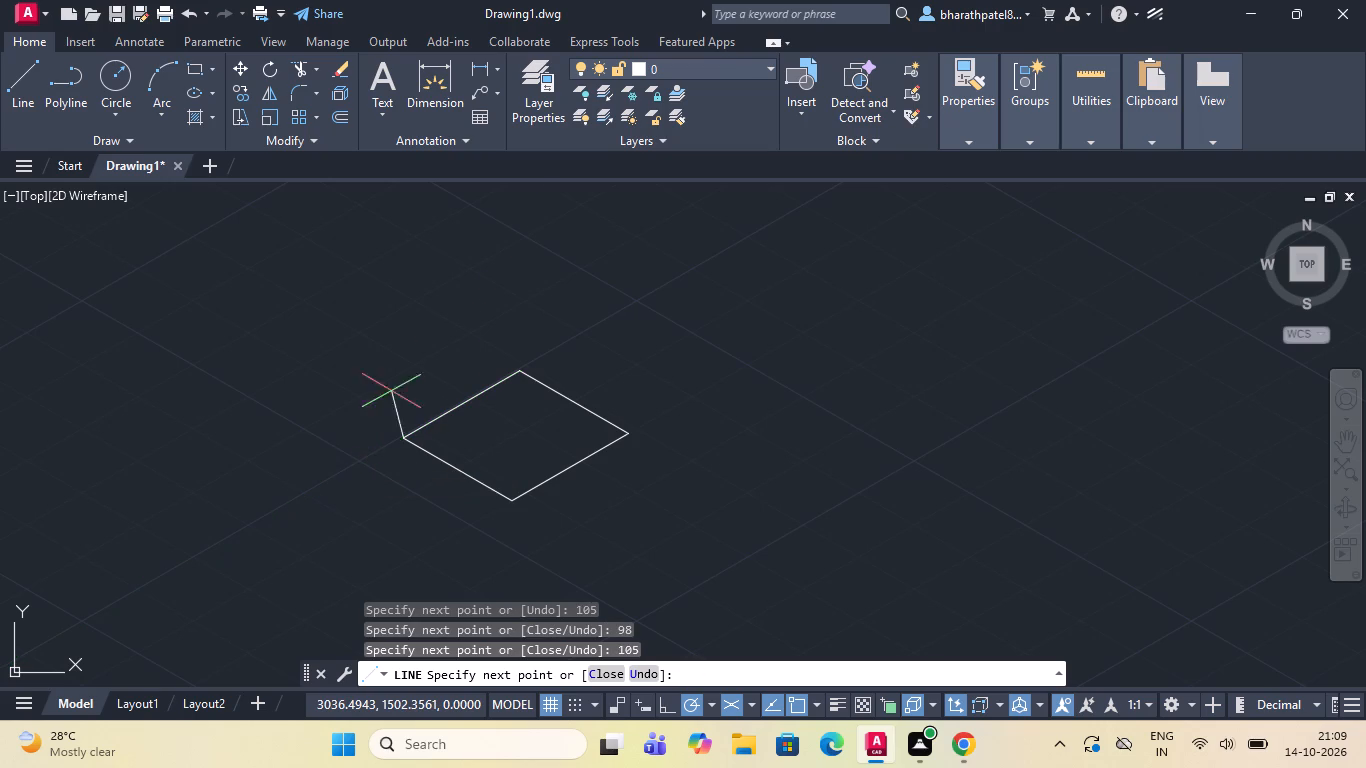
# Draw an 18-unit vertical line up from the outline's bottom corner, continuing with a 105-unit line at 30°.
pyautogui.scroll(3, 396, 437)
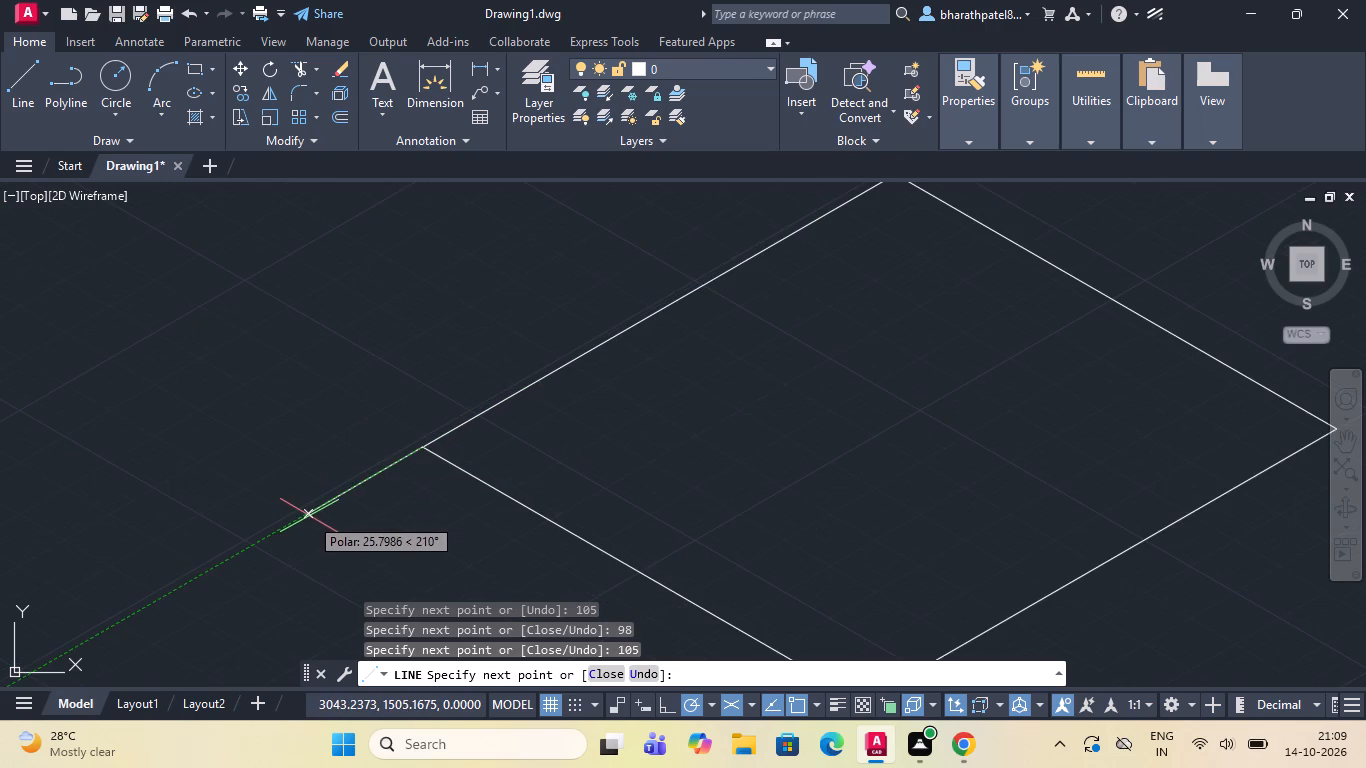
pyautogui.press('Escape')
pyautogui.scroll(-3, 322, 424)
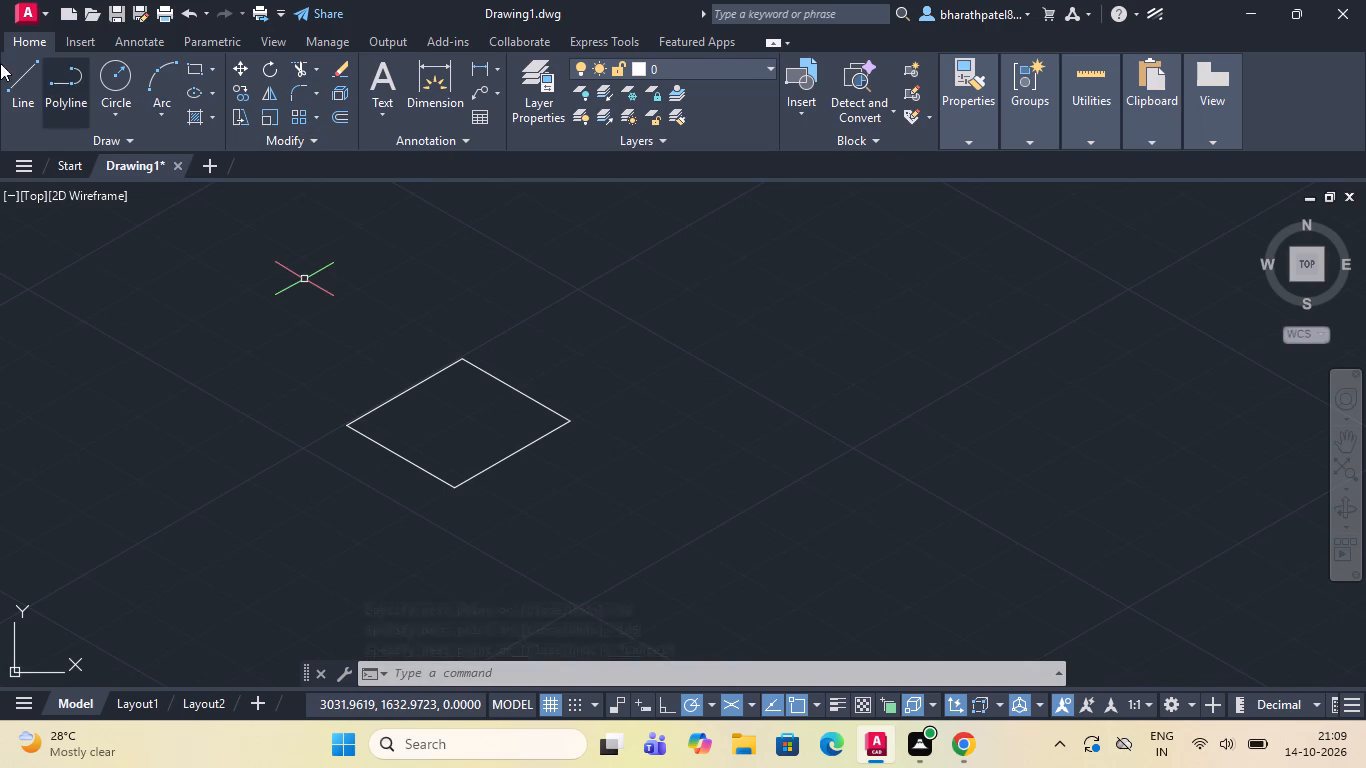
pyautogui.click(25, 70)
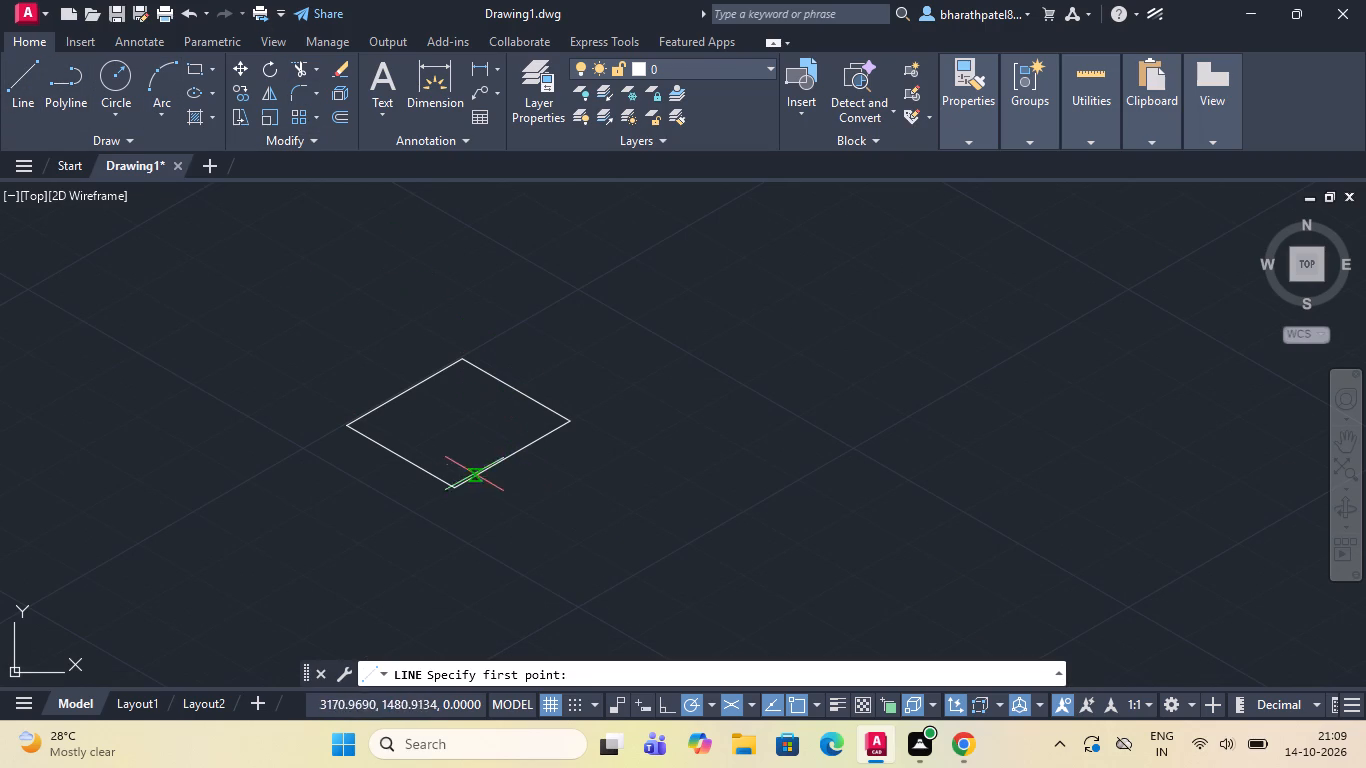
pyautogui.click(455, 482)
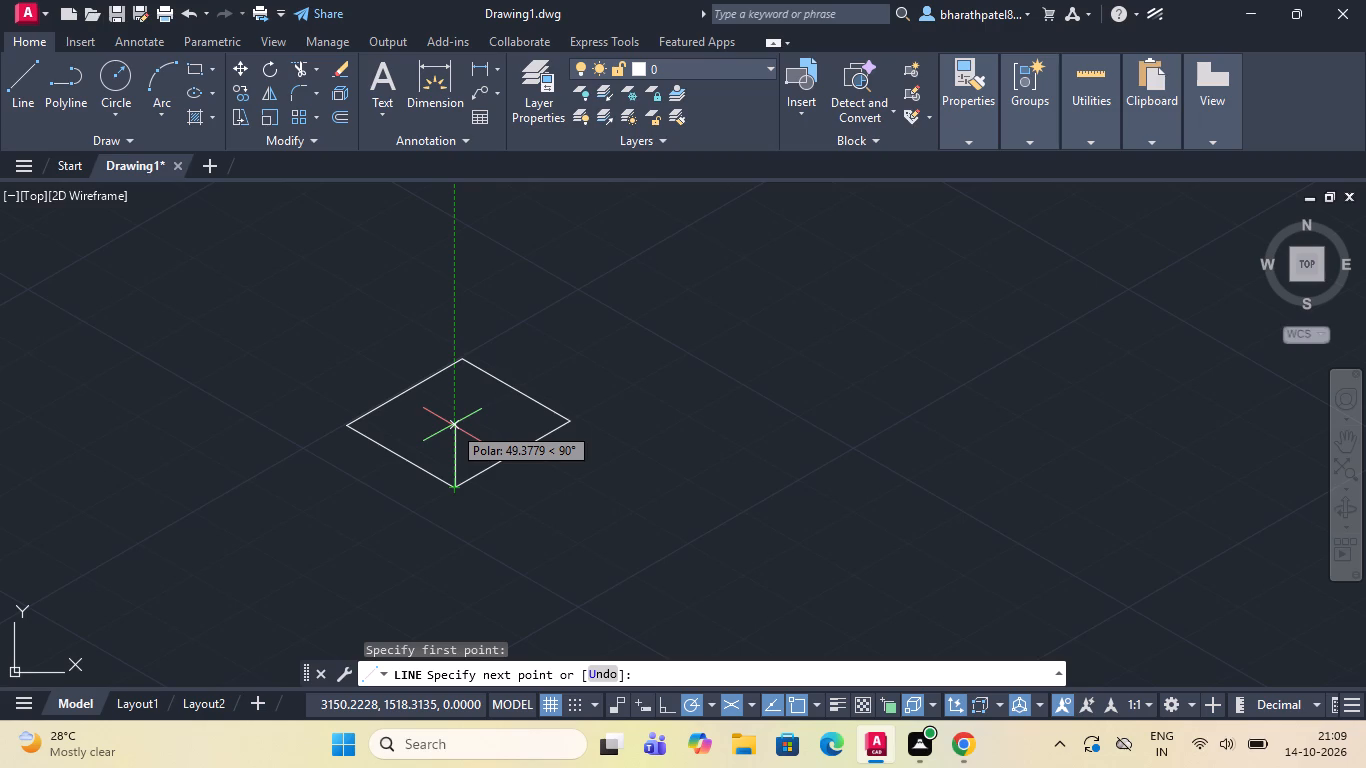
pyautogui.write('18')
pyautogui.press('Return')
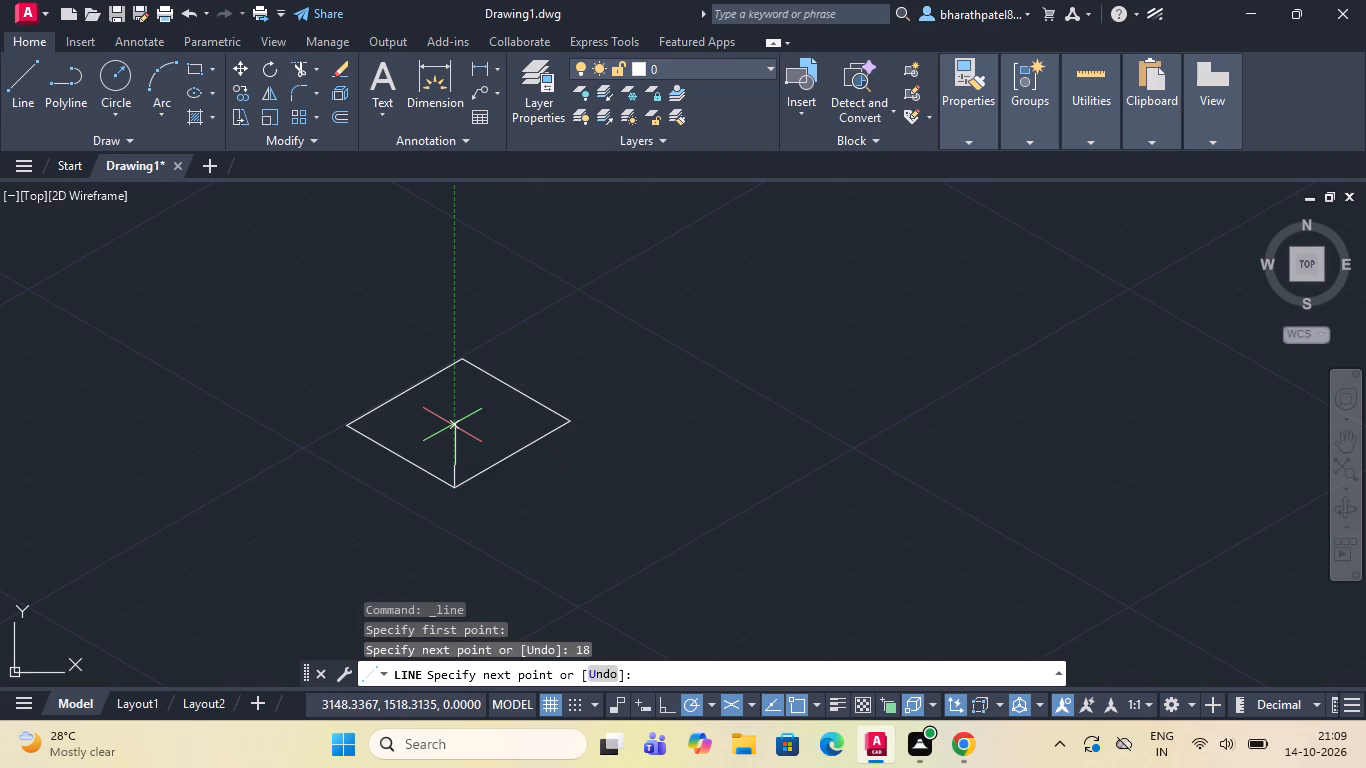
pyautogui.scroll(3, 575, 409)
pyautogui.scroll(-2, 570, 399)
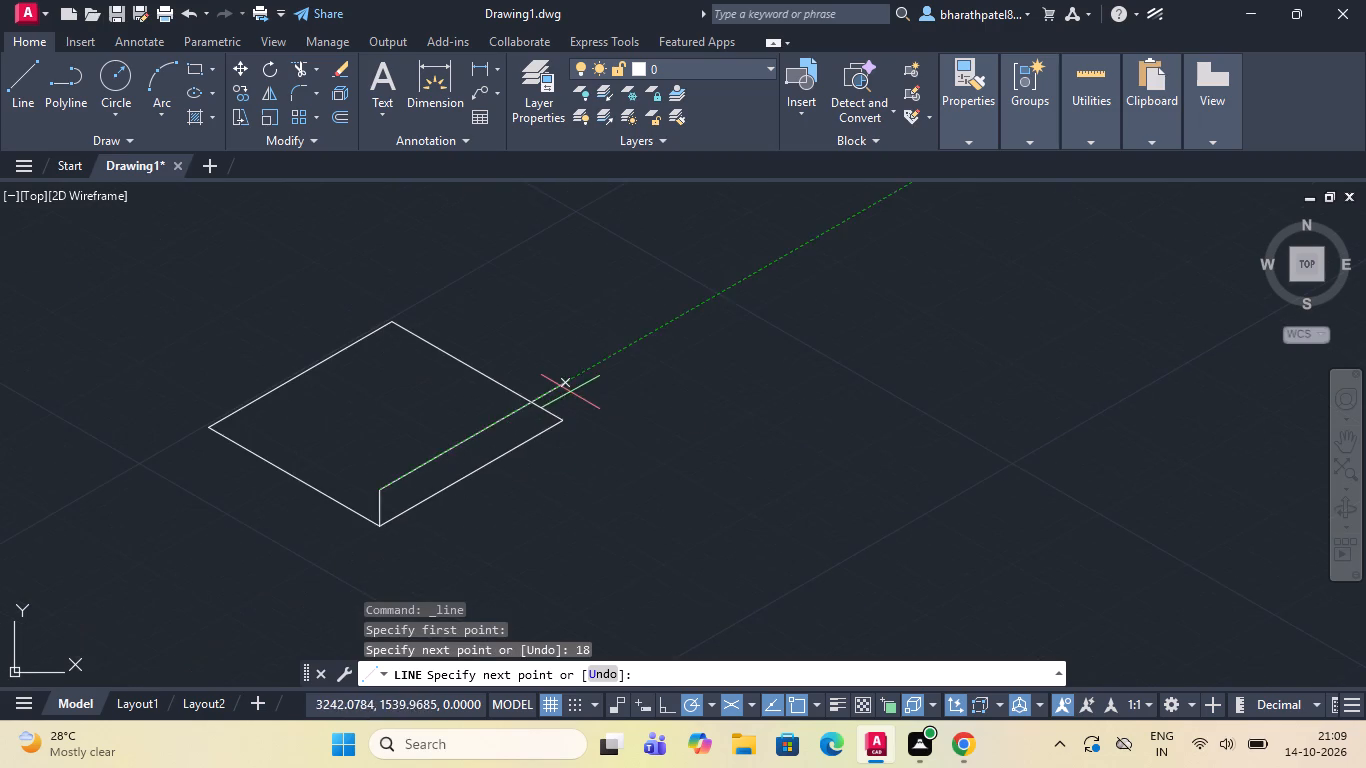
pyautogui.scroll(2, 421, 495)
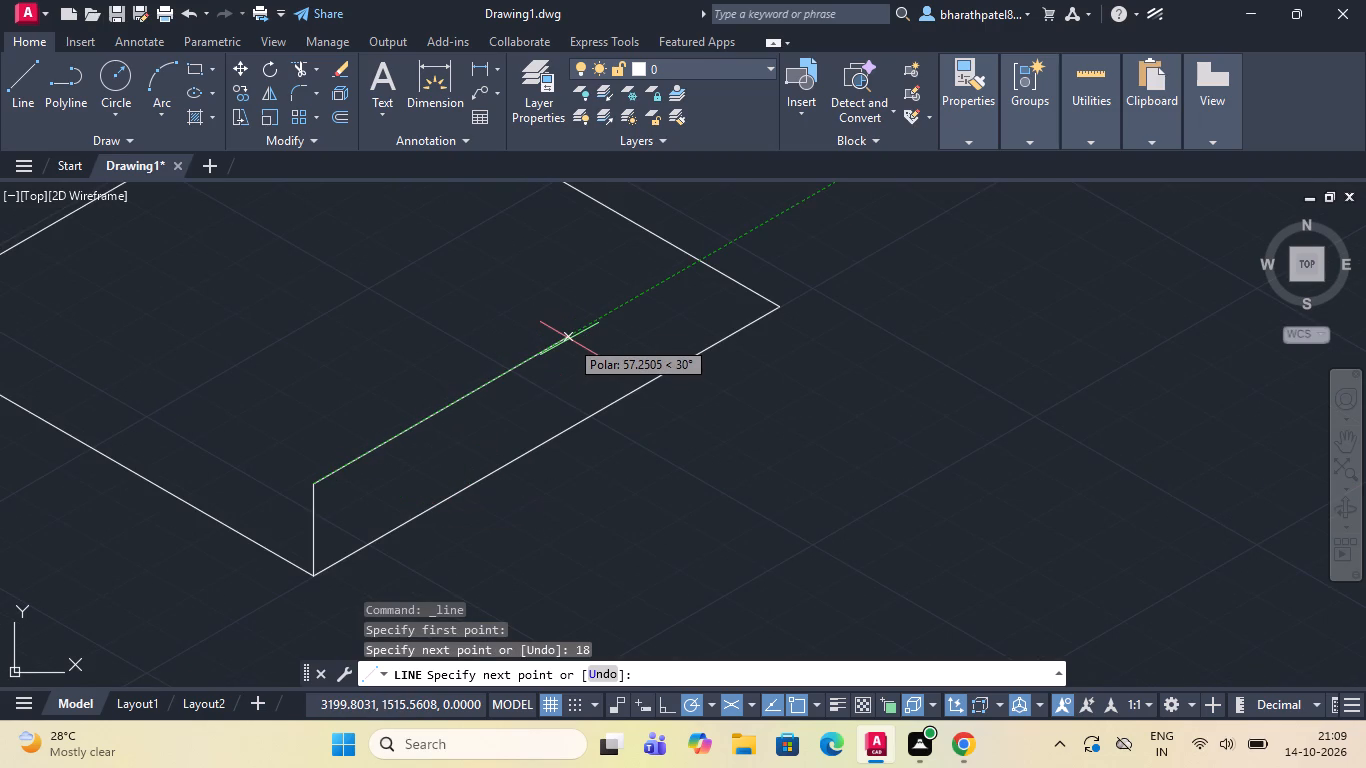
pyautogui.write('105')
pyautogui.press('Return')
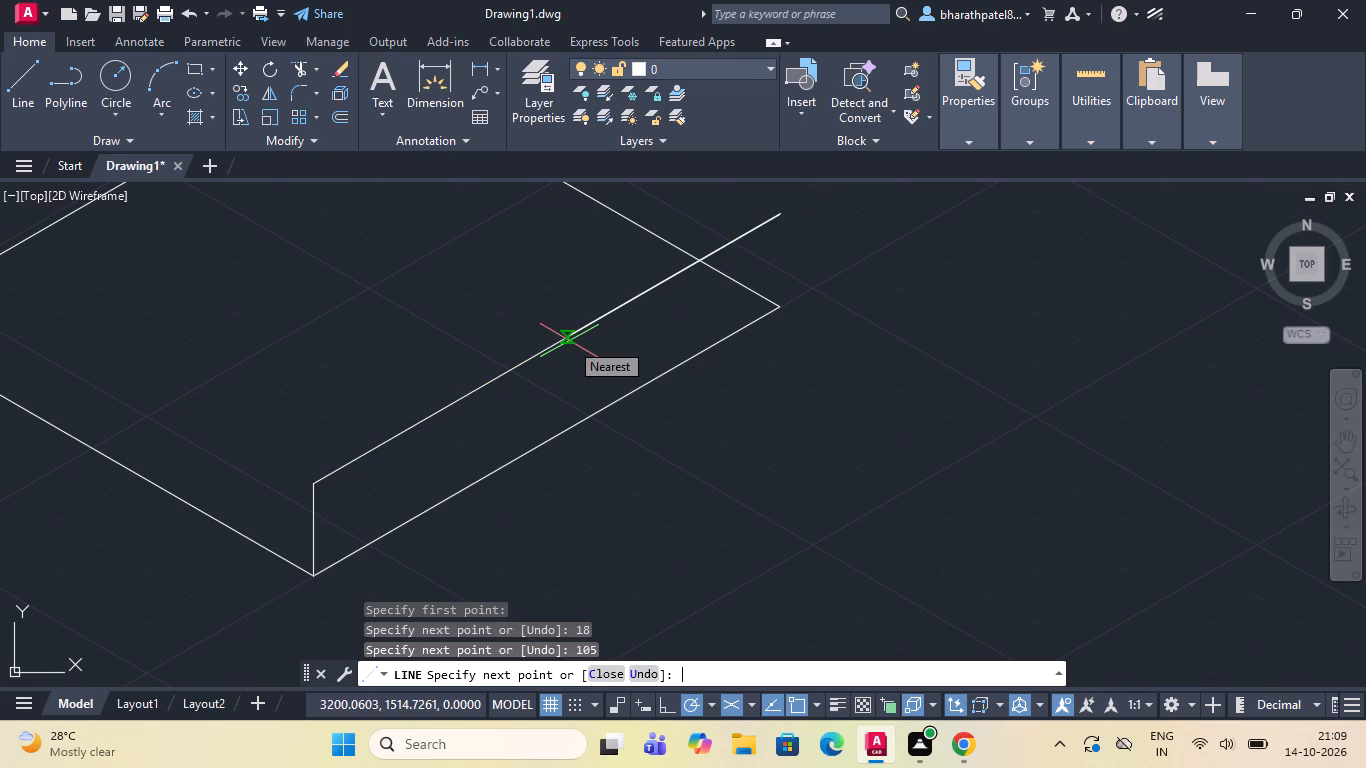
pyautogui.press('Escape')
pyautogui.scroll(-3, 594, 335)
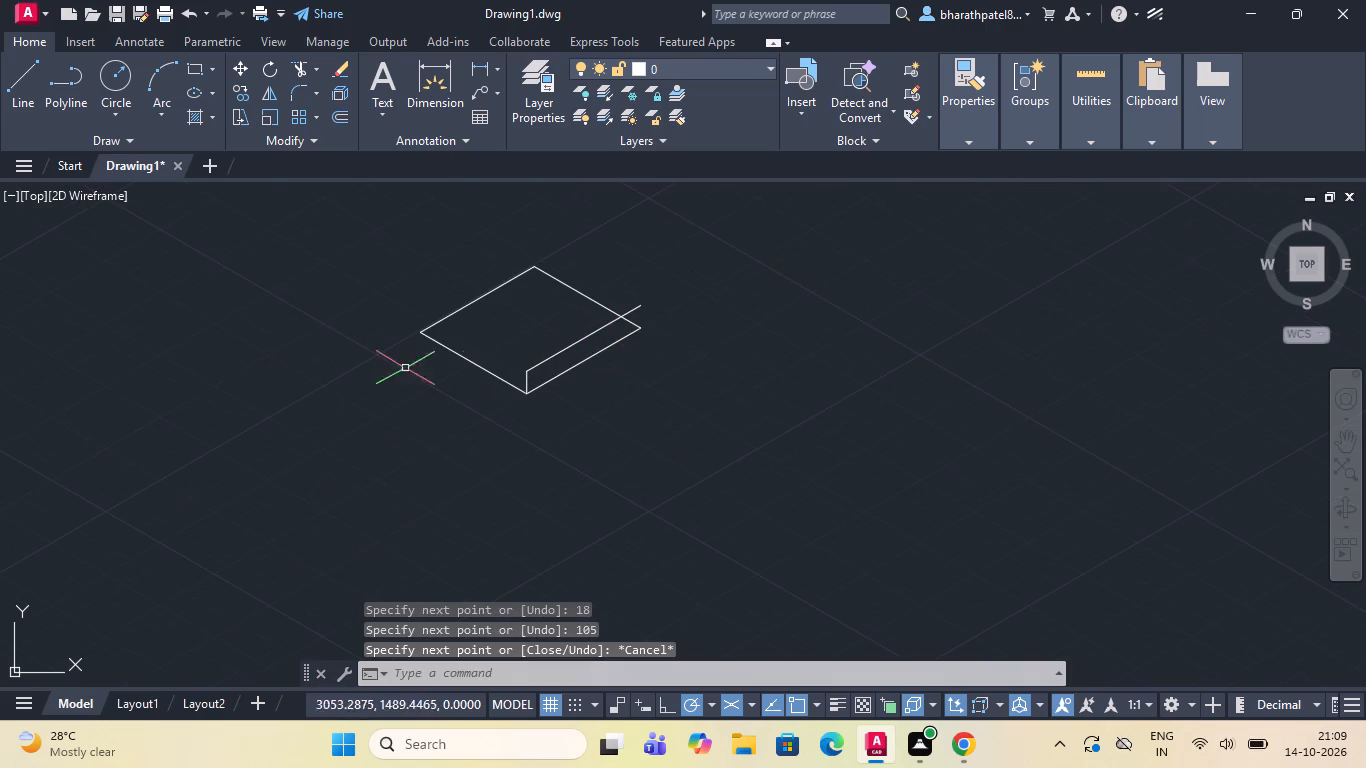
# Draw a 98-unit line at 150° from the top end of the front vertical edge.
pyautogui.click(12, 88)
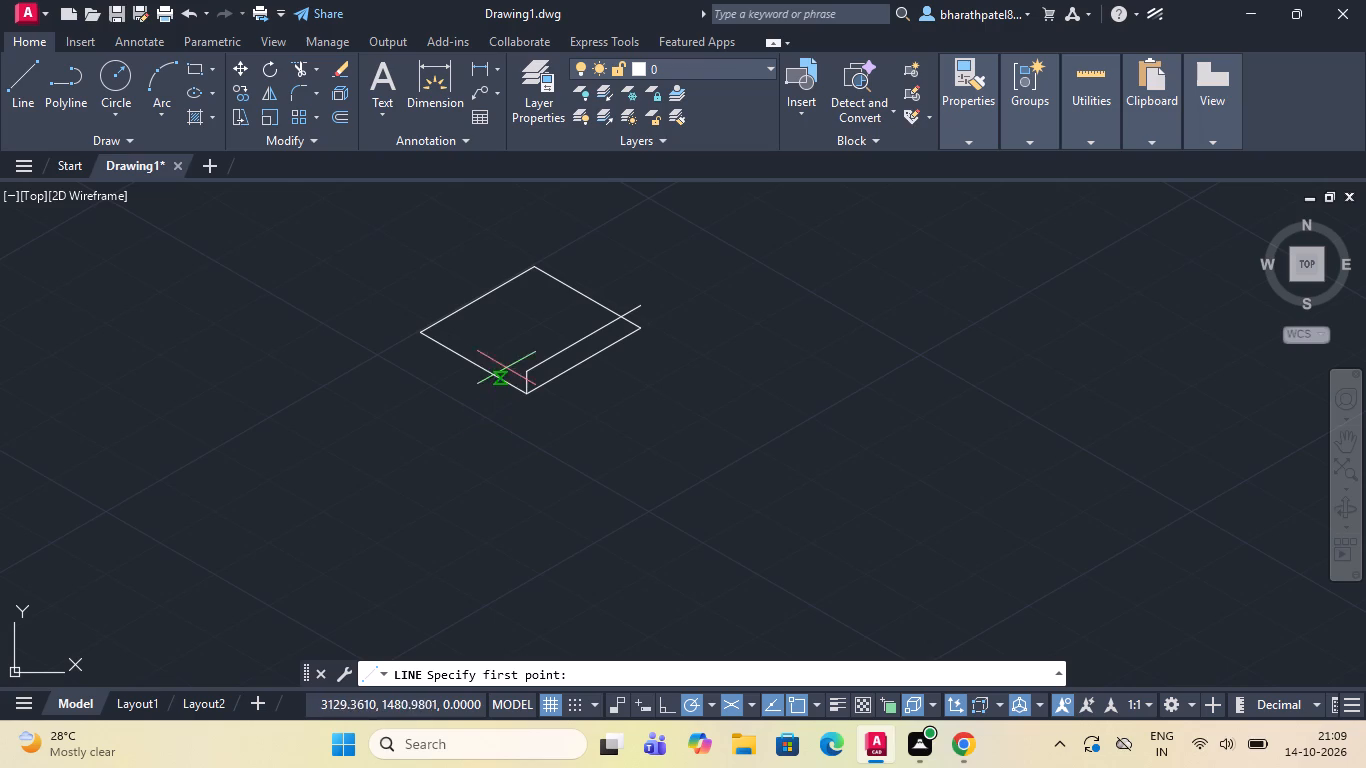
pyautogui.click(523, 369)
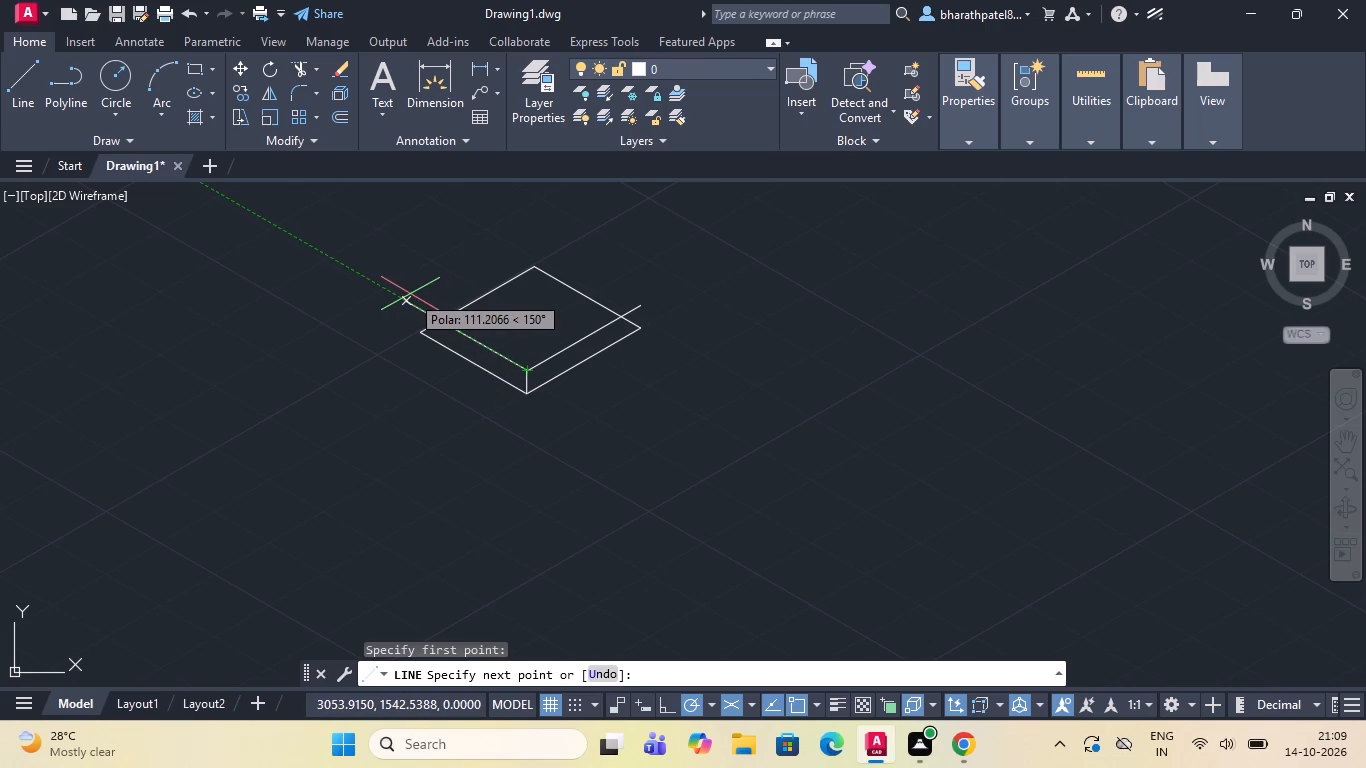
pyautogui.write('98')
pyautogui.press('Return')
pyautogui.press('Escape')
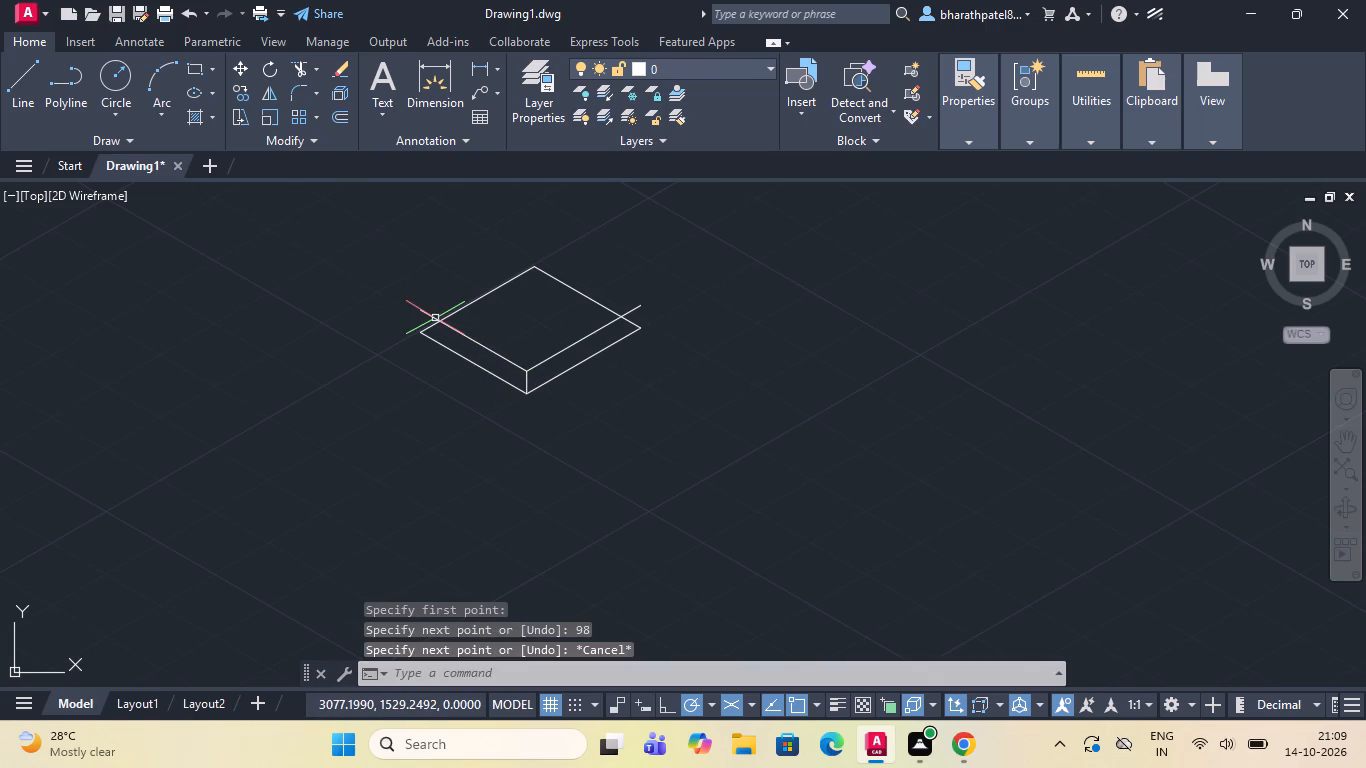
pyautogui.scroll(-1, 463, 438)
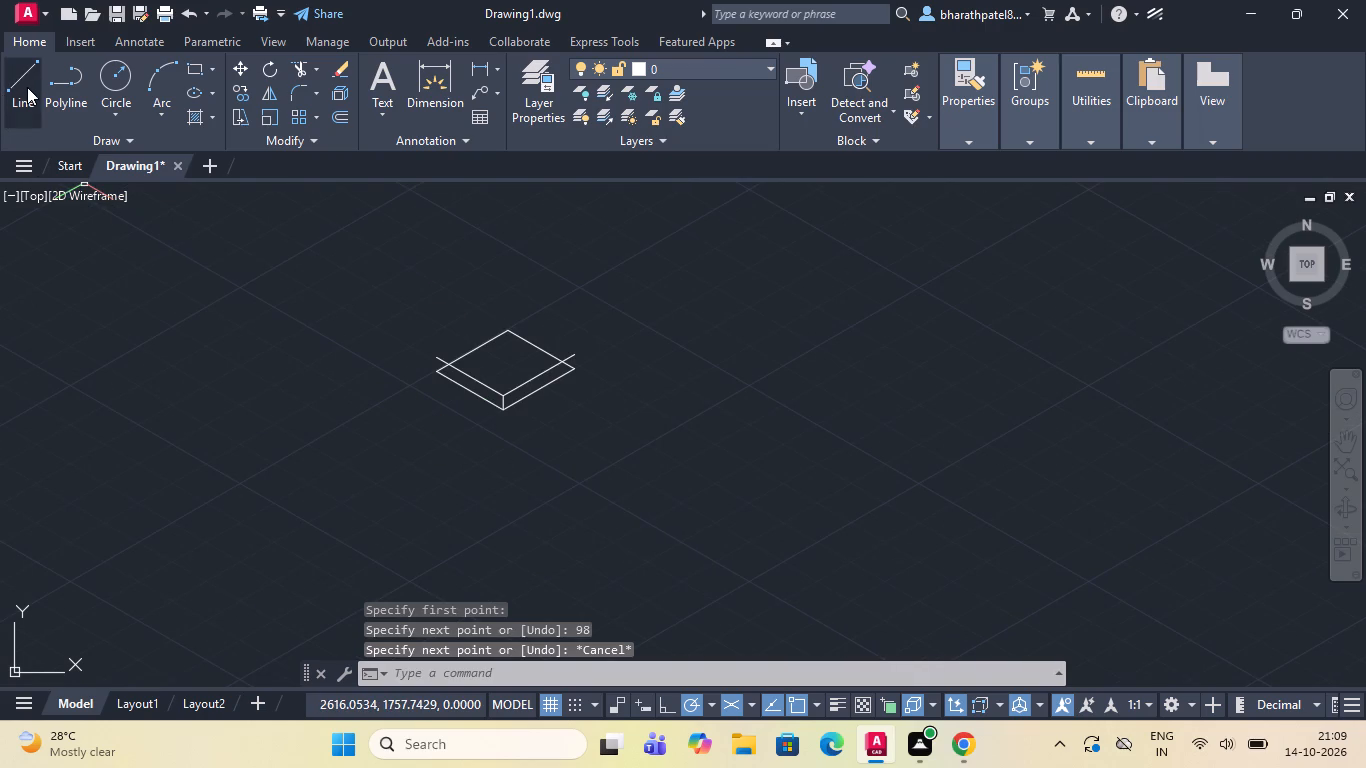
# Draw an 18-unit vertical line at 90° up from the base outline's leftmost corner.
pyautogui.click(27, 87)
pyautogui.scroll(3, 427, 356)
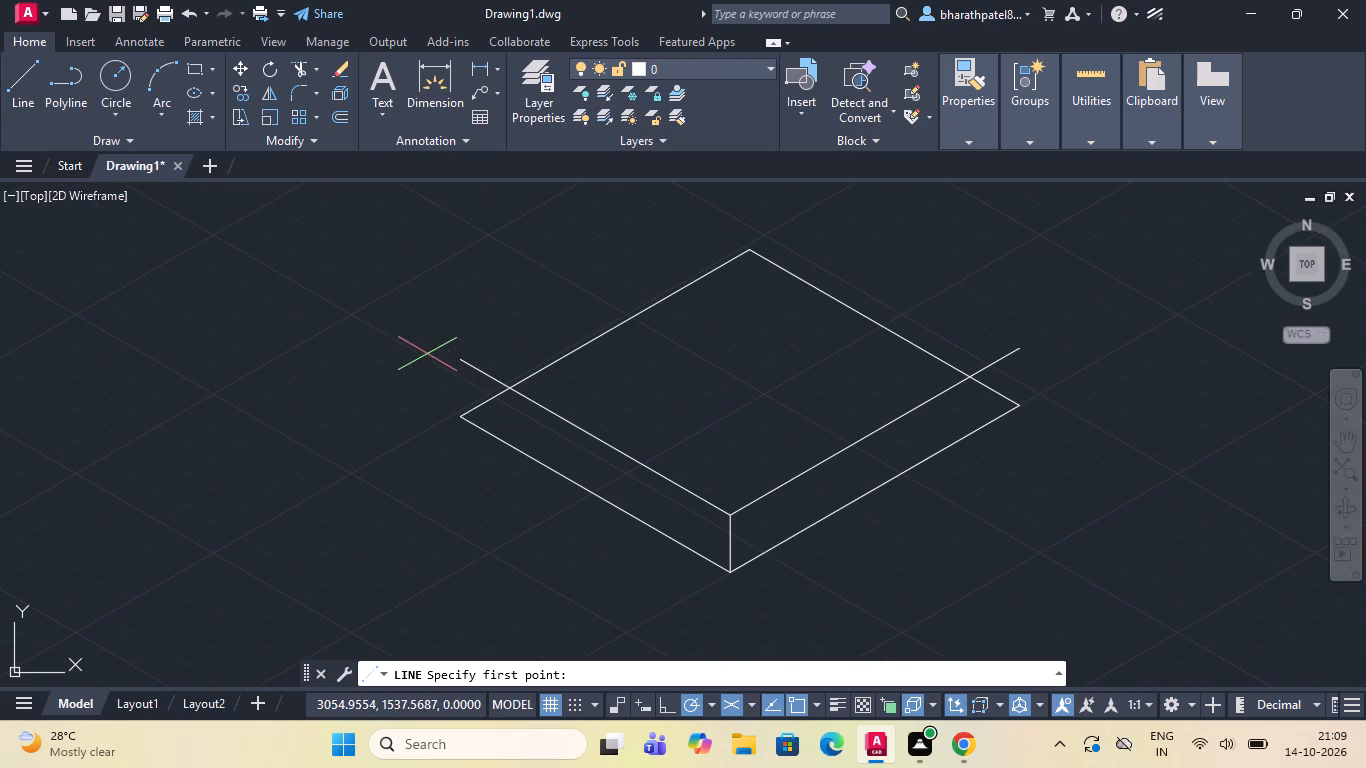
pyautogui.click(460, 414)
pyautogui.scroll(2, 466, 373)
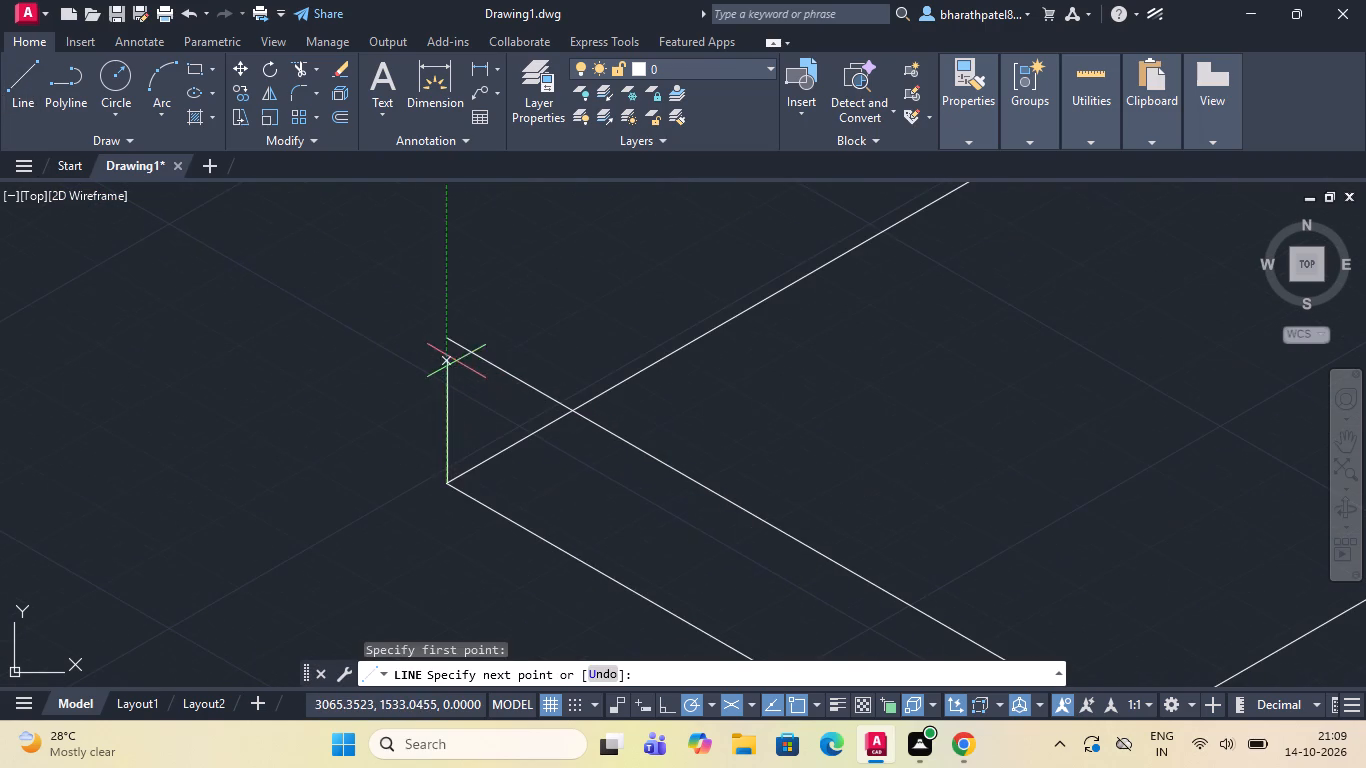
pyautogui.scroll(2, 450, 339)
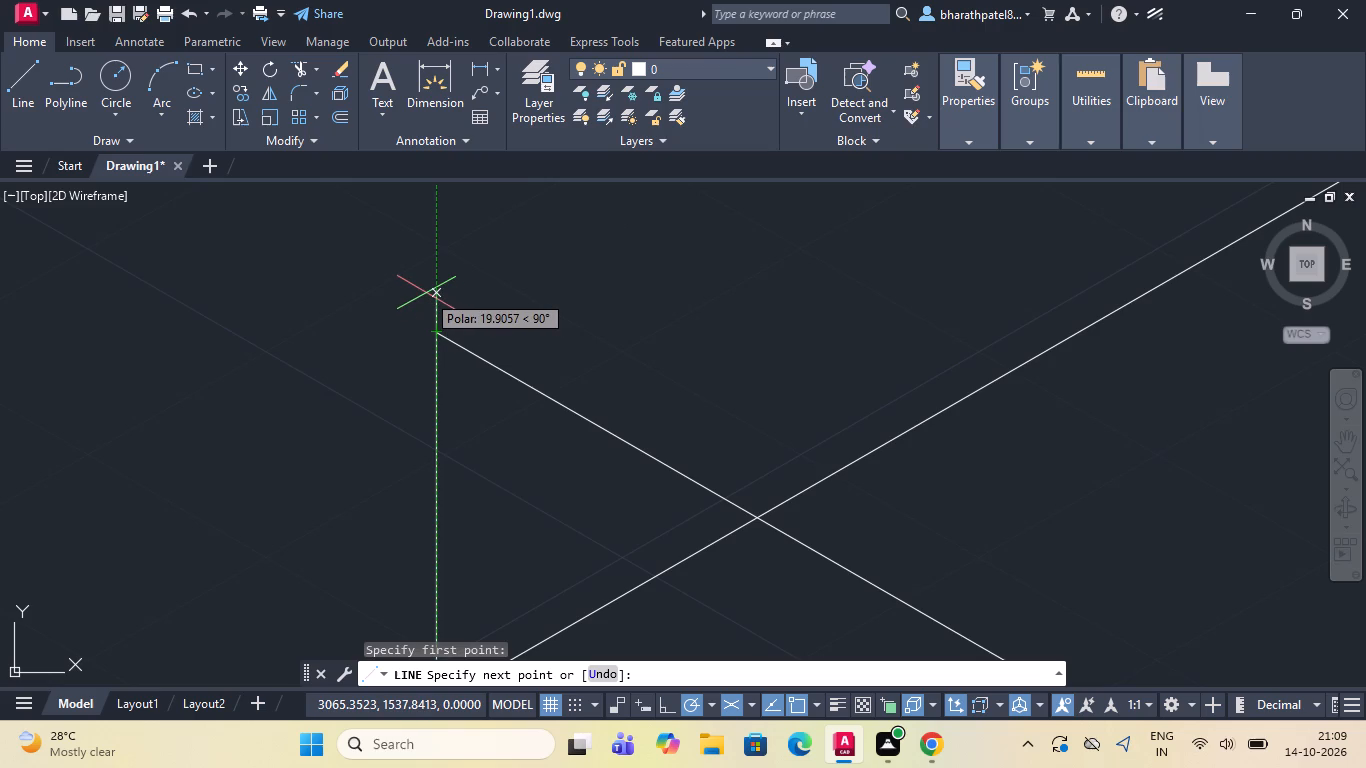
pyautogui.write('18')
pyautogui.press('Return')
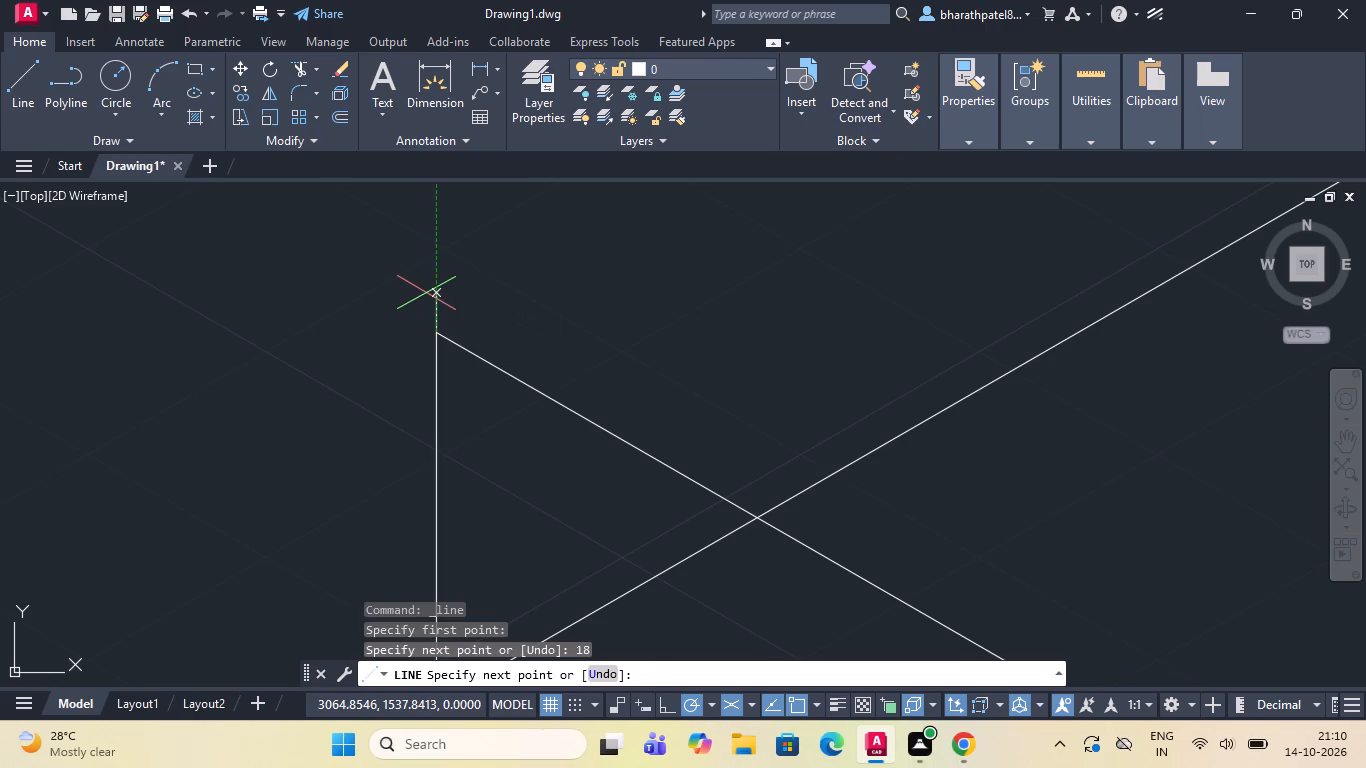
pyautogui.press('Escape')
pyautogui.scroll(-7, 334, 325)
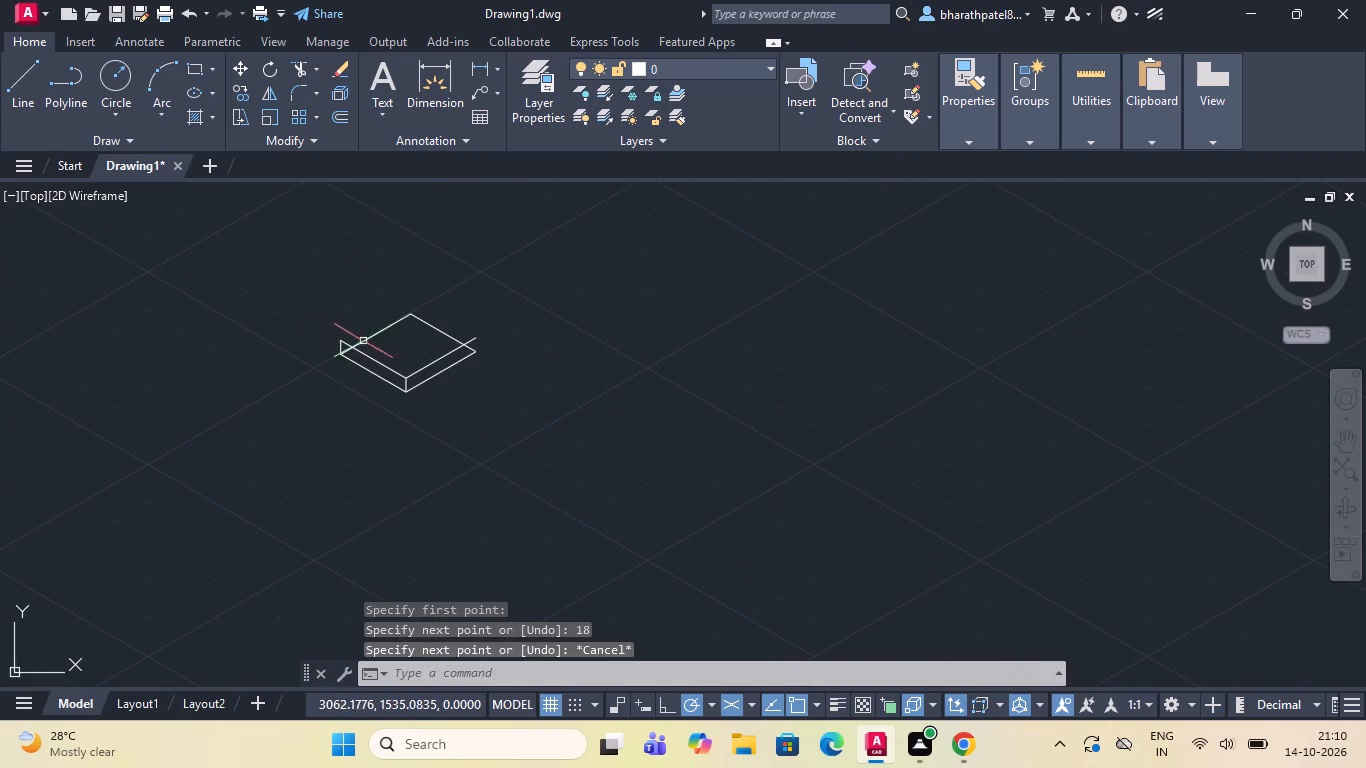
# Draw an 18-unit vertical line at 90° up from the base outline's rightmost corner.
pyautogui.click(20, 87)
pyautogui.scroll(4, 463, 343)
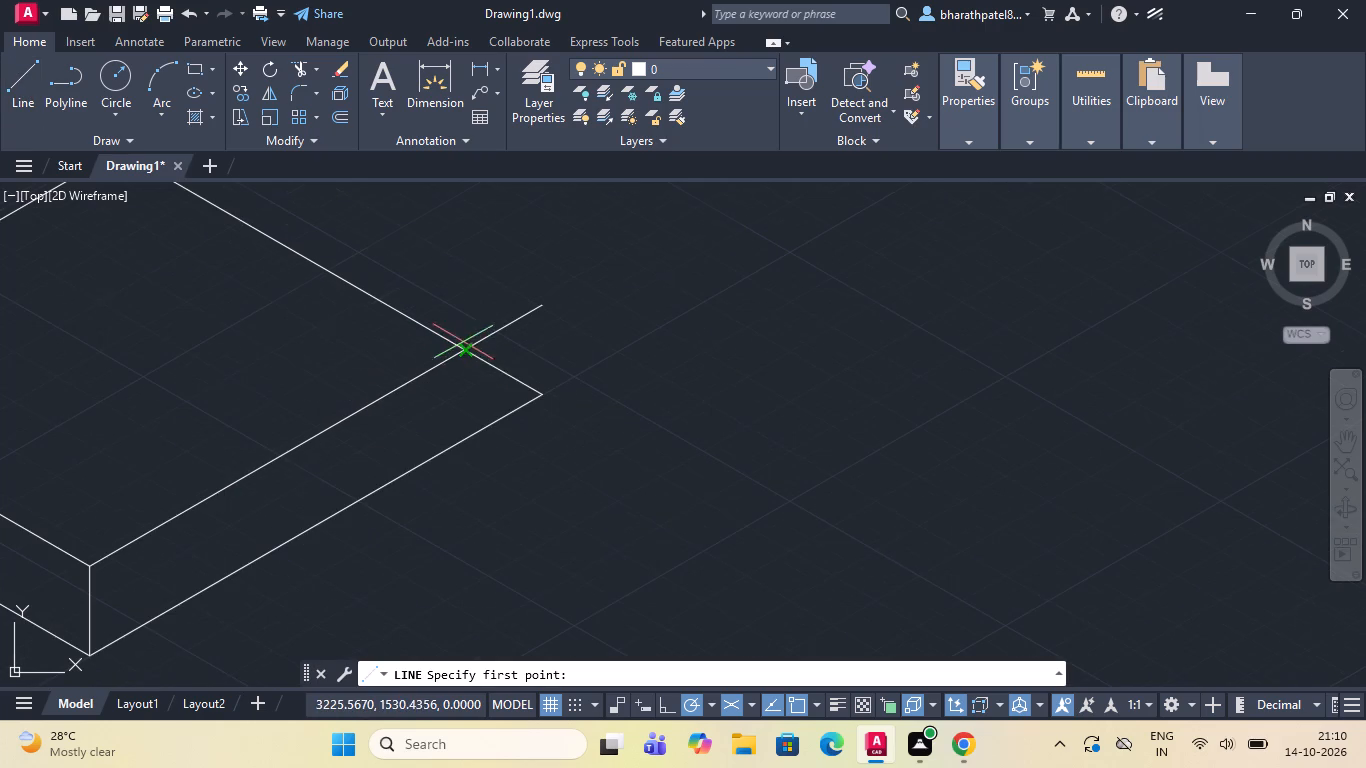
pyautogui.click(535, 391)
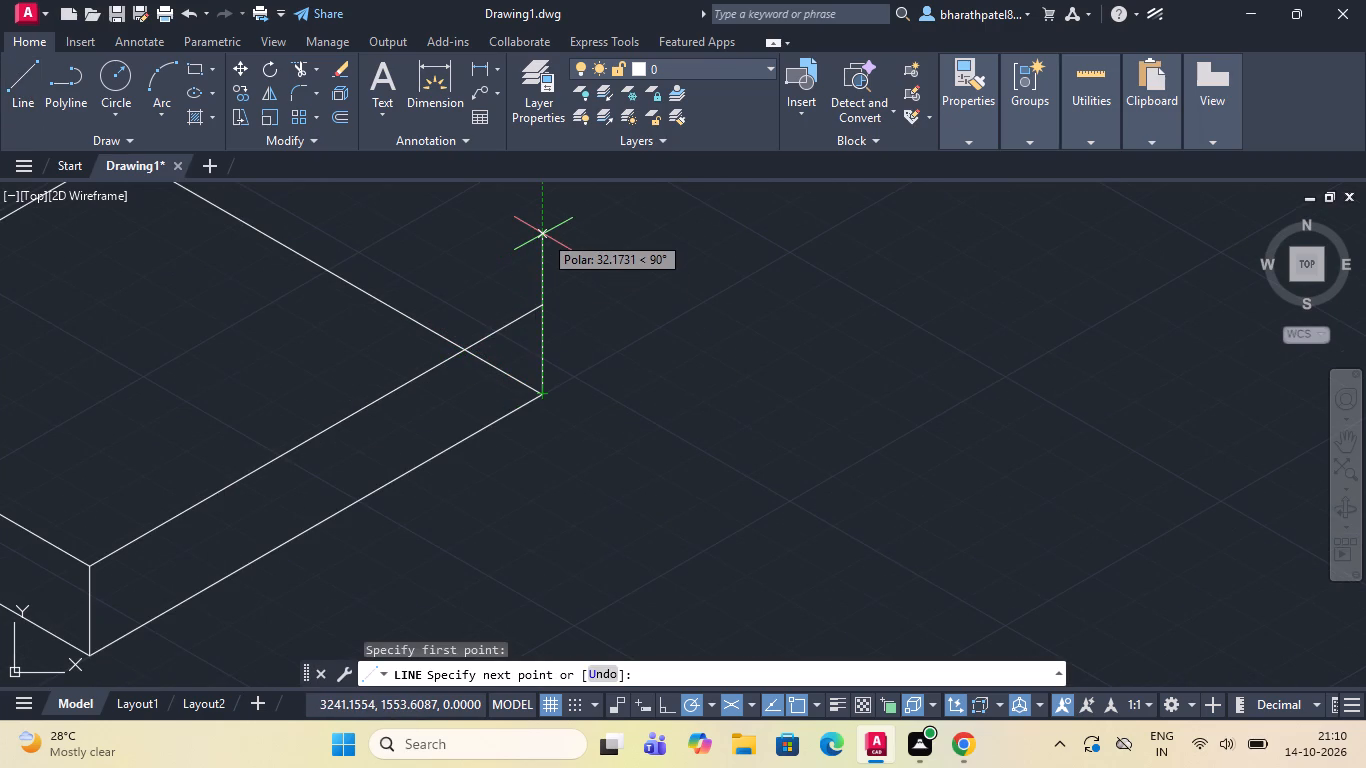
pyautogui.press('1')
pyautogui.press('8')
pyautogui.press('Return')
pyautogui.press('Escape')
pyautogui.scroll(-3, 569, 288)
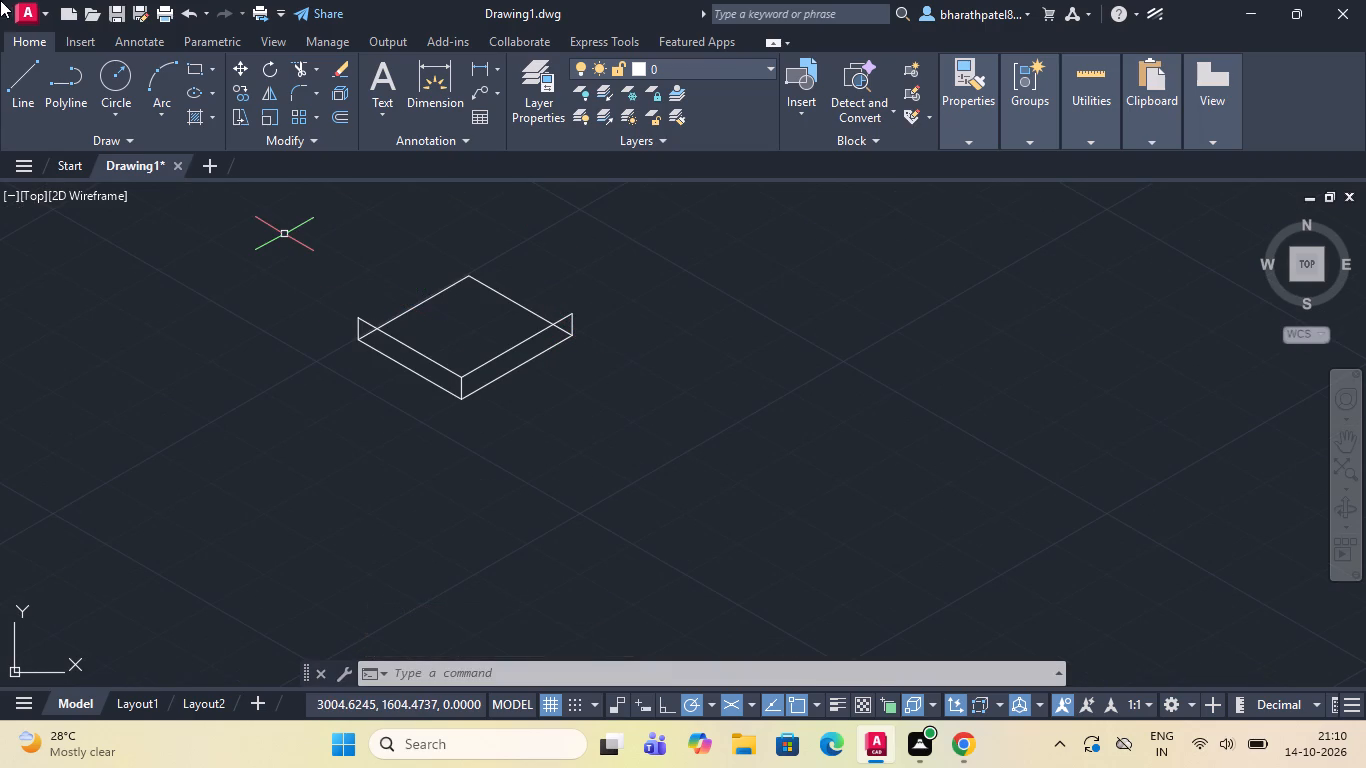
# Draw a closed triangle from the midpoint of the base's upper 98-unit edge: 46 at 30°, 70 at 90°, and back to the start.
pyautogui.click(26, 87)
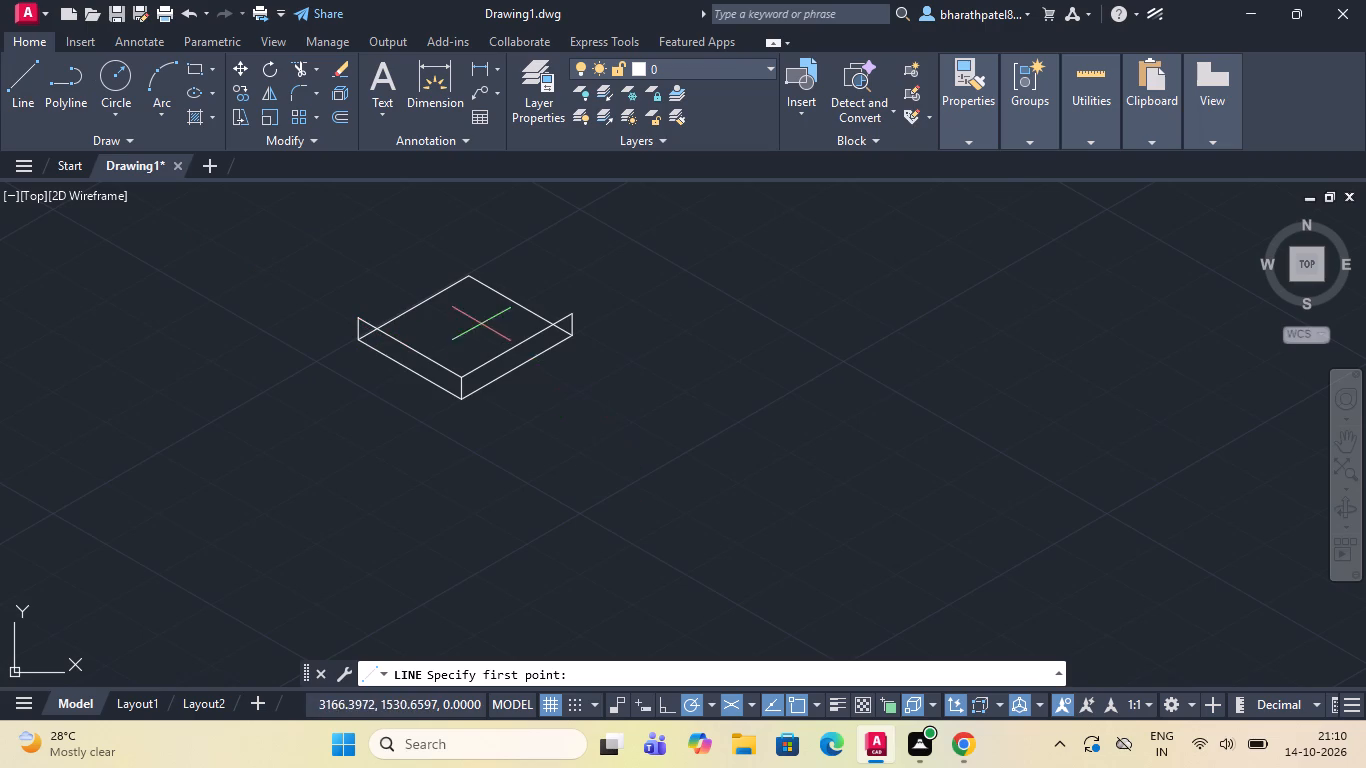
pyautogui.scroll(-1, 480, 345)
pyautogui.scroll(2, 448, 275)
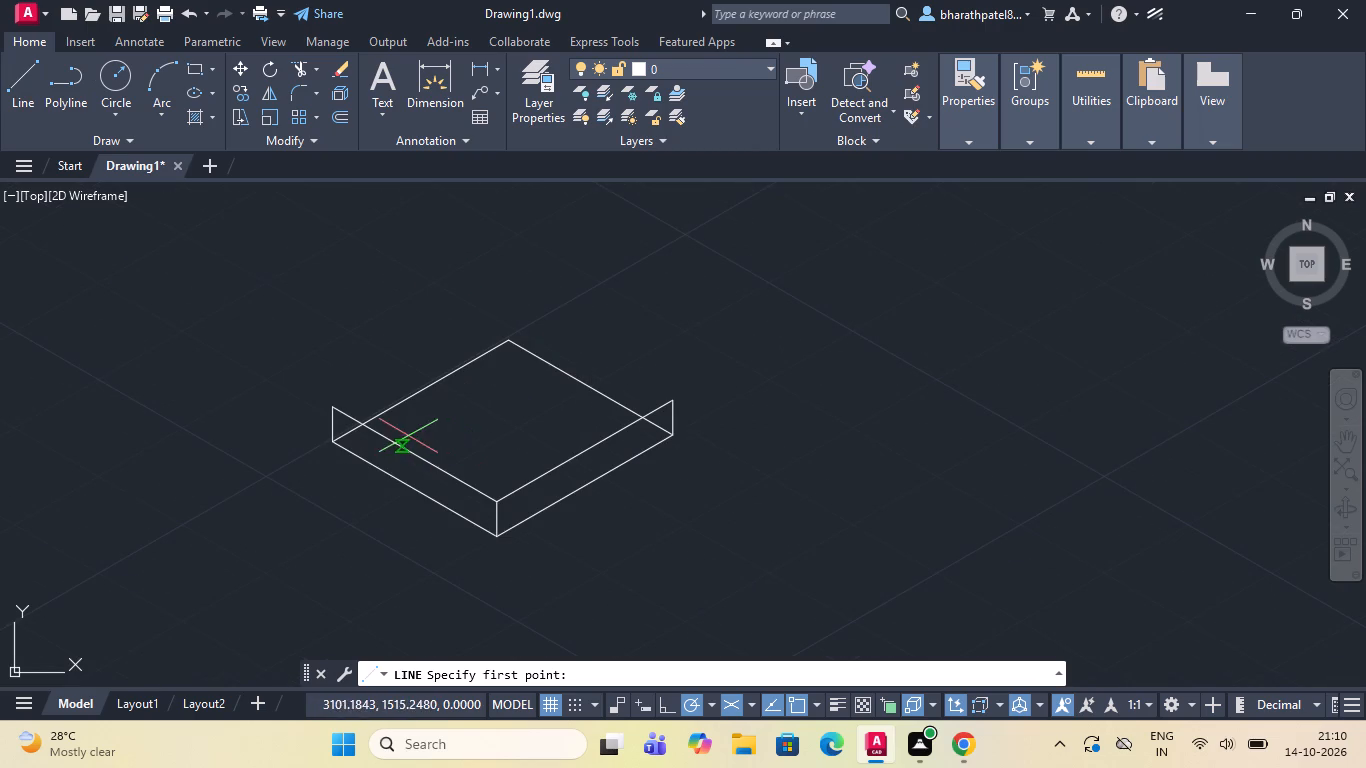
pyautogui.click(408, 453)
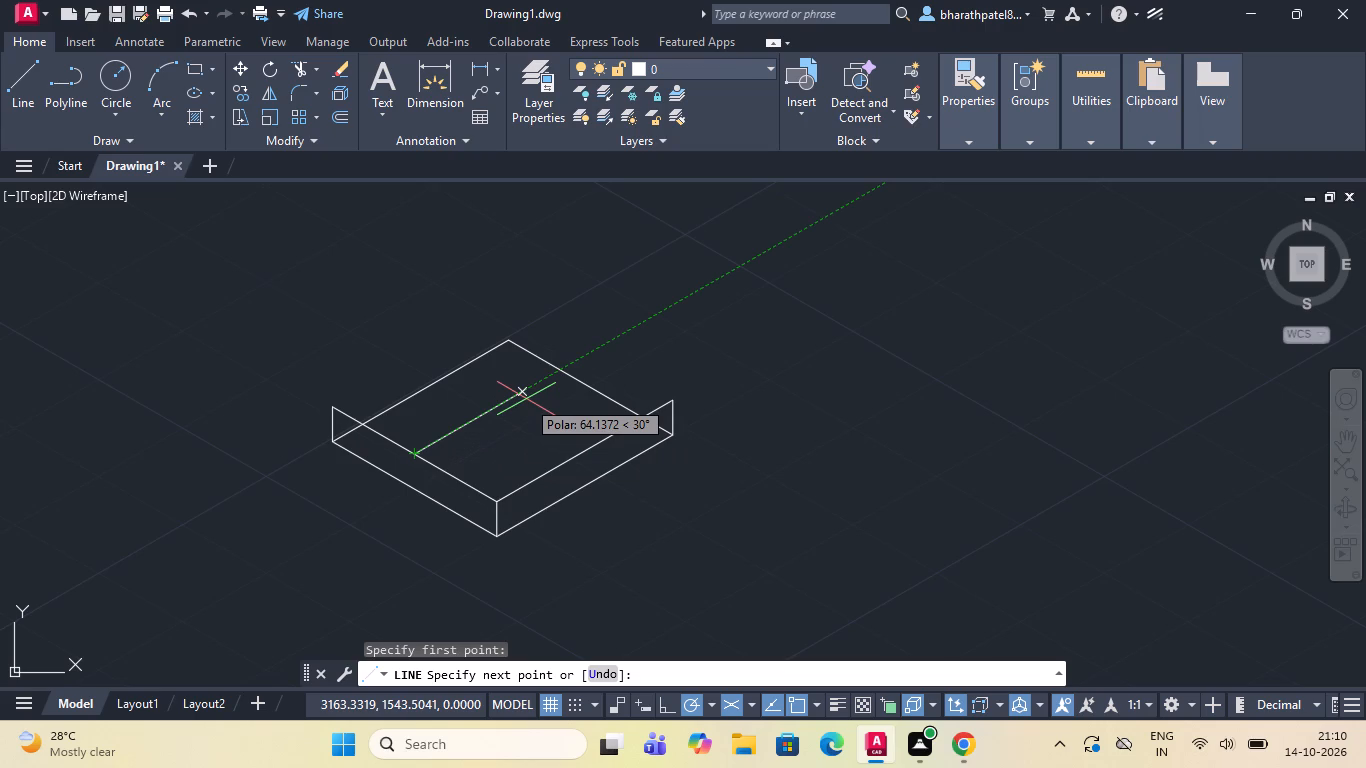
pyautogui.press('4')
pyautogui.press('6')
pyautogui.press('Return')
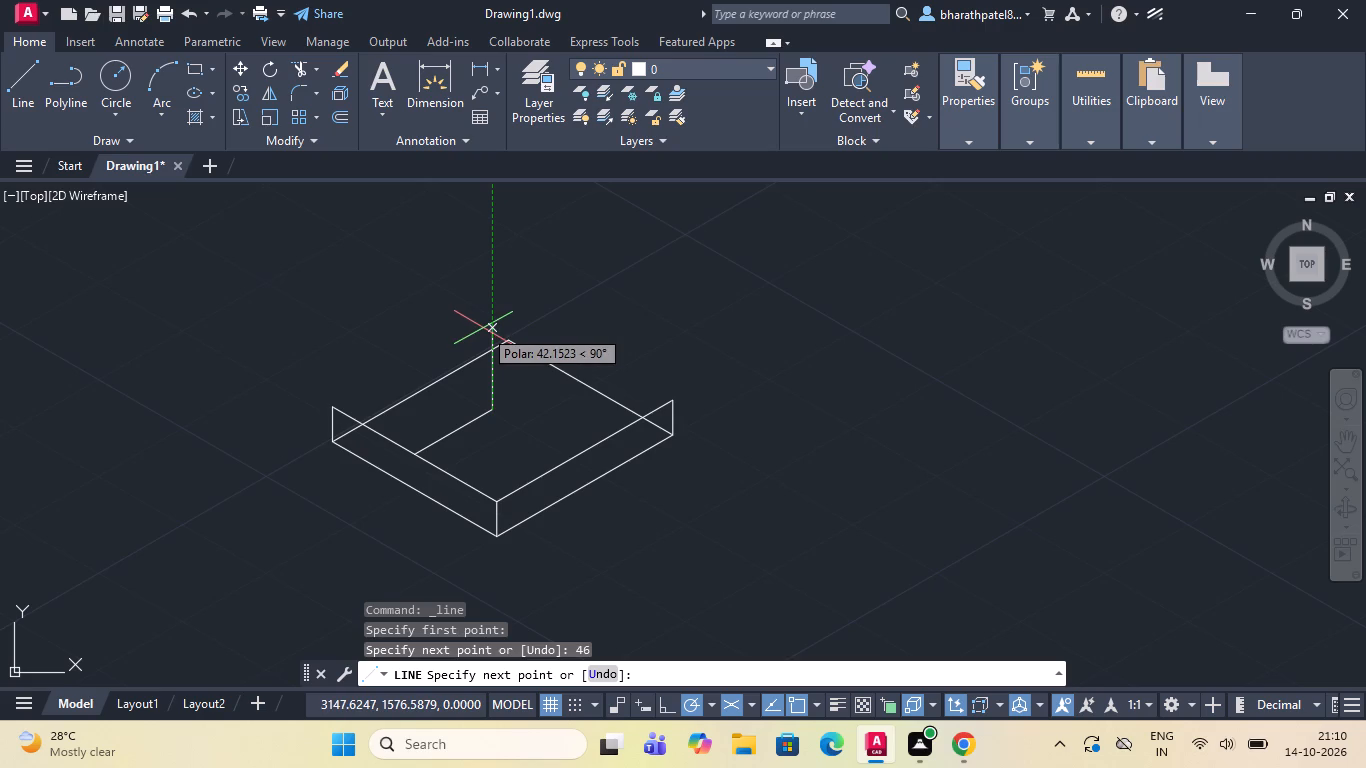
pyautogui.write('70')
pyautogui.press('Return')
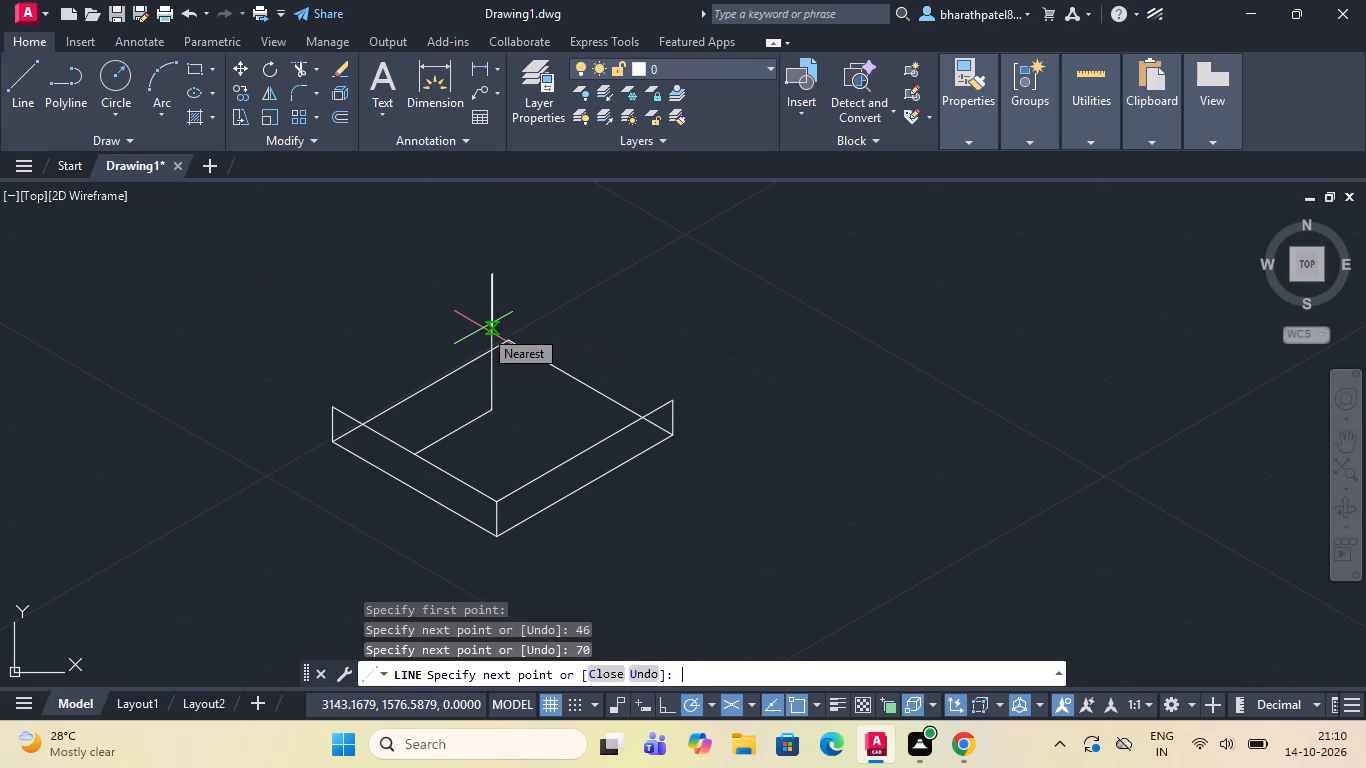
pyautogui.scroll(4, 411, 460)
pyautogui.click(422, 426)
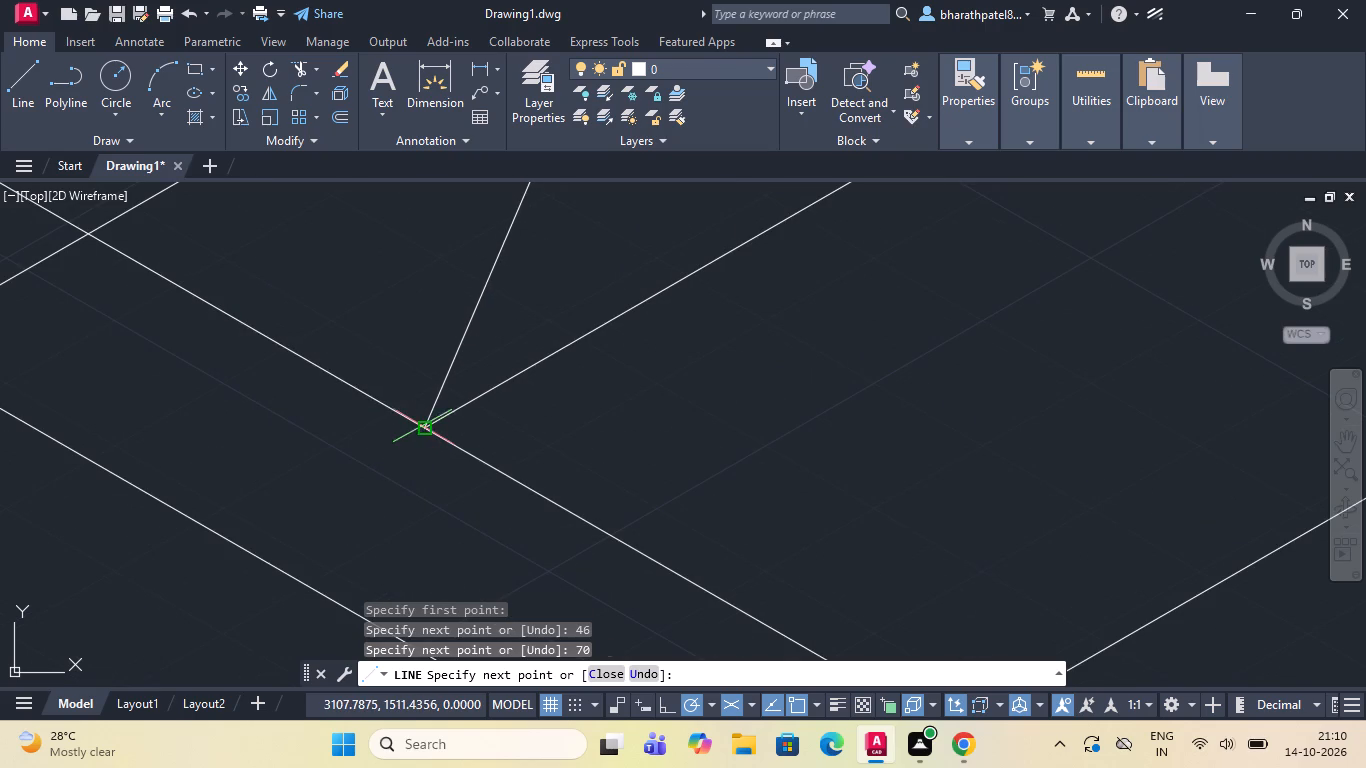
pyautogui.press('Escape')
pyautogui.scroll(-6, 422, 426)
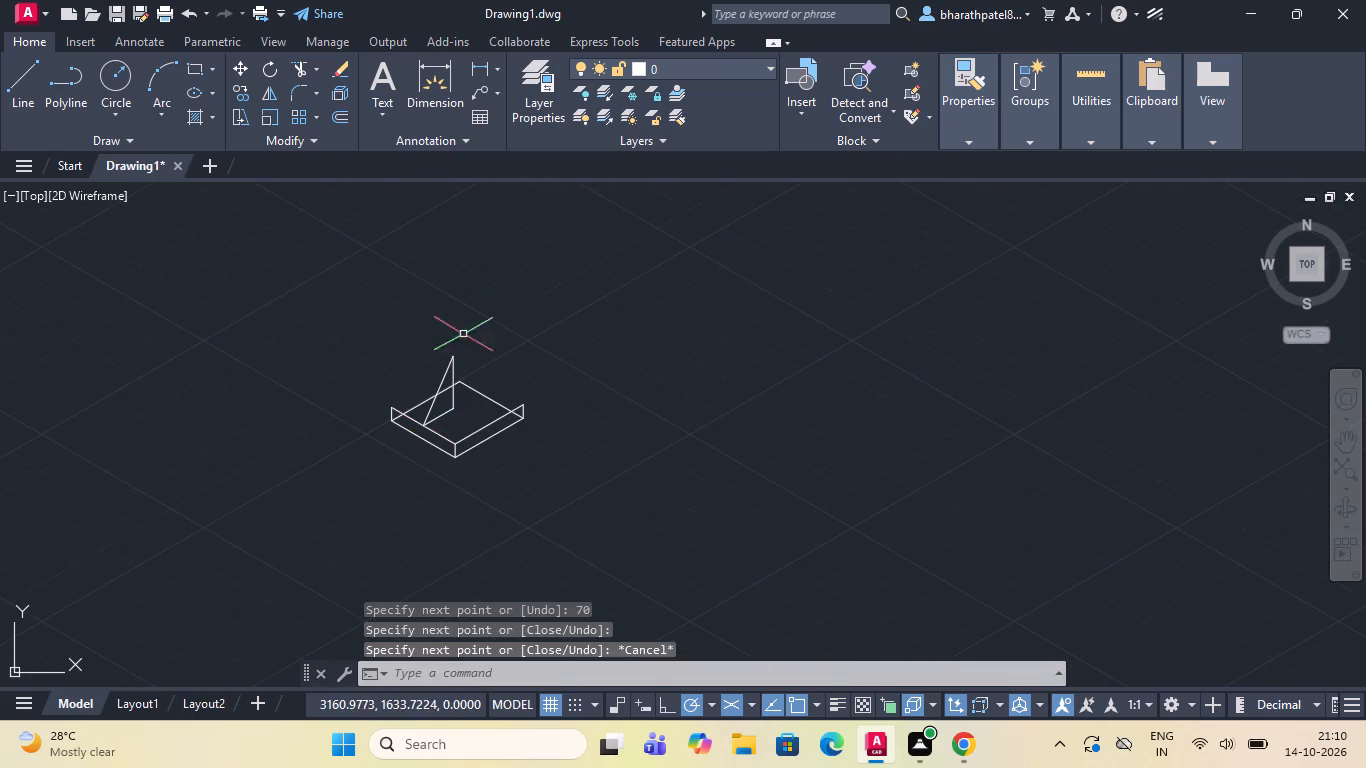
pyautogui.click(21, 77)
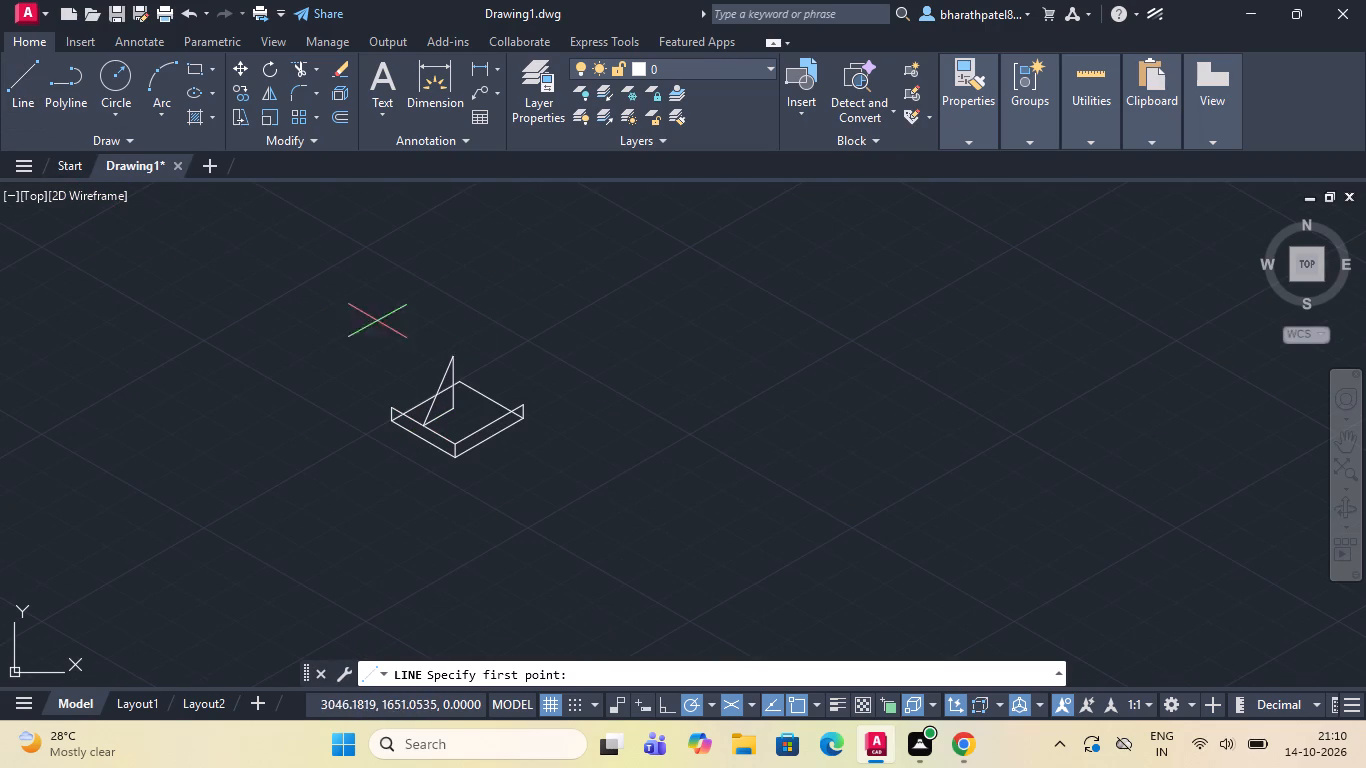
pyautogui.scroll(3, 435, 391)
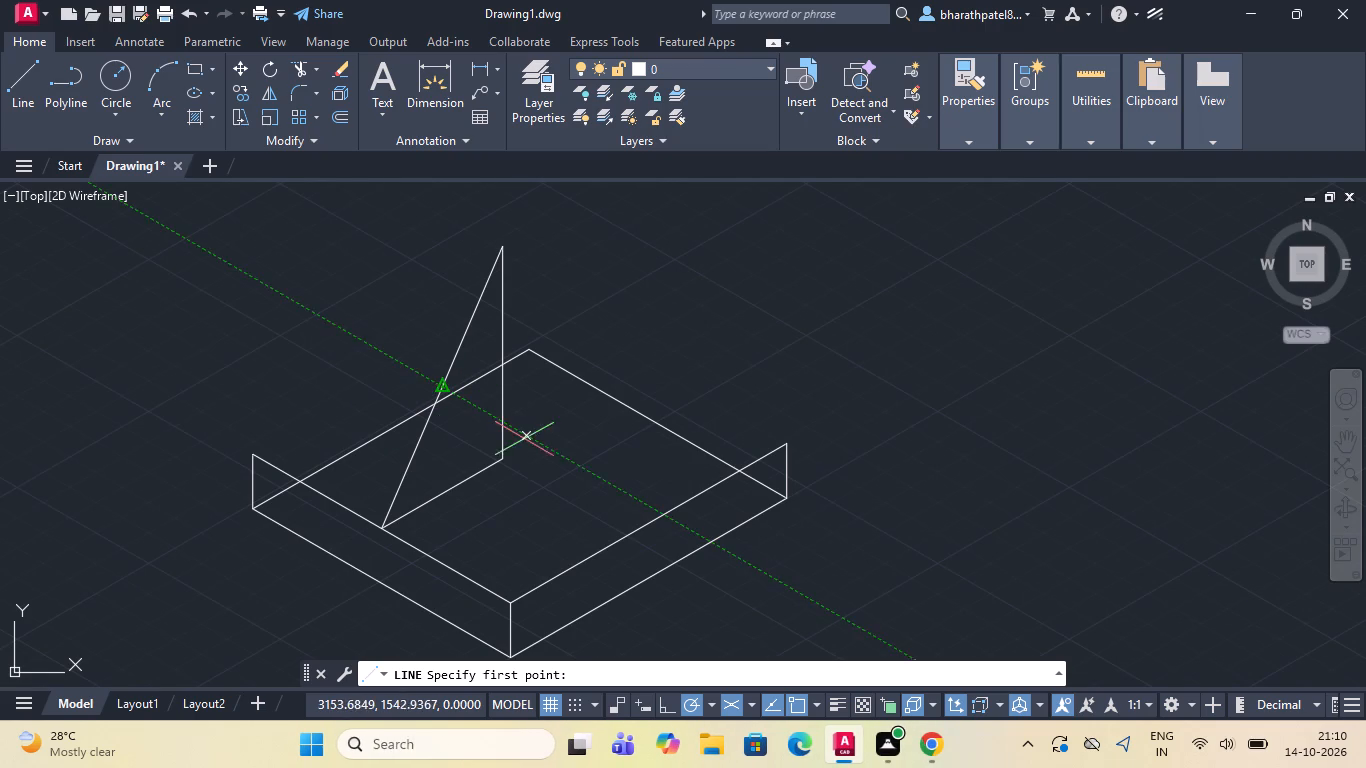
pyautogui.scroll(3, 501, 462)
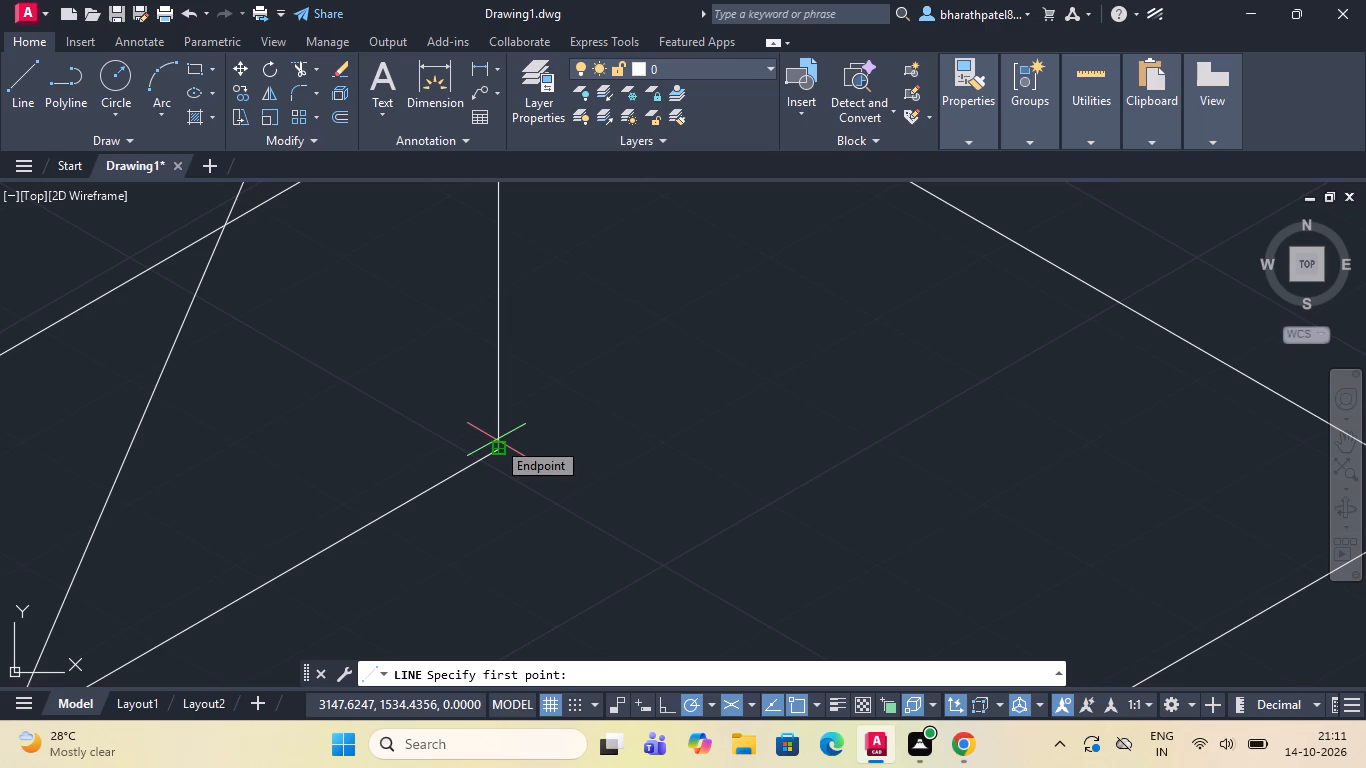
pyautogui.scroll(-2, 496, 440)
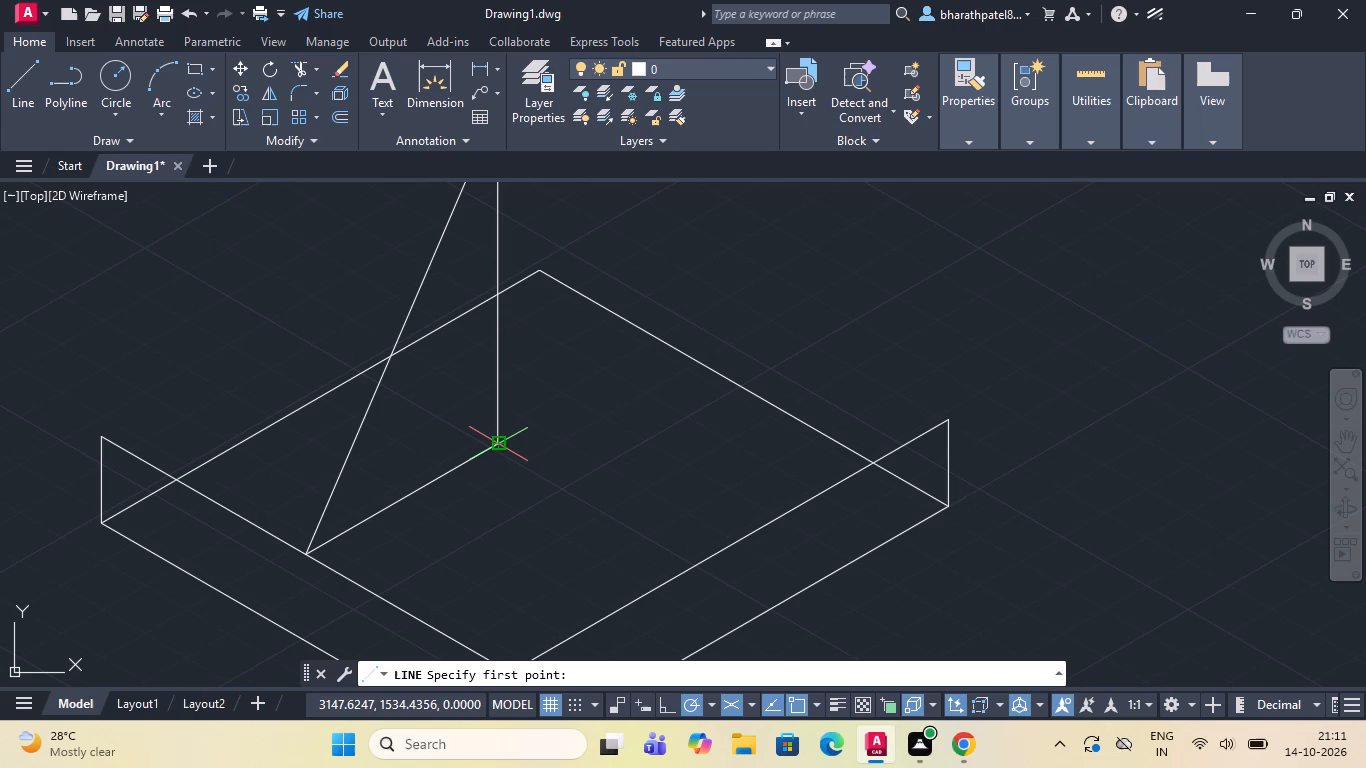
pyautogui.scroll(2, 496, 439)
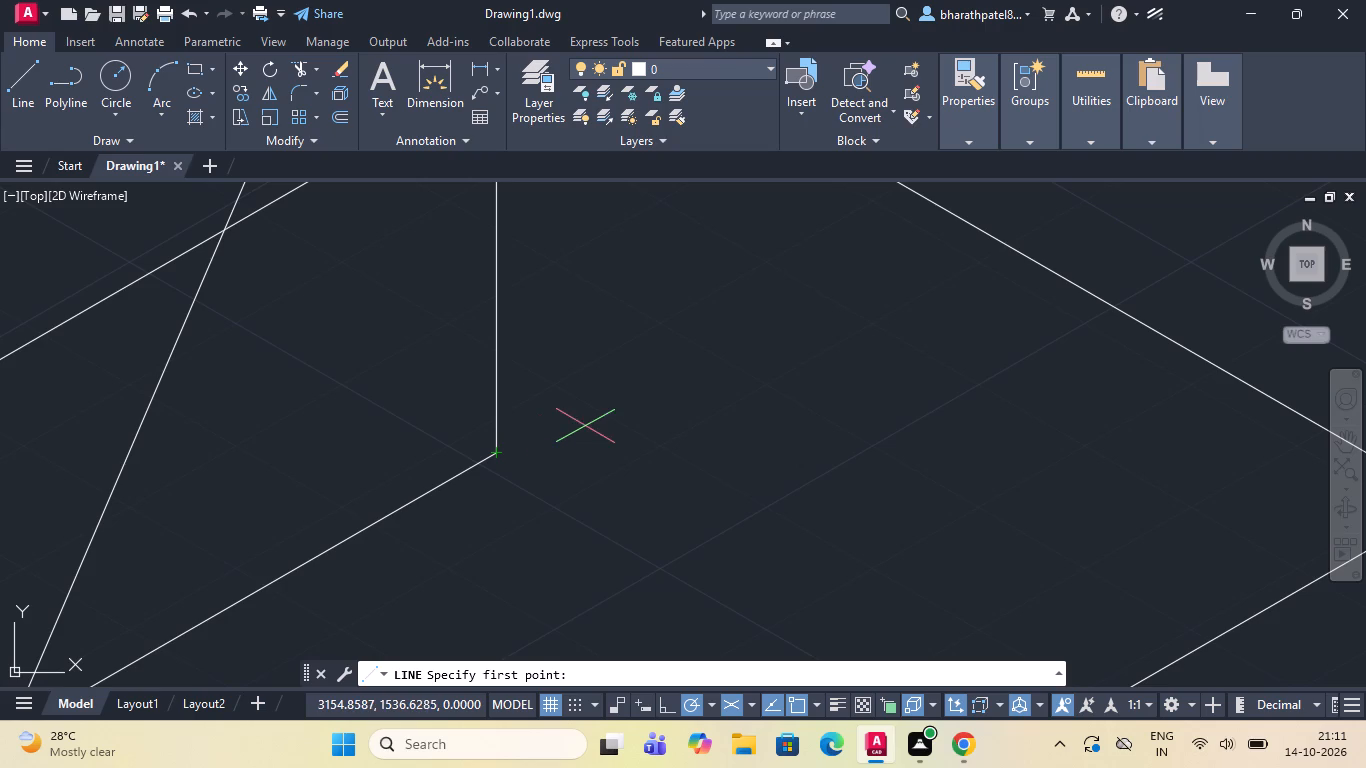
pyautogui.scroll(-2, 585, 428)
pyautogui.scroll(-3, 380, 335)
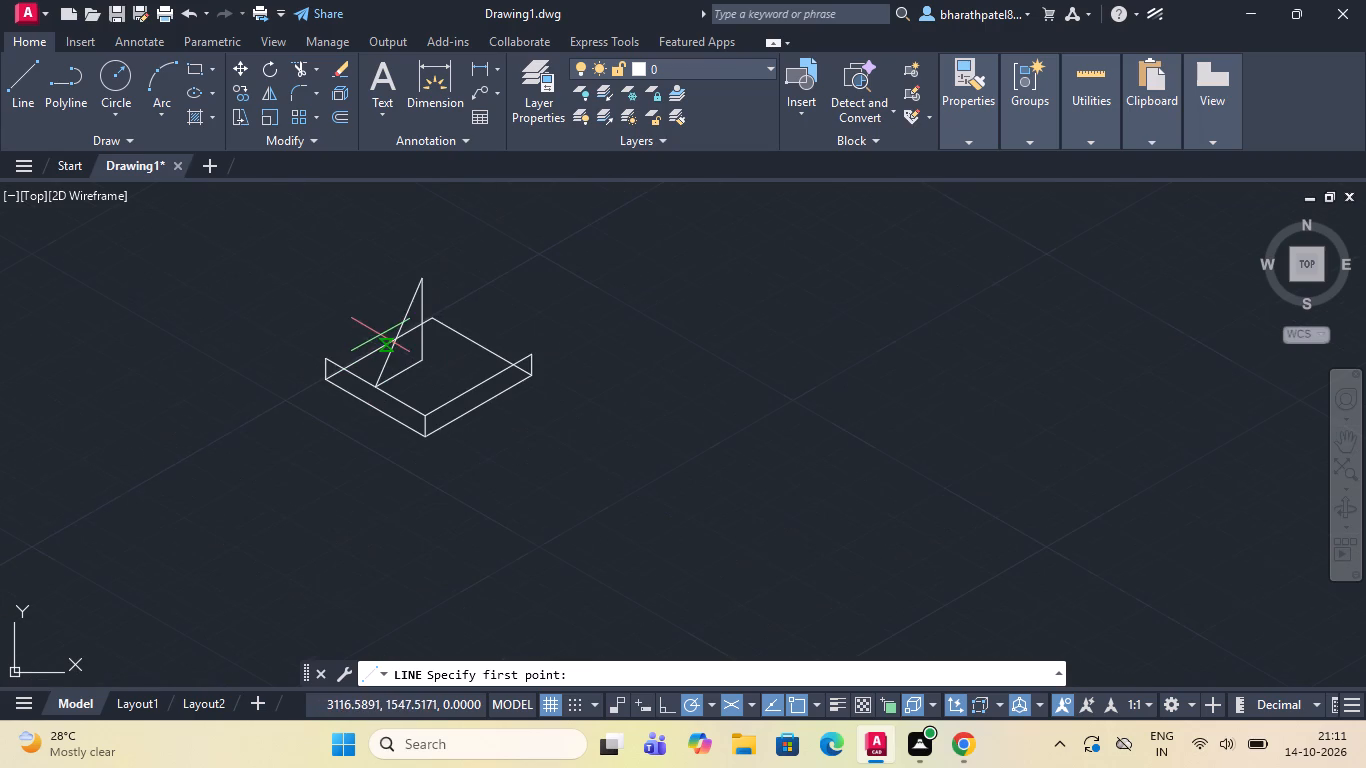
# Draw a 35-unit line at 30° from the apex of the triangle.
pyautogui.click(26, 57)
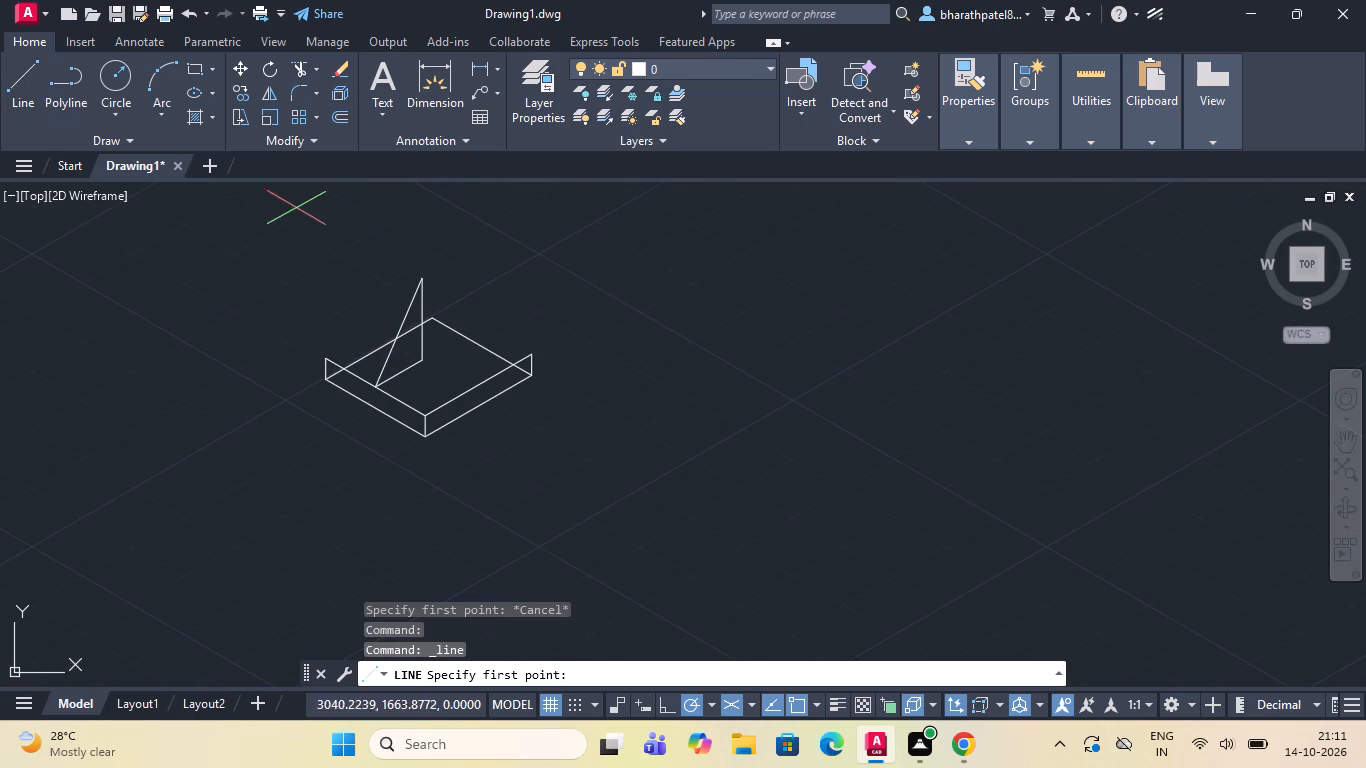
pyautogui.scroll(3, 393, 244)
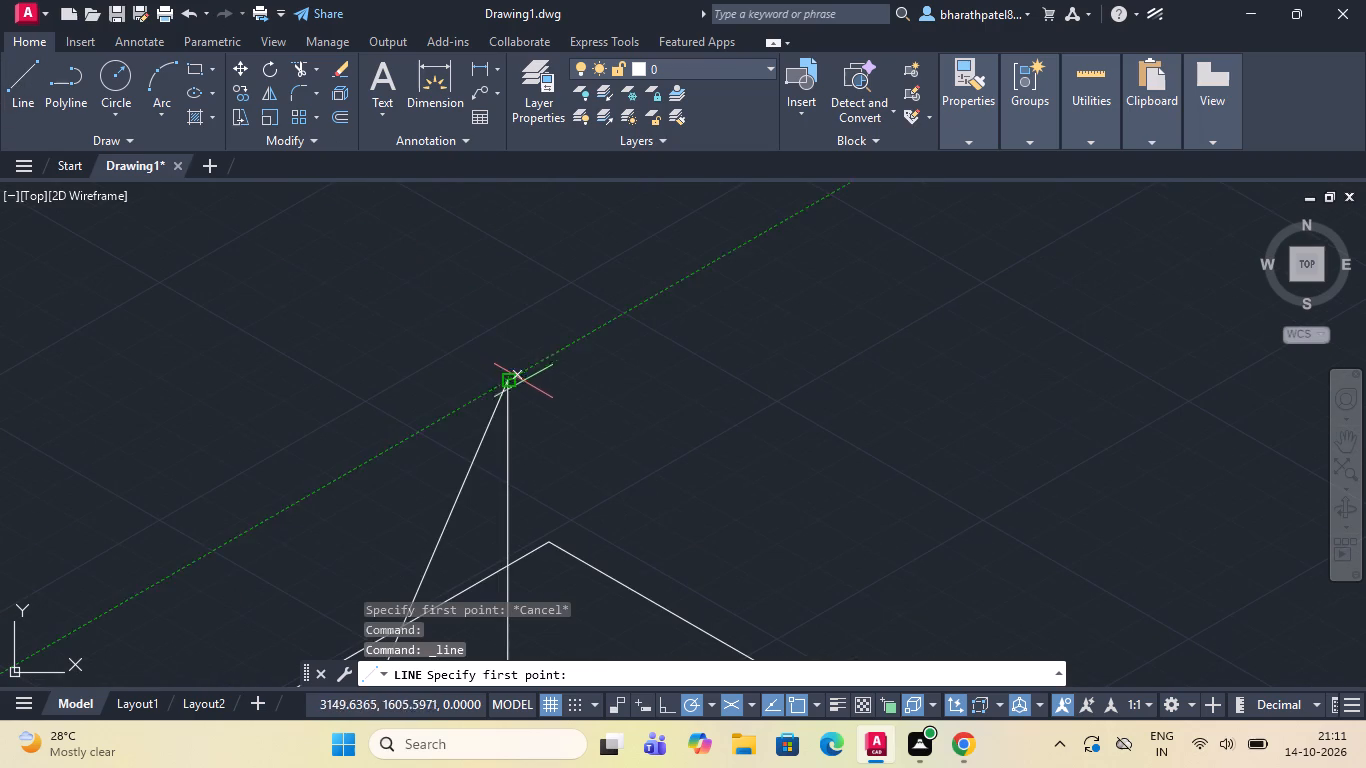
pyautogui.click(508, 380)
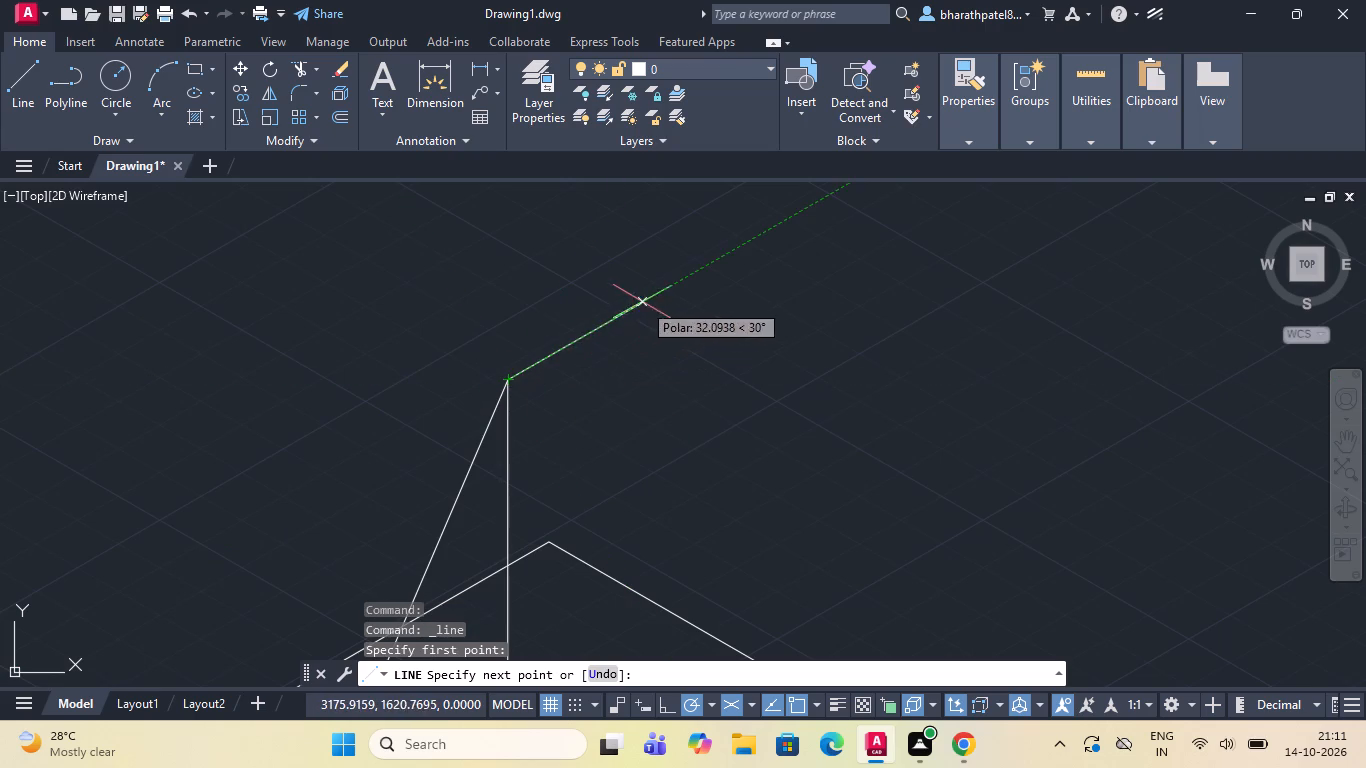
pyautogui.scroll(-2, 626, 291)
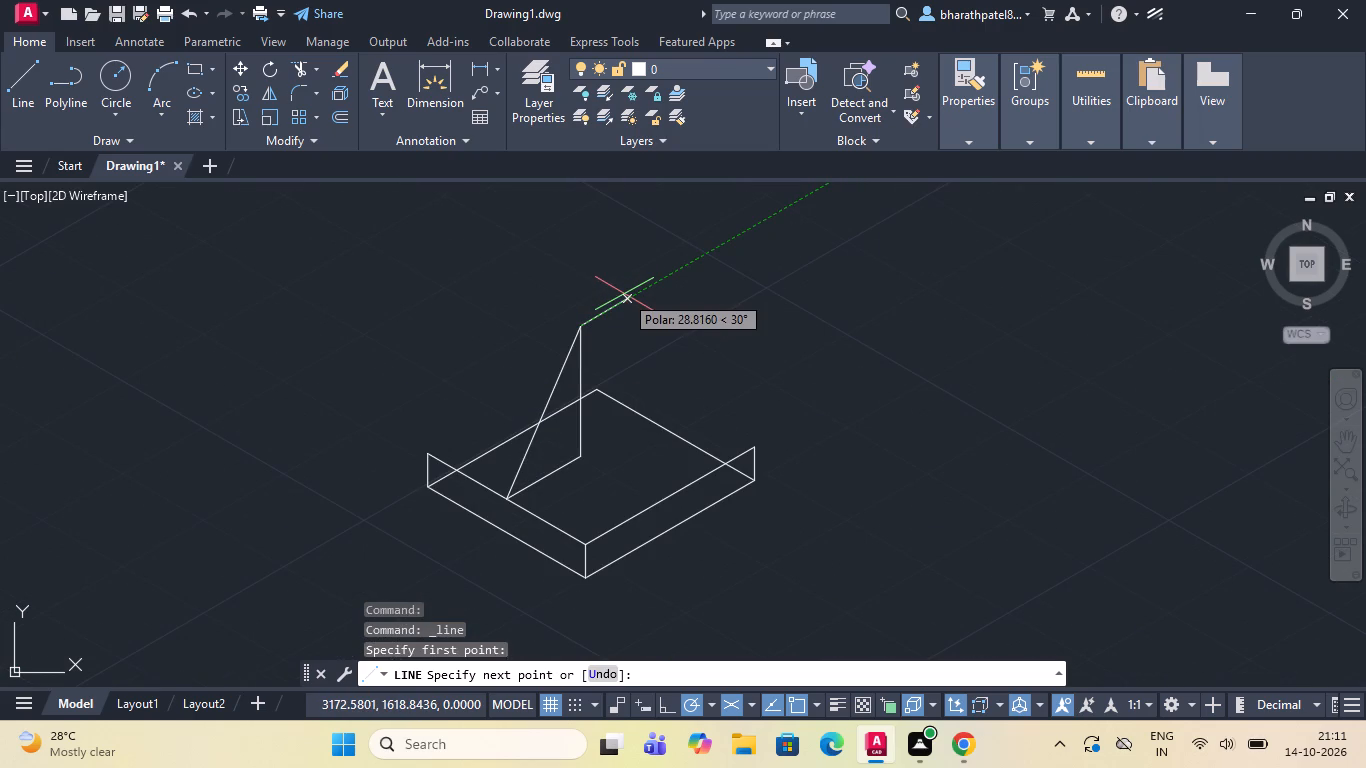
pyautogui.write('35')
pyautogui.press('Return')
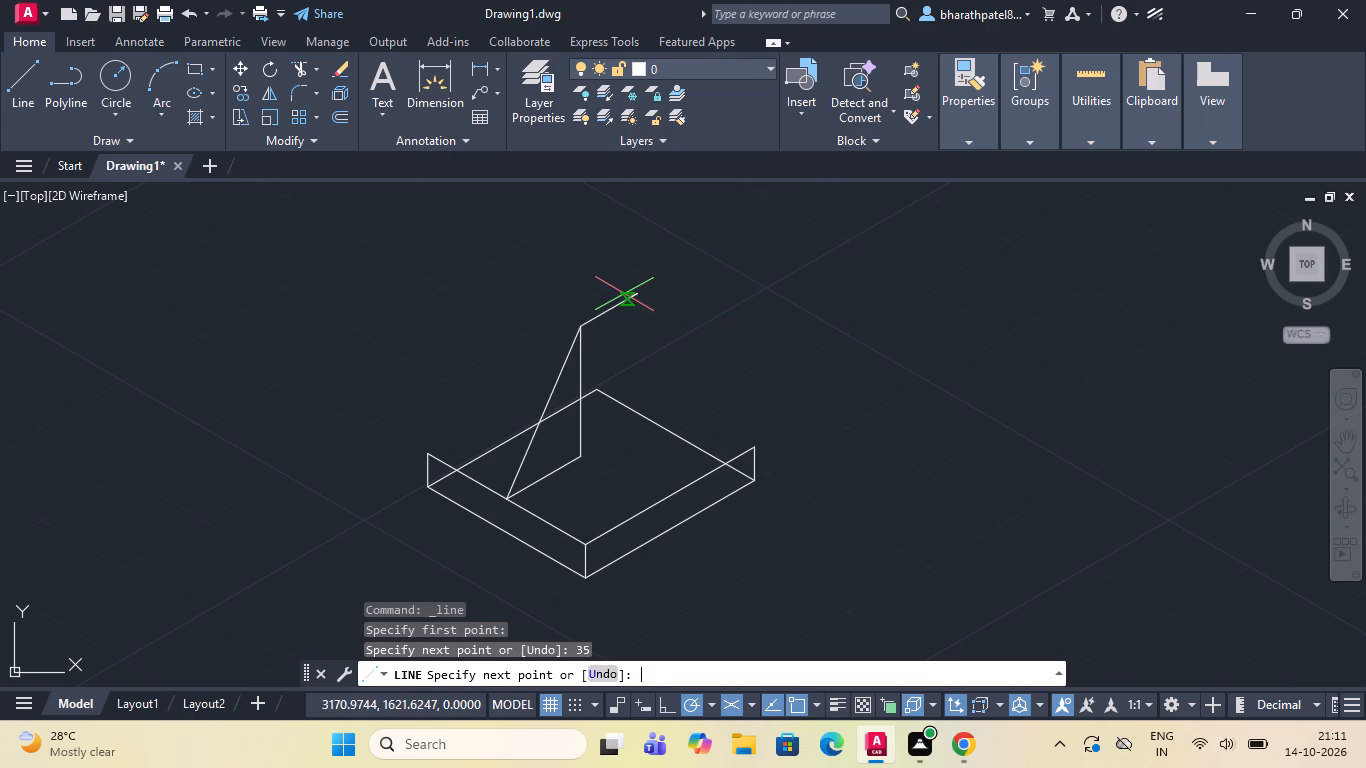
pyautogui.press('Escape')
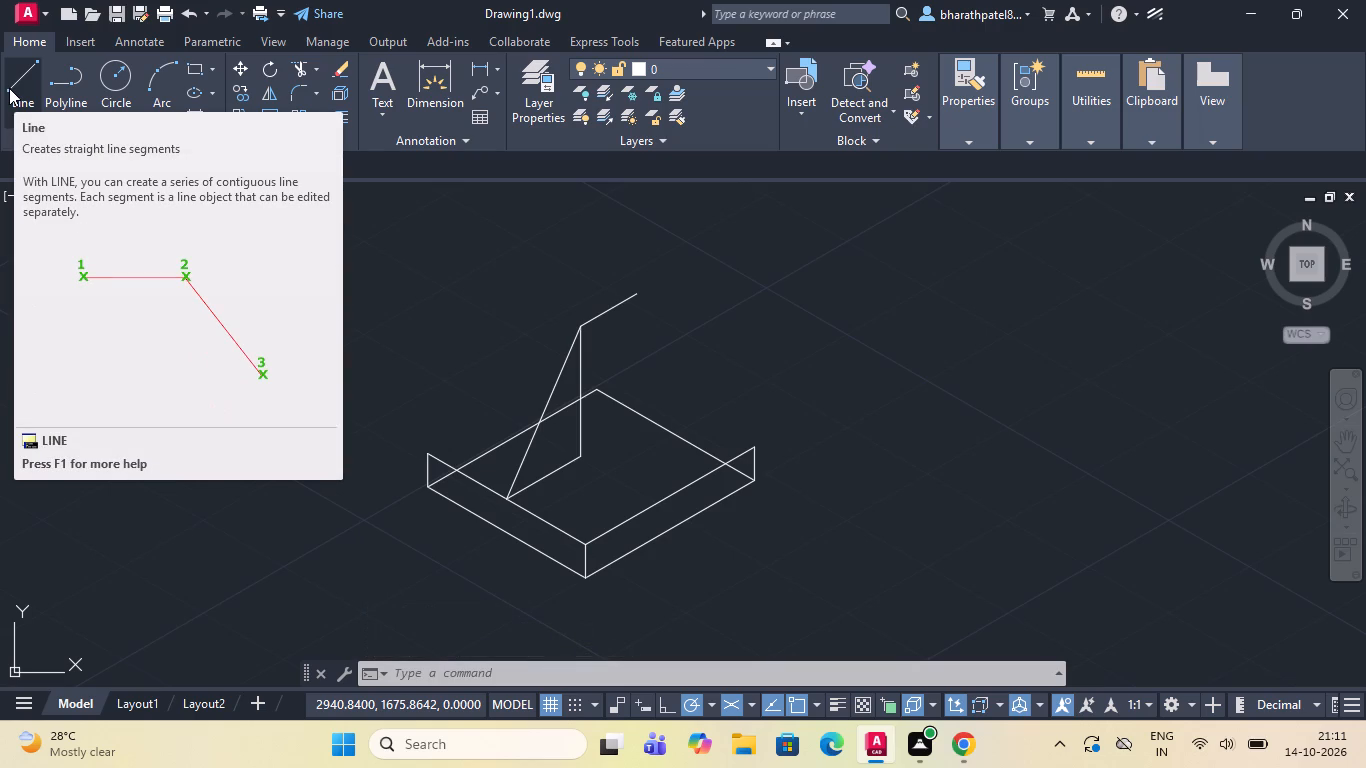
# Draw a 35-unit line at 30° from the bottom end of the triangle's 70-unit vertical edge.
pyautogui.moveTo(10, 69); pyautogui.dragTo(42, 96)
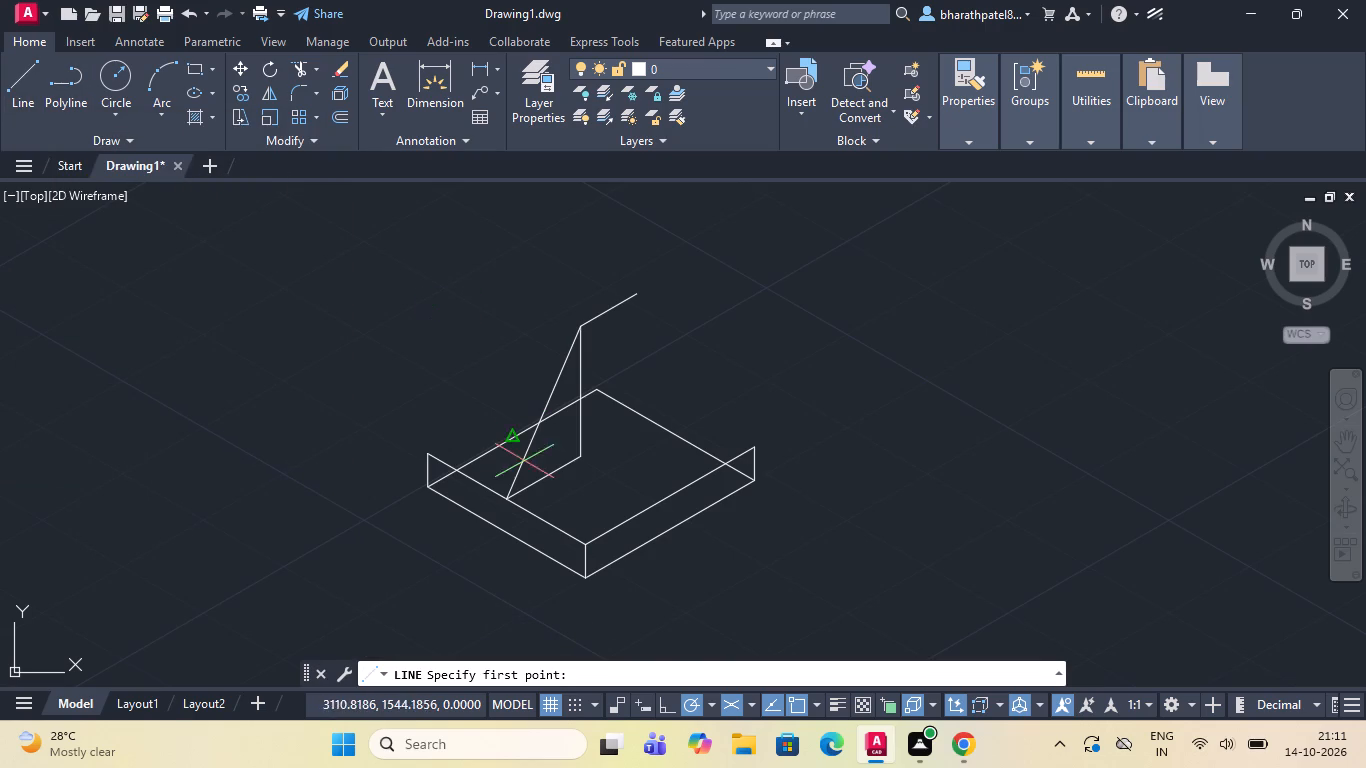
pyautogui.scroll(4, 597, 443)
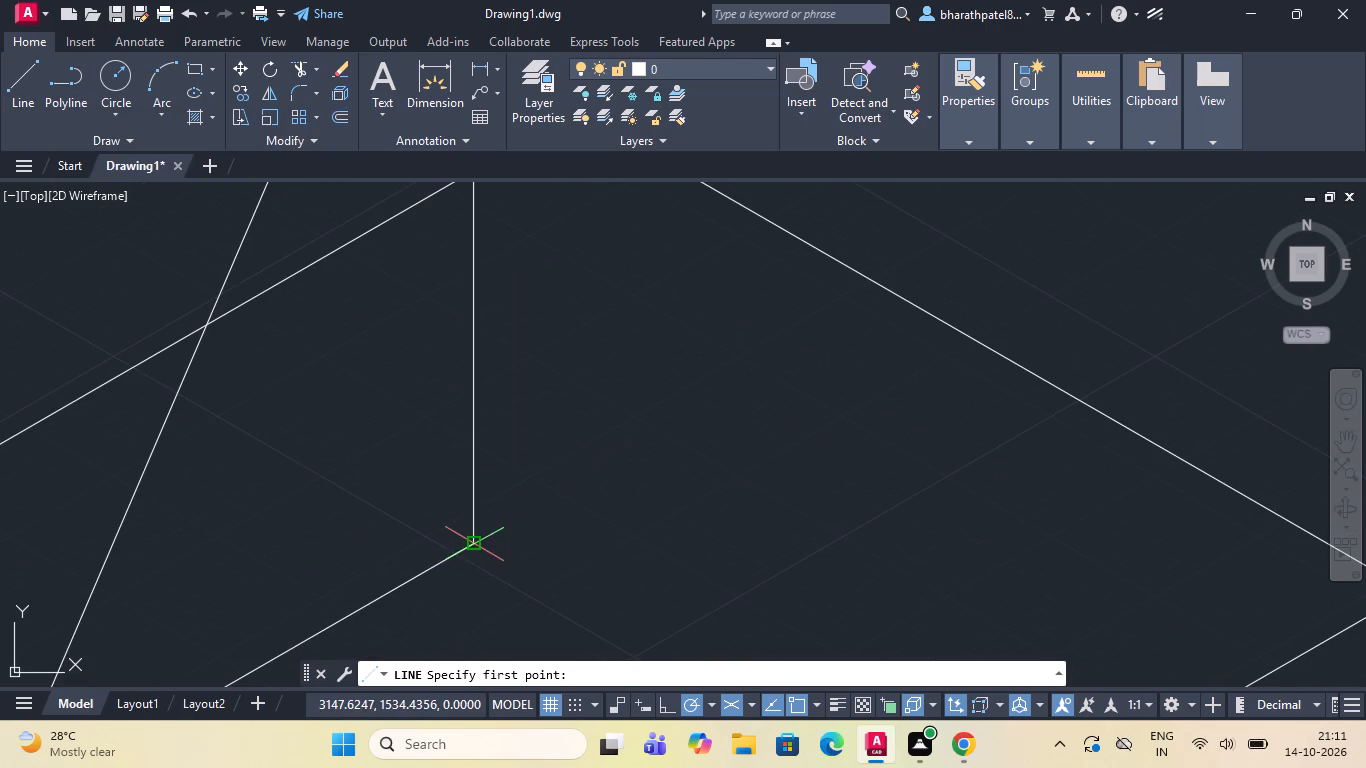
pyautogui.click(478, 540)
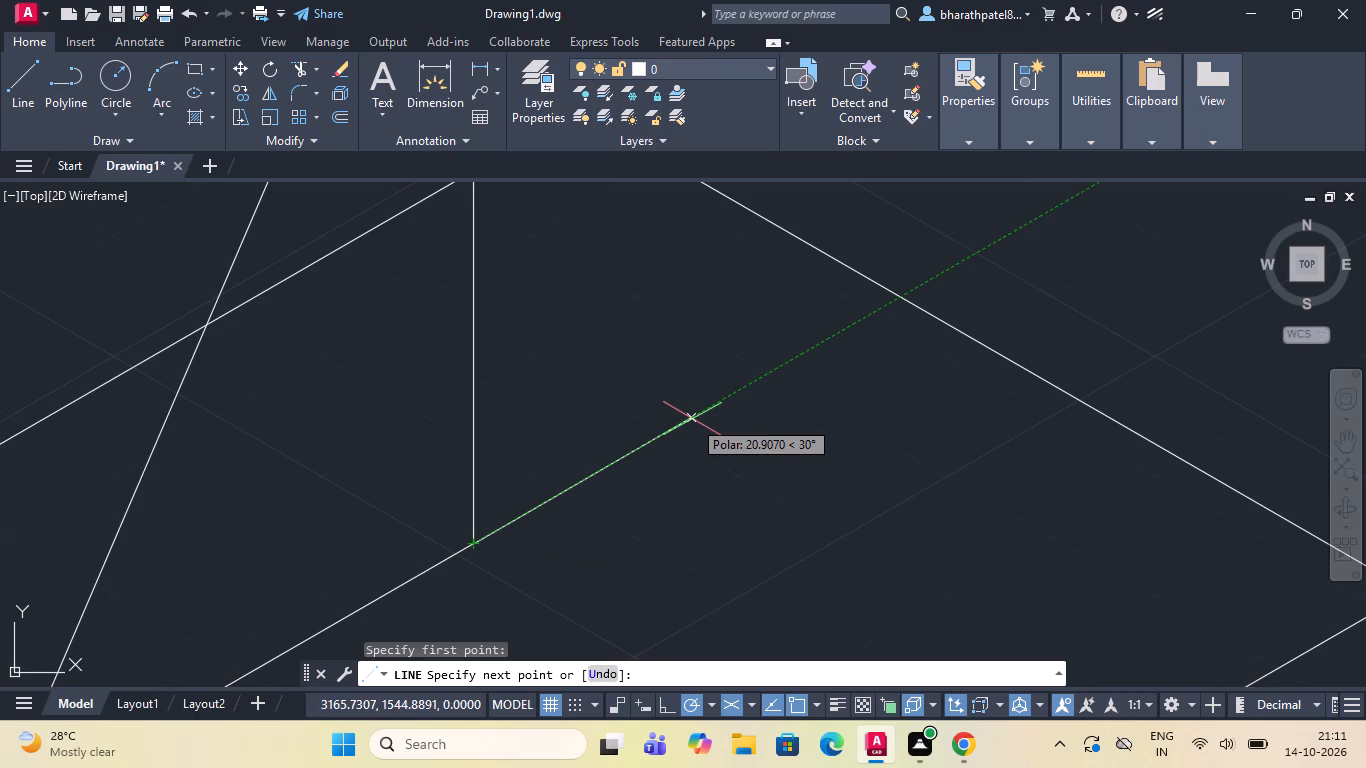
pyautogui.write('35')
pyautogui.press('Return')
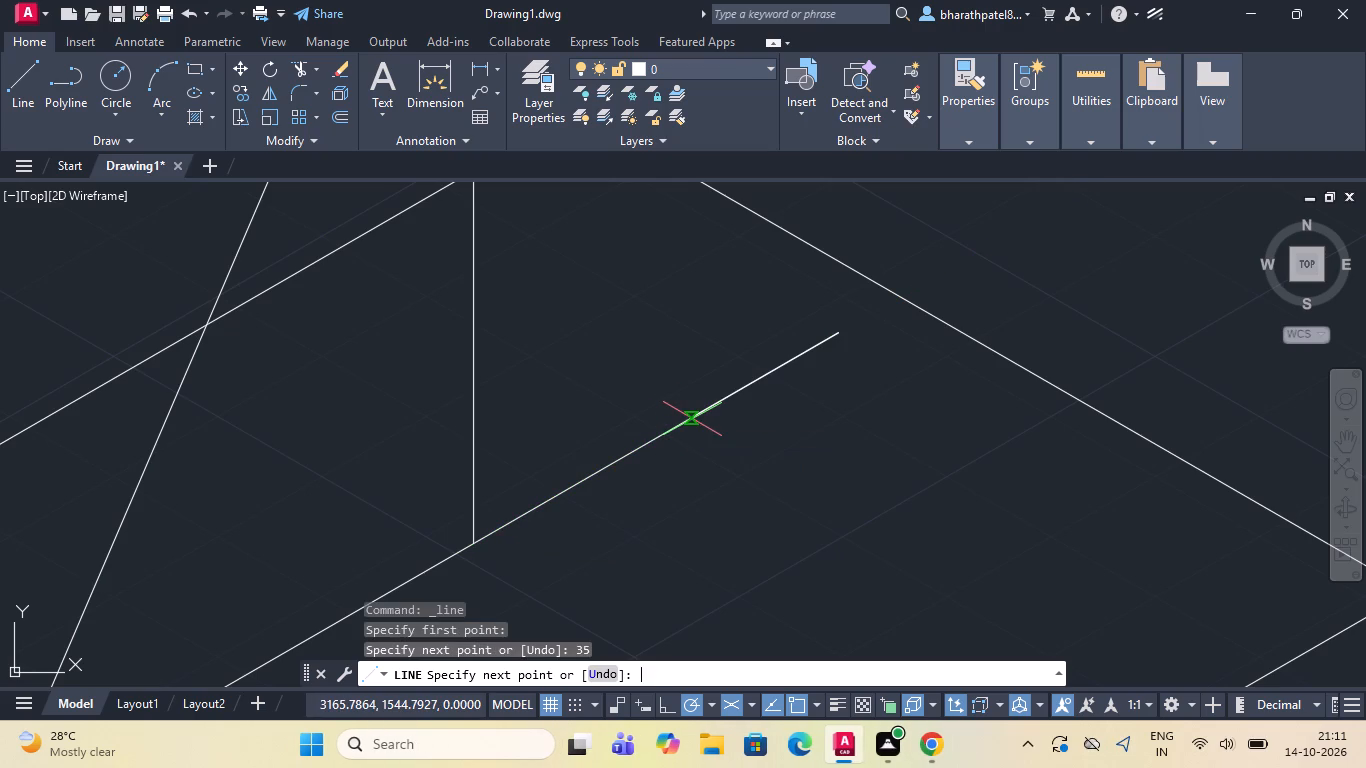
pyautogui.press('Escape')
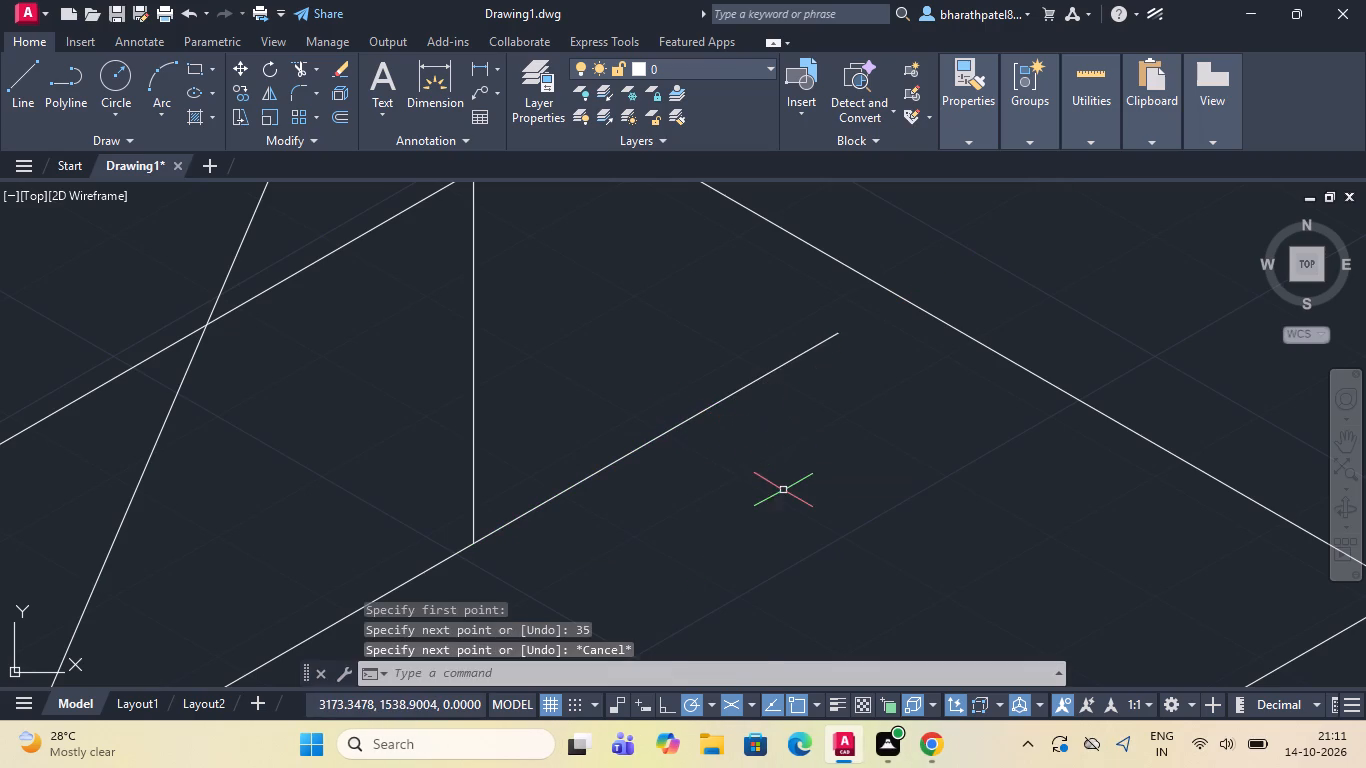
# Draw an isocircle of radius 24 with the Ellipse command, centred on the free end of the upper 35-unit line.
pyautogui.scroll(-3, 783, 492)
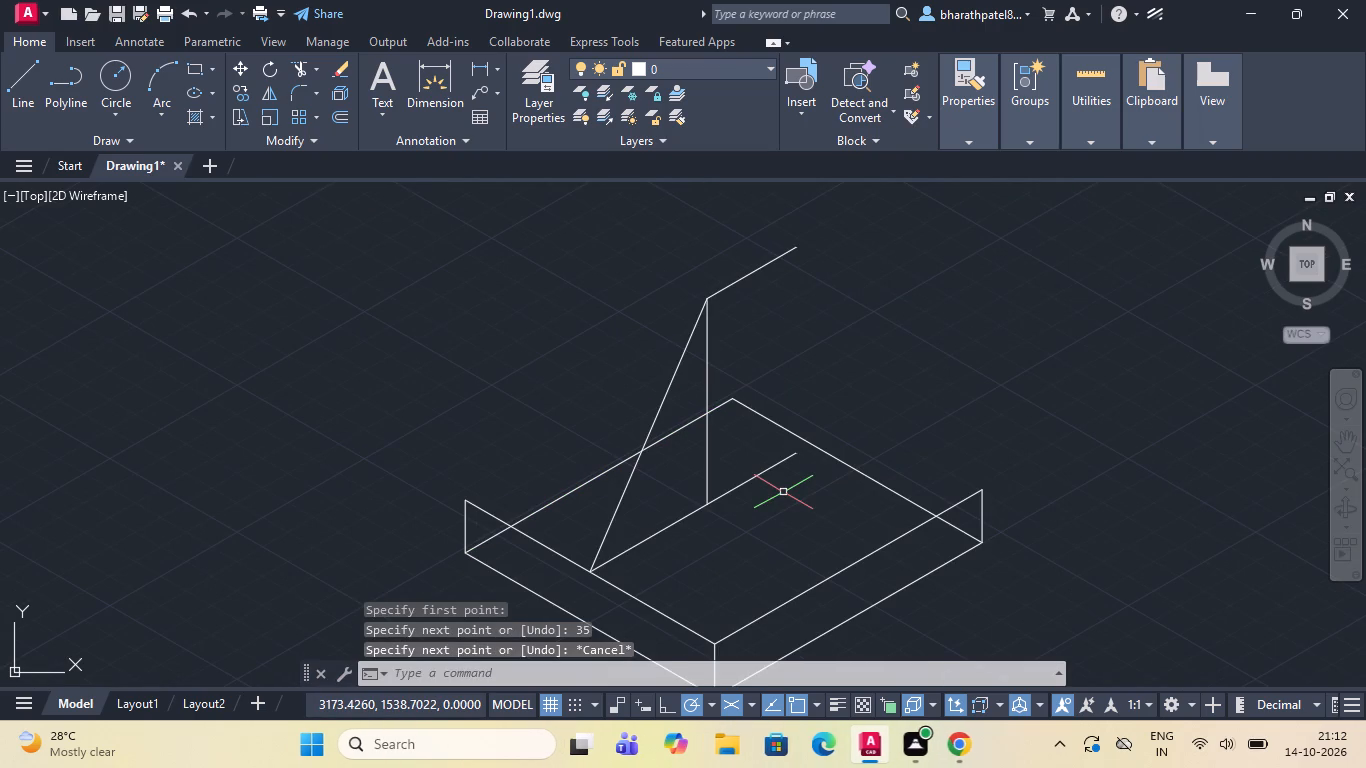
pyautogui.scroll(-1, 181, 230)
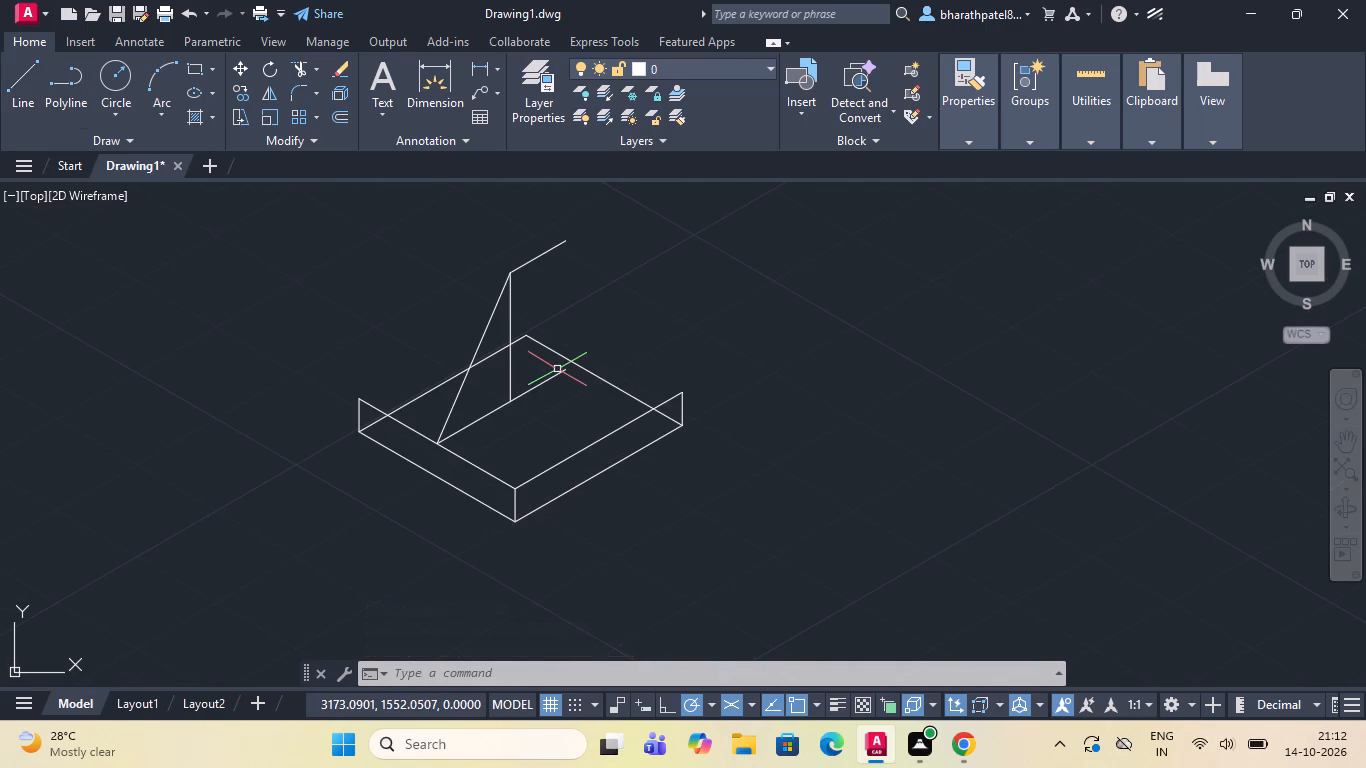
pyautogui.write('ell')
pyautogui.press('Return')
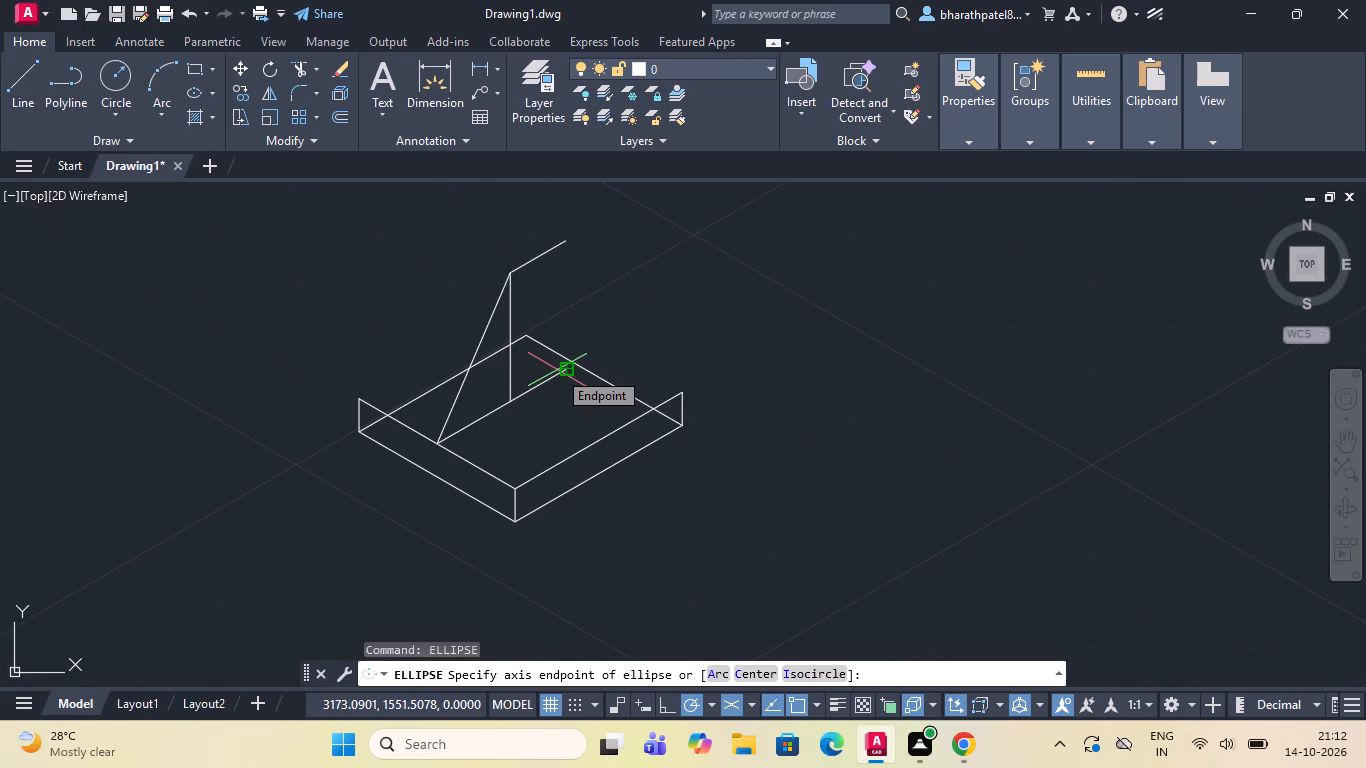
pyautogui.click(815, 669)
pyautogui.scroll(-2, 592, 322)
pyautogui.scroll(3, 577, 270)
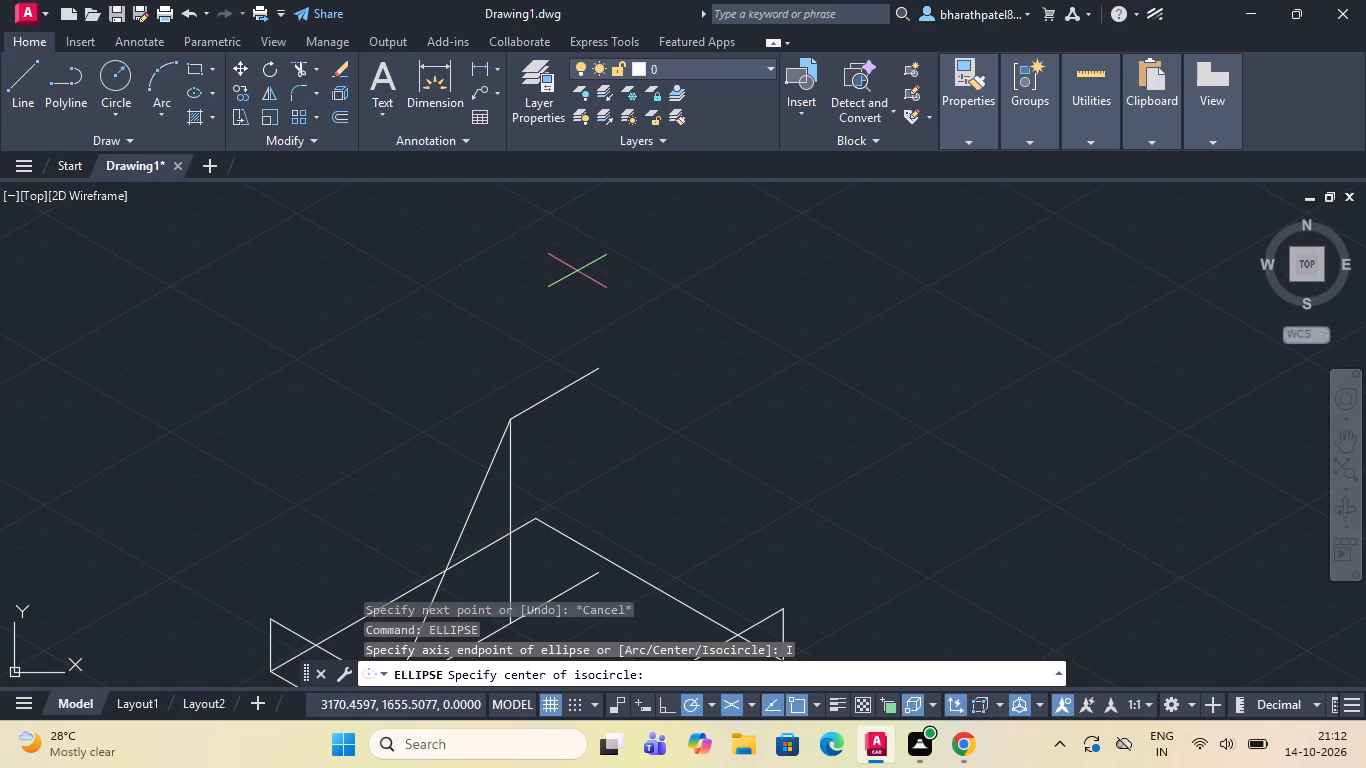
pyautogui.click(599, 366)
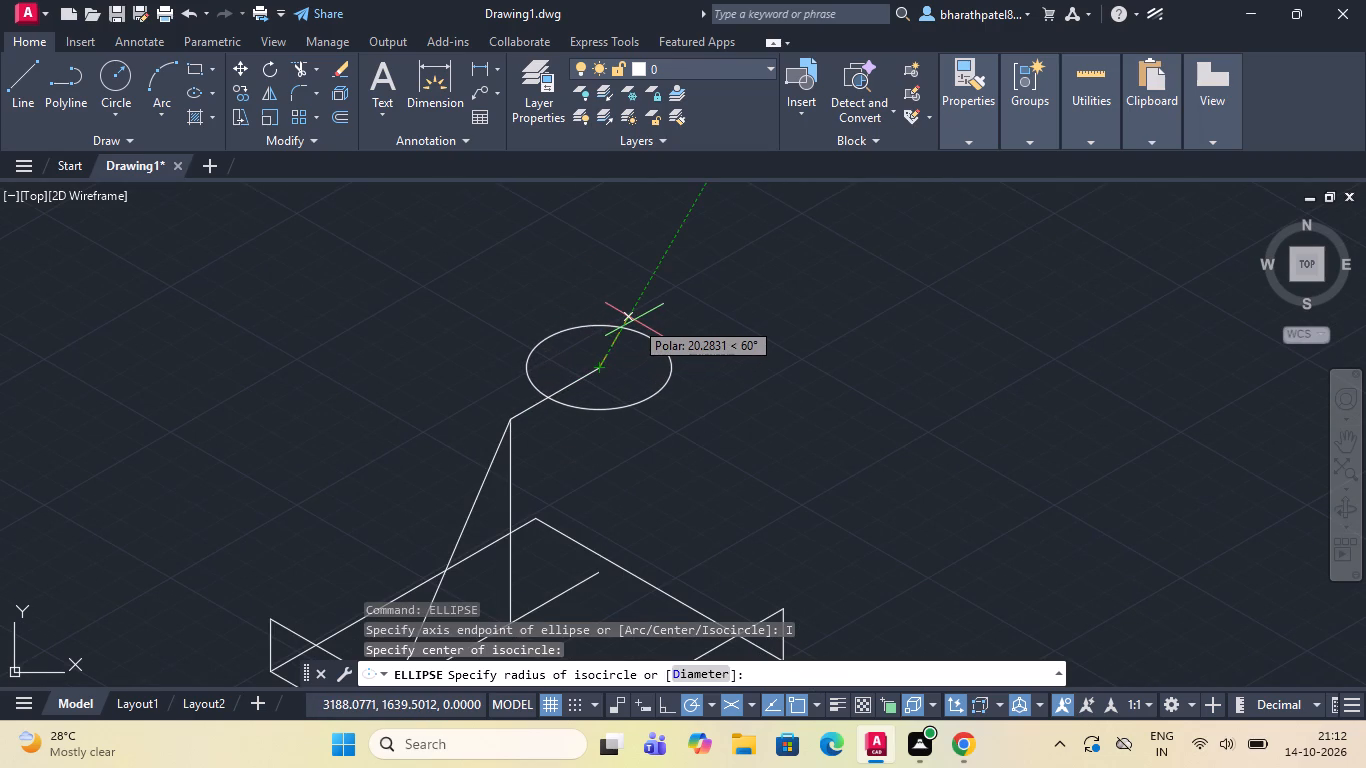
pyautogui.write('24')
pyautogui.press('Return')
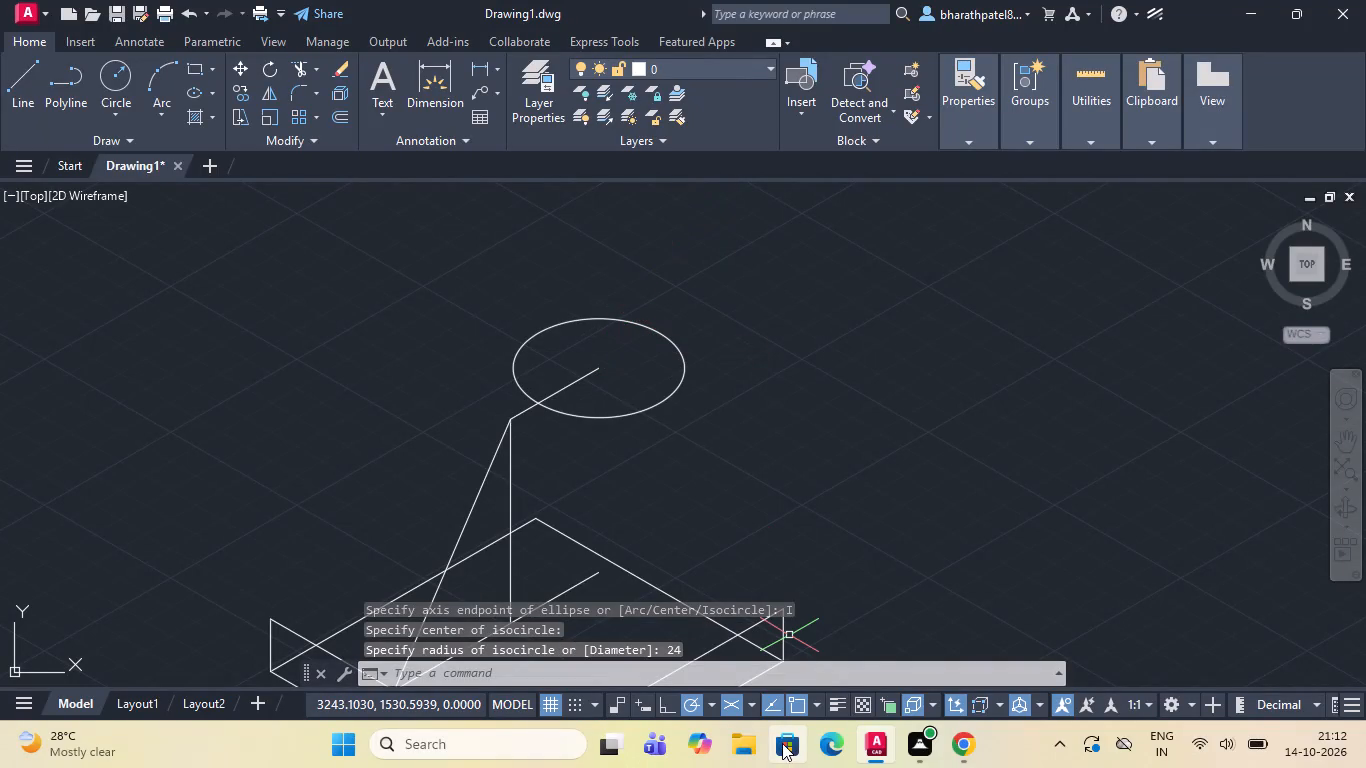
# Draw a concentric isocircle of diameter 24 at the centre of the radius-24 isocircle.
pyautogui.press('space')
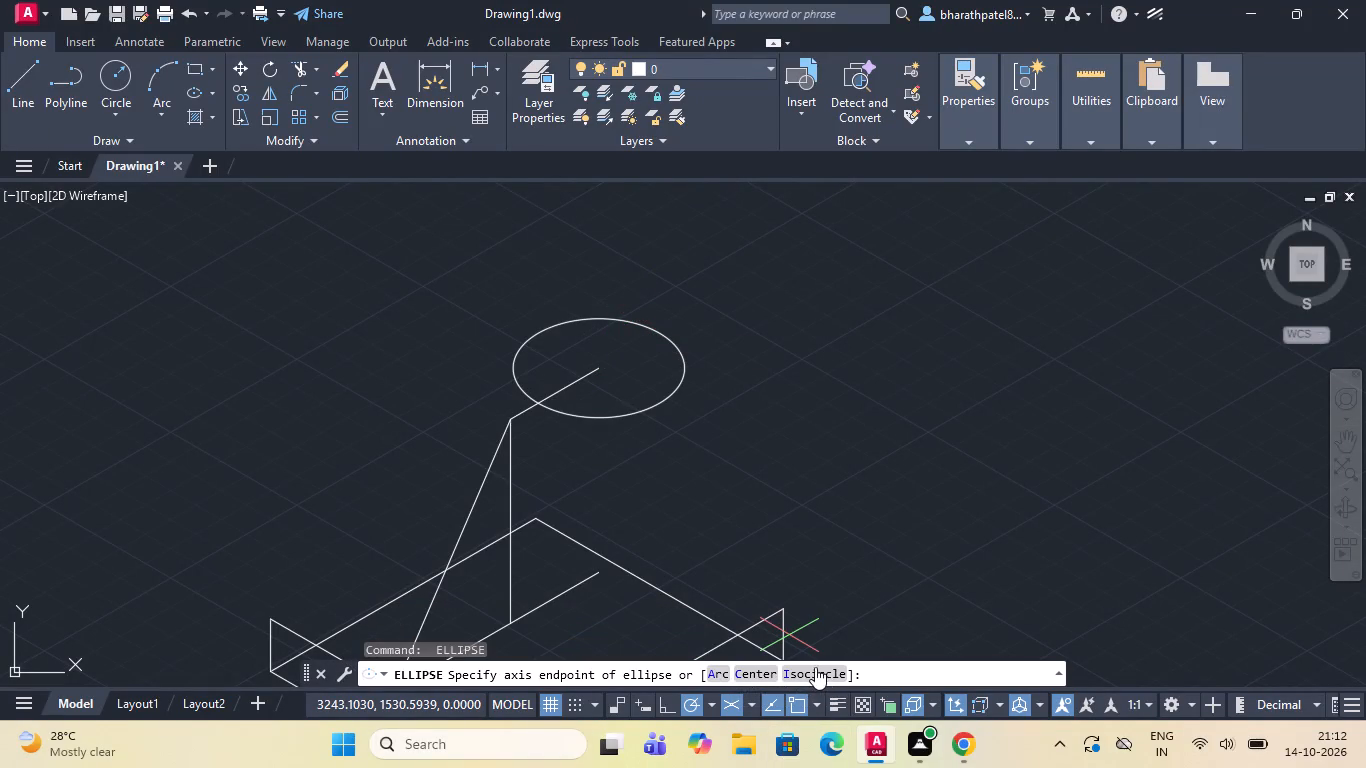
pyautogui.click(811, 667)
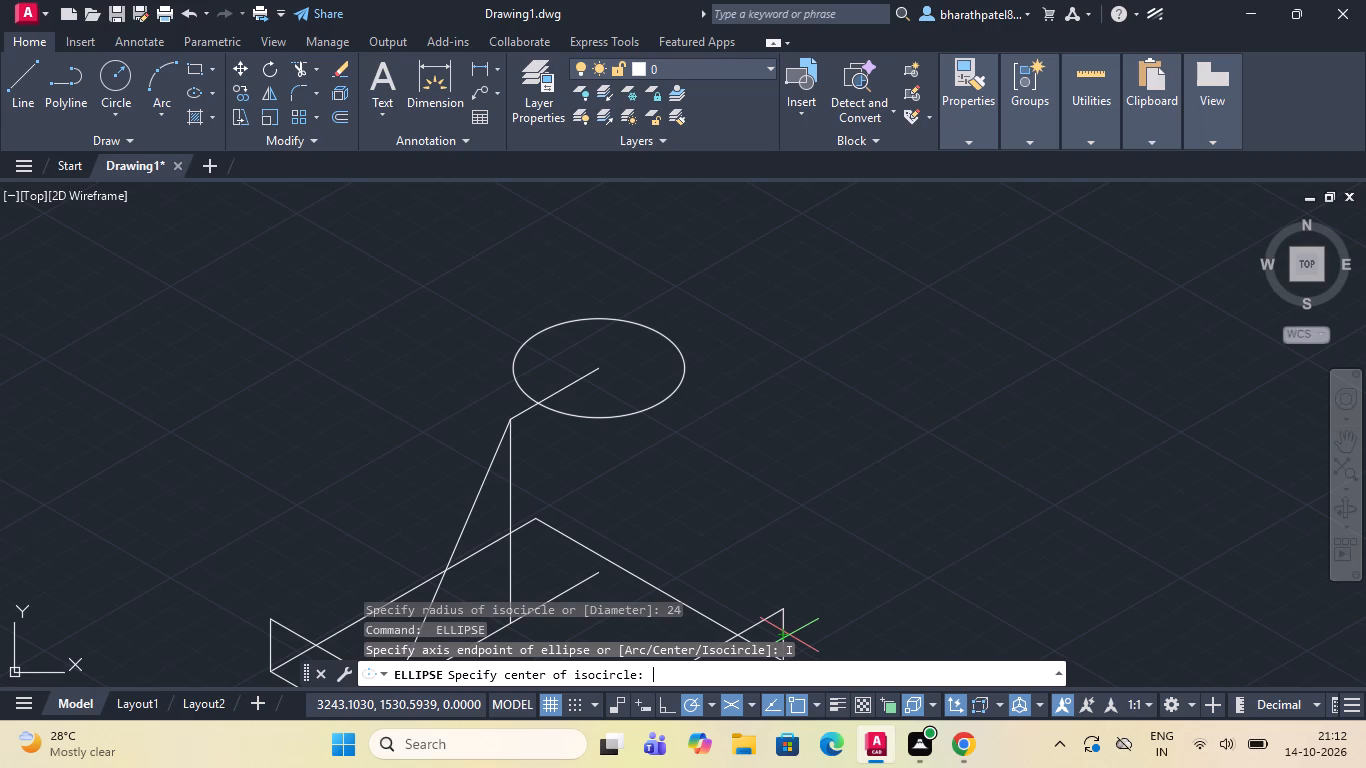
pyautogui.click(594, 364)
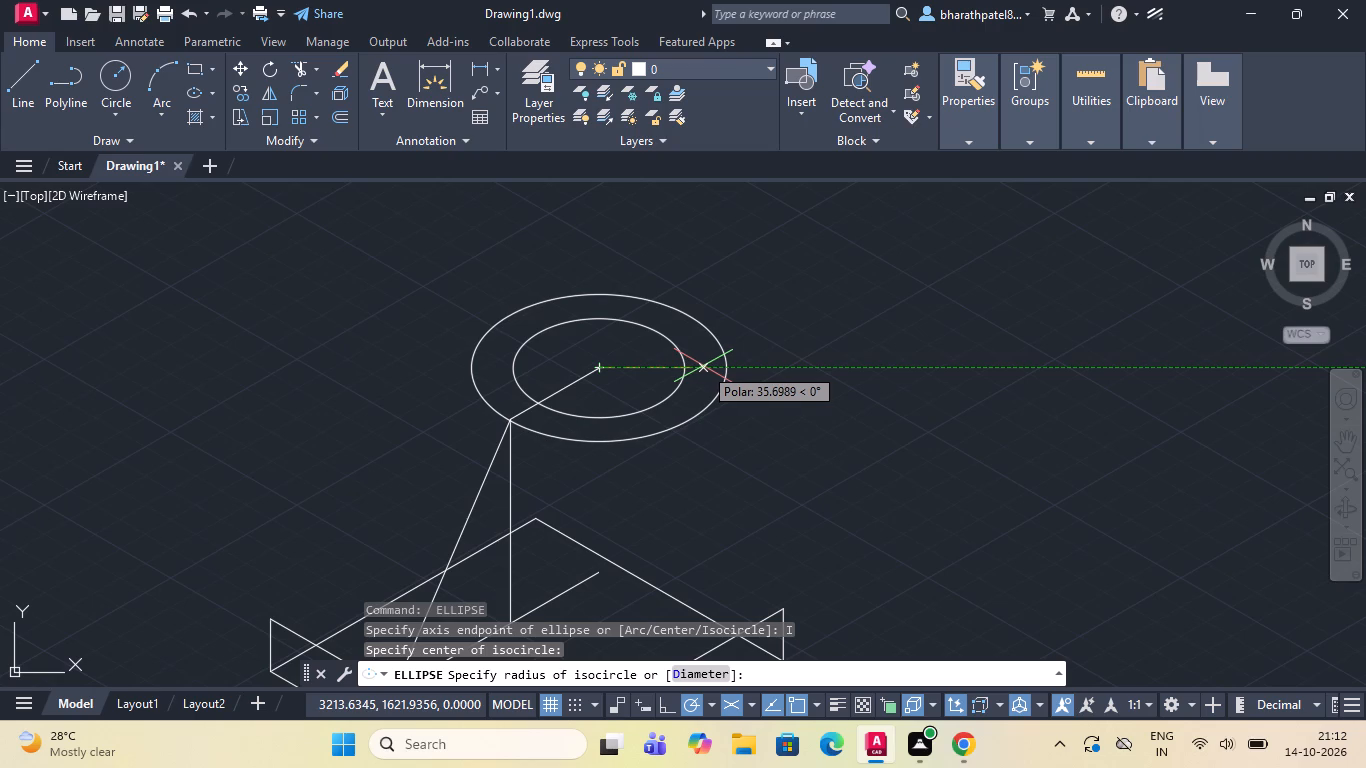
pyautogui.click(692, 668)
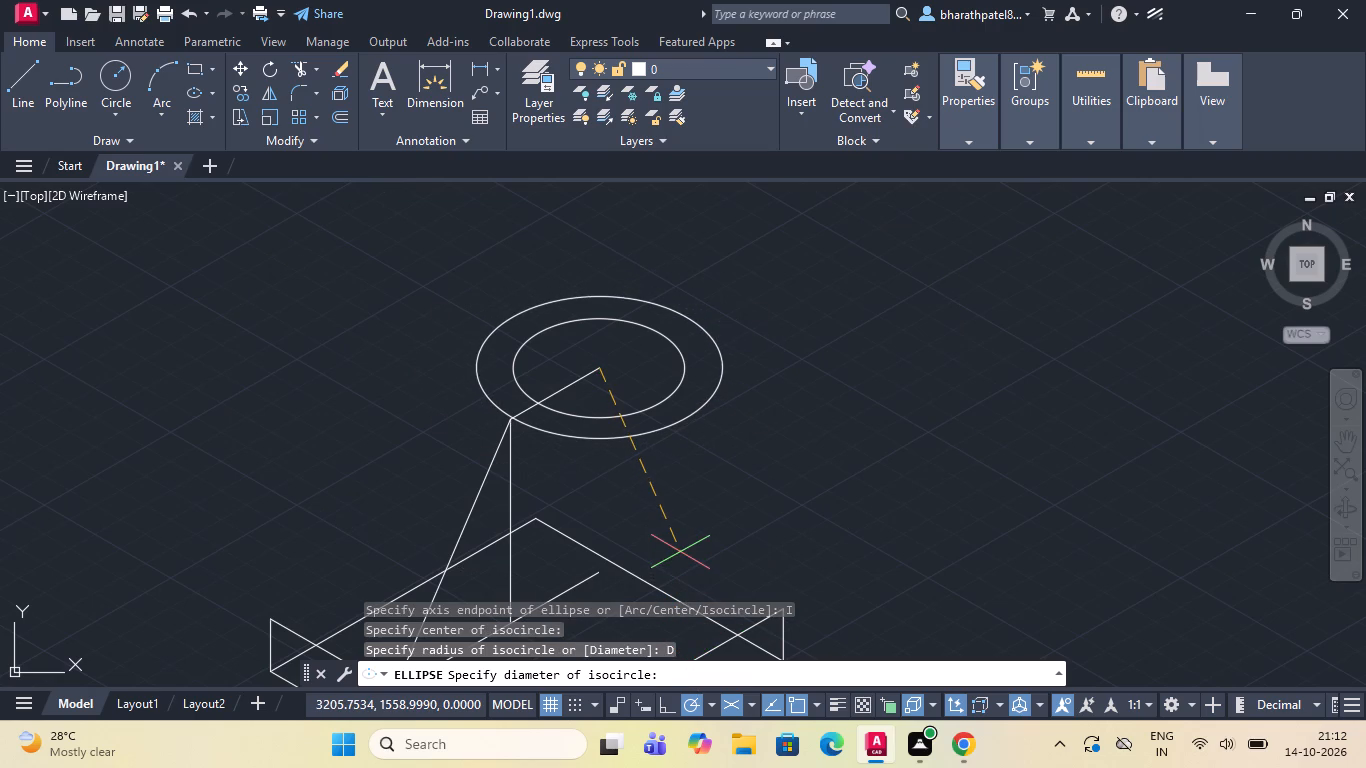
pyautogui.write('24')
pyautogui.press('Return')
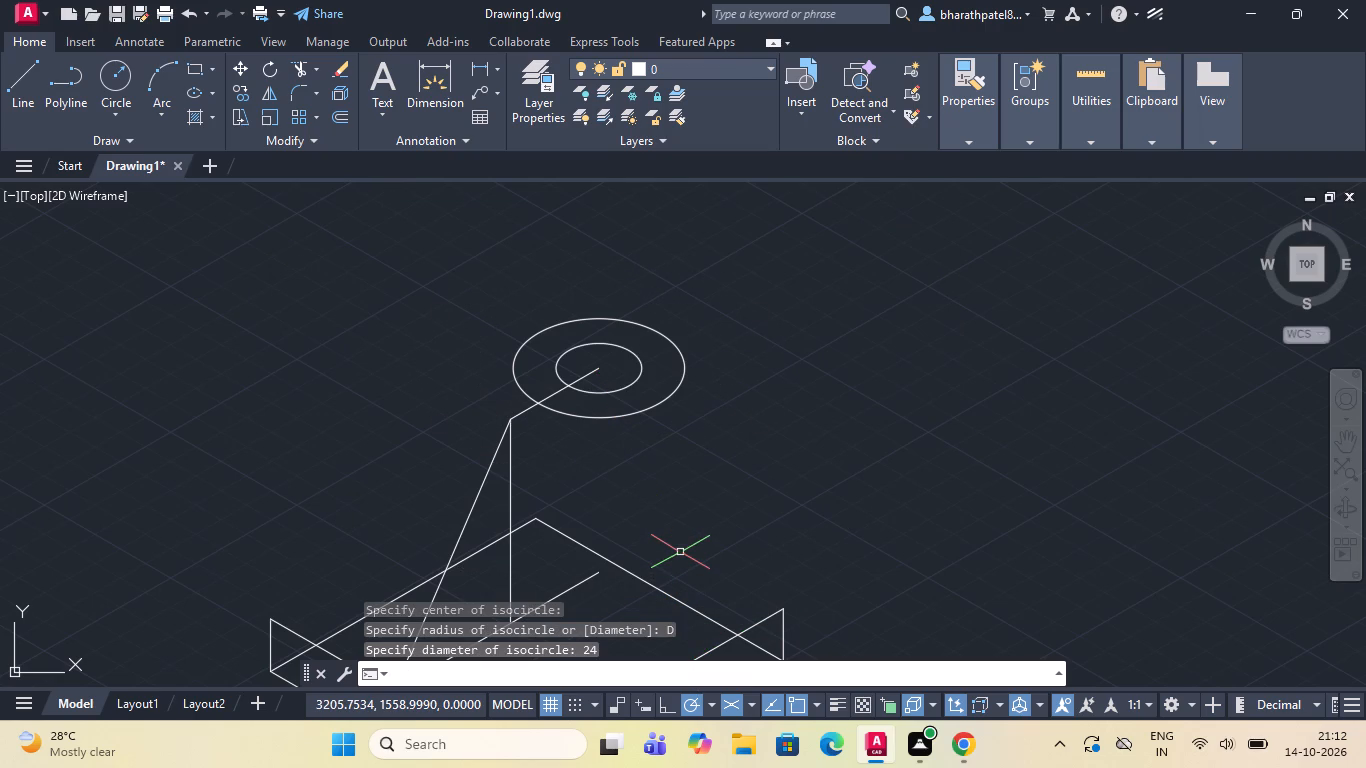
# Draw a 15-unit vertical line down from the isocircles' centre, ending in a short horizontal segment about 4 units long.
pyautogui.scroll(-4, 669, 479)
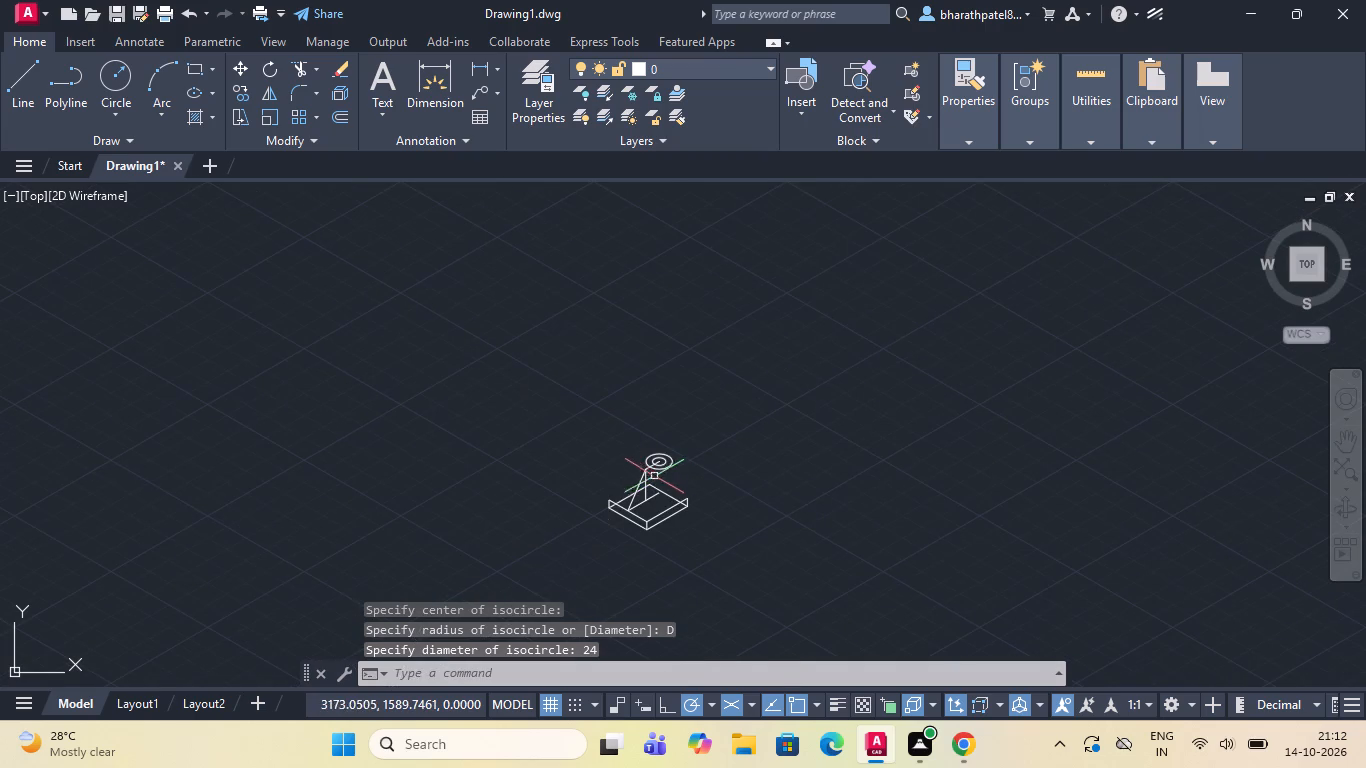
pyautogui.scroll(3, 646, 467)
pyautogui.scroll(-1, 646, 467)
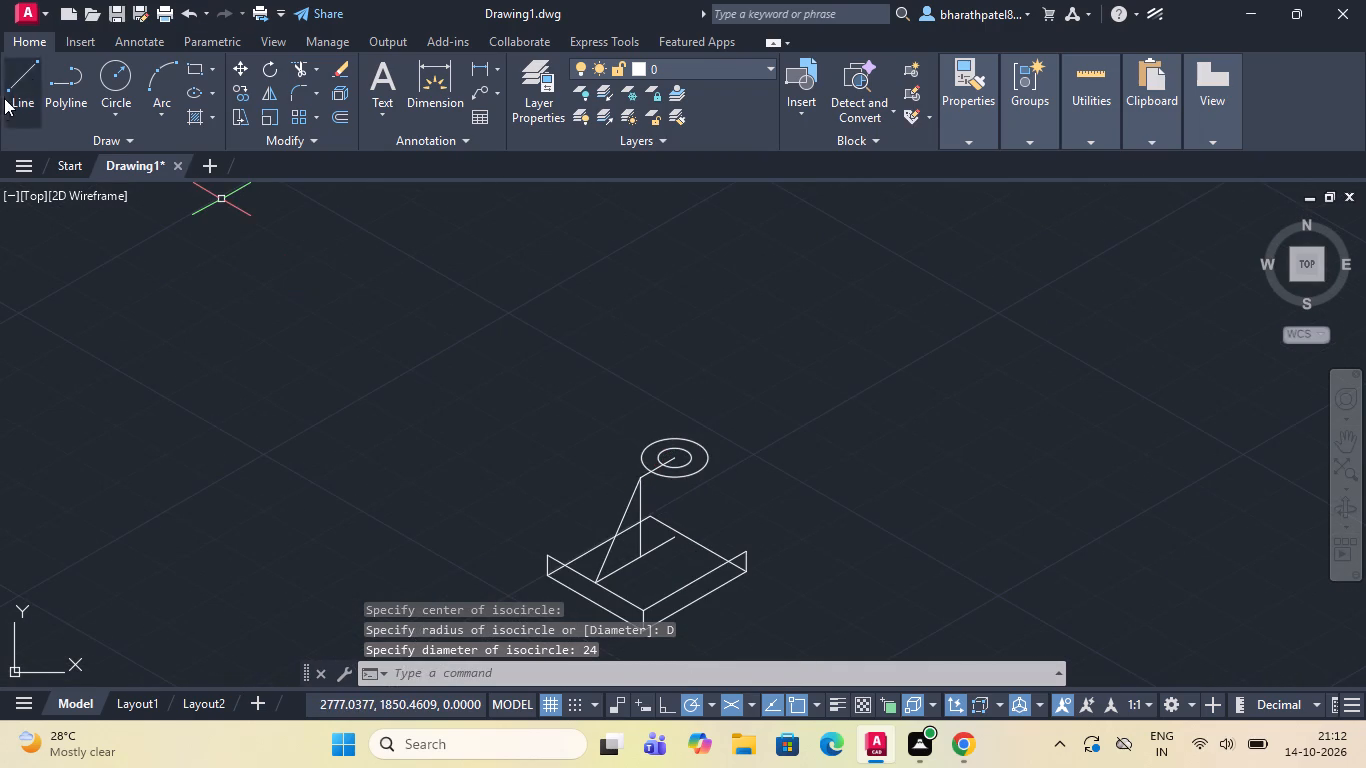
pyautogui.click(11, 82)
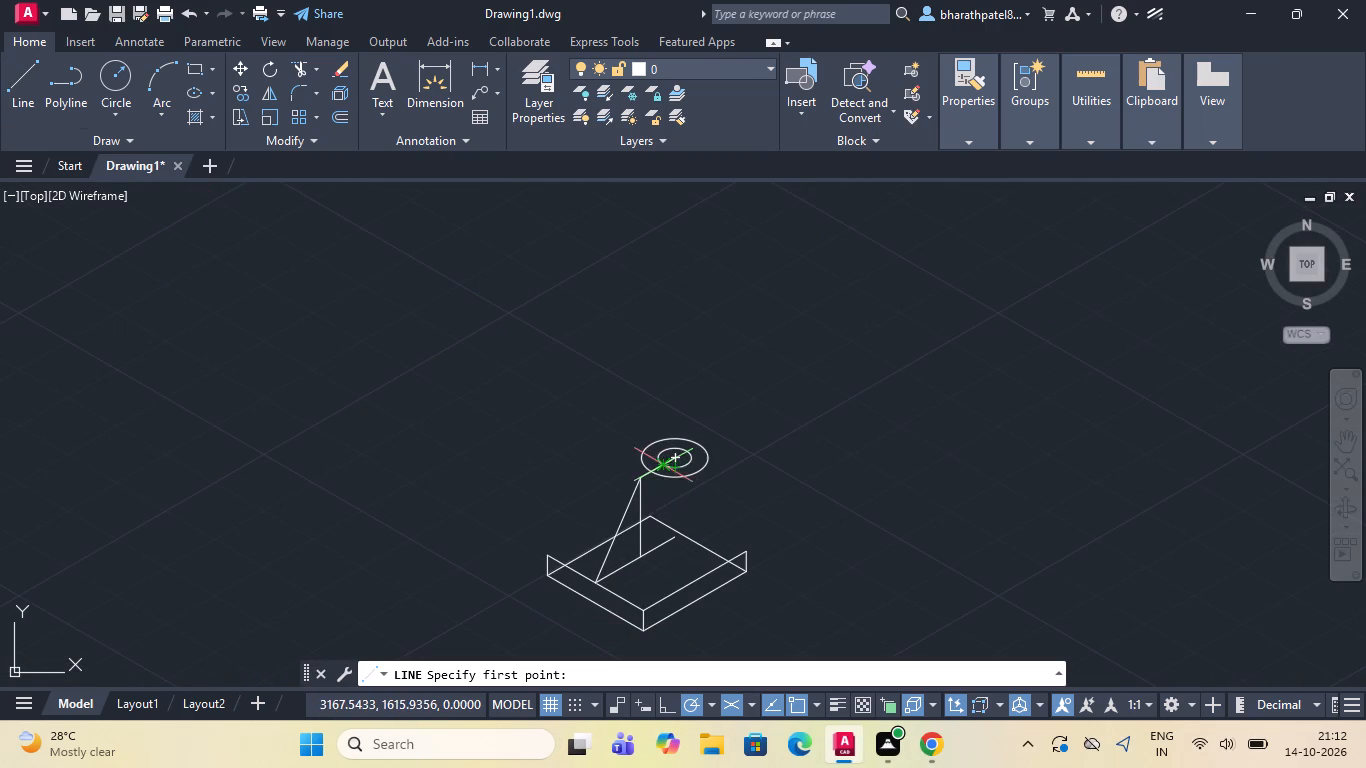
pyautogui.scroll(4, 674, 459)
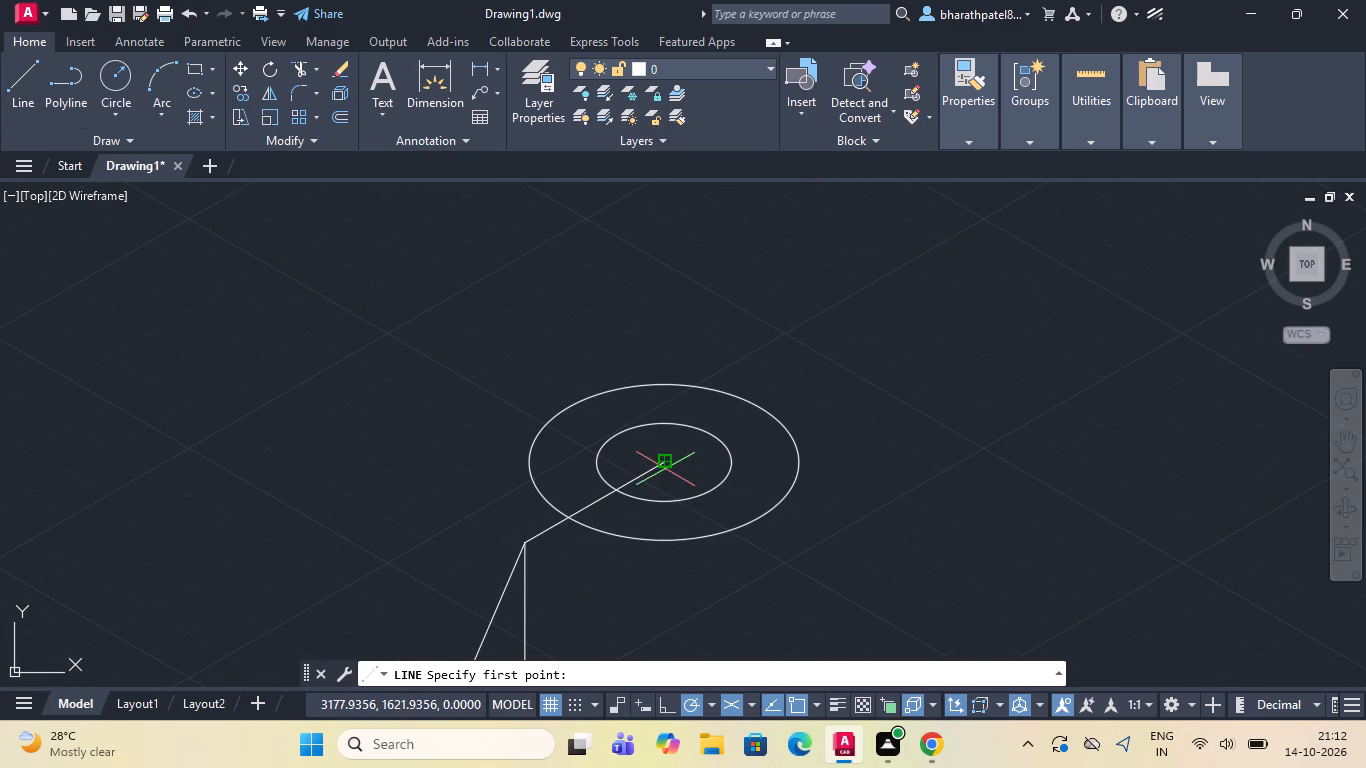
pyautogui.click(664, 460)
pyautogui.scroll(-4, 664, 460)
pyautogui.scroll(1, 669, 487)
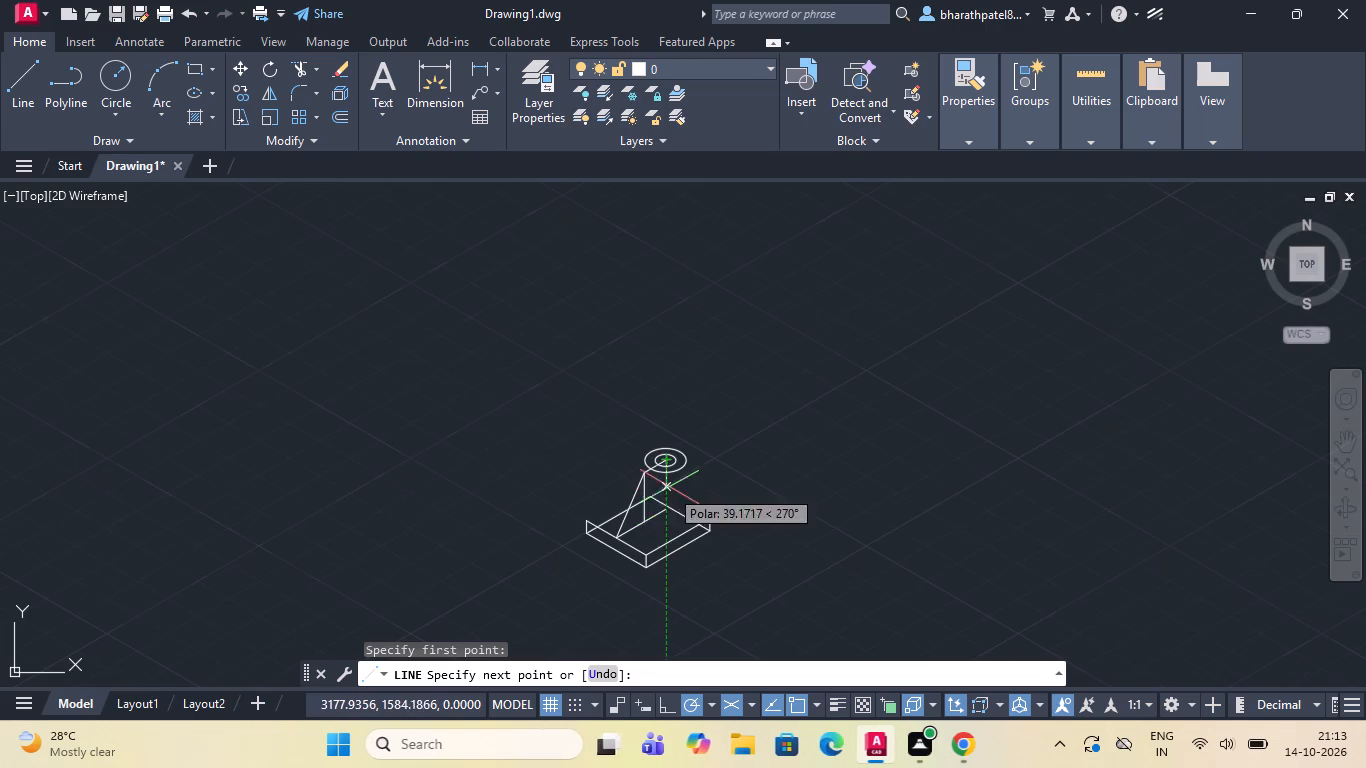
pyautogui.scroll(1, 669, 487)
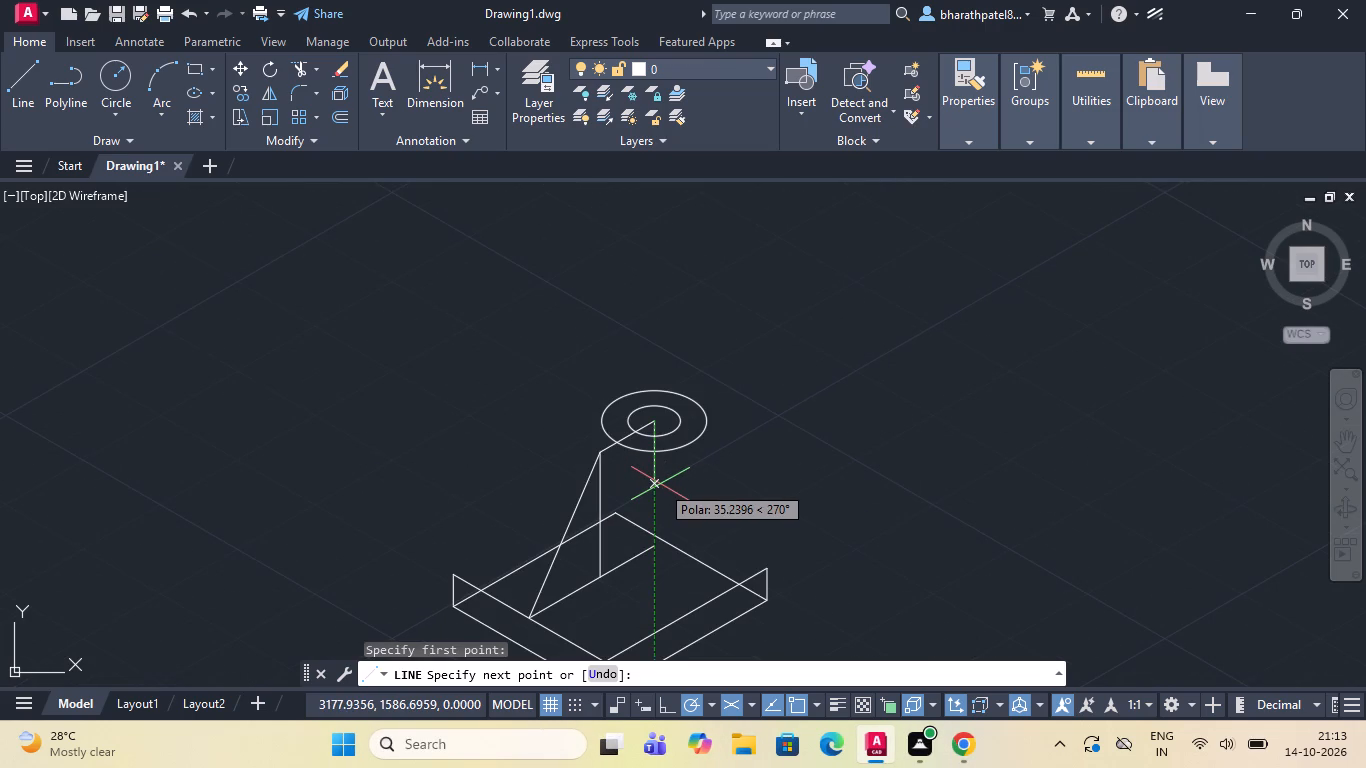
pyautogui.write('15')
pyautogui.press('Return')
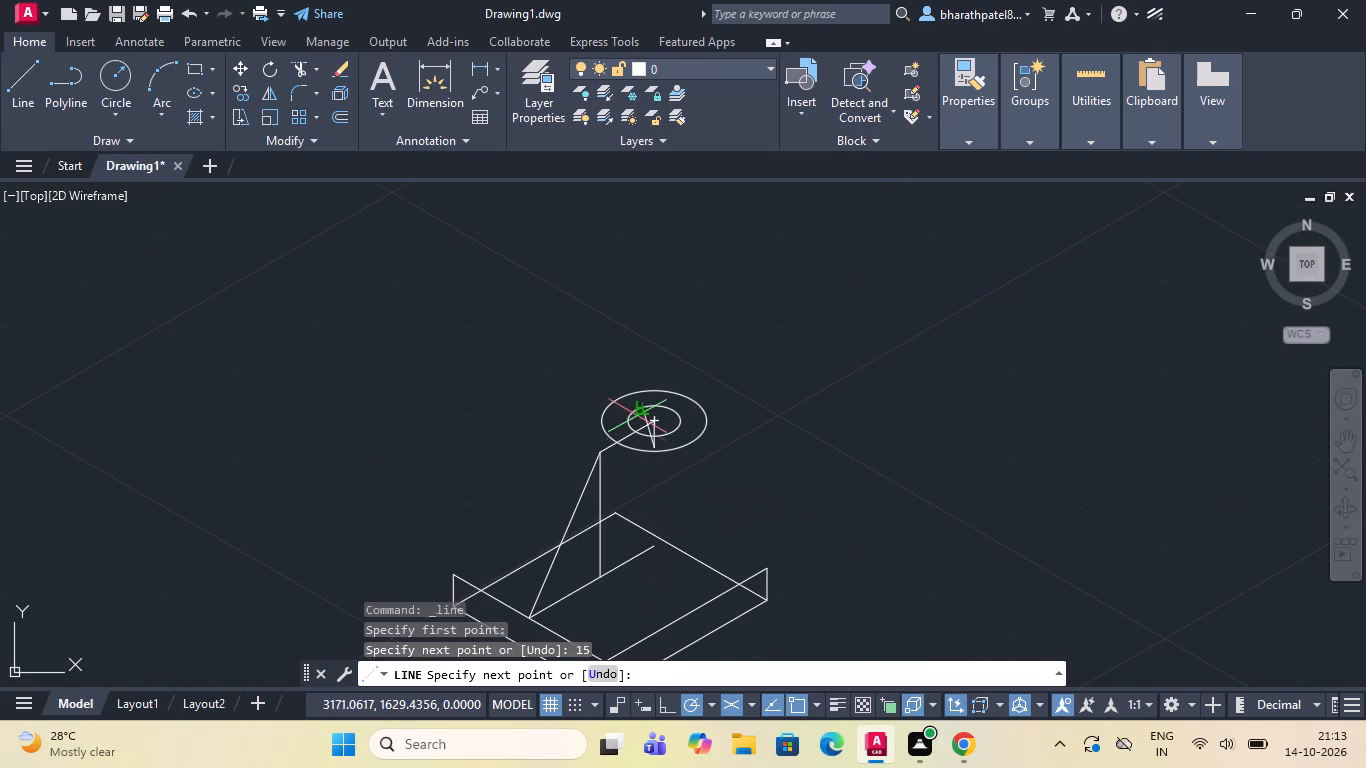
pyautogui.scroll(4, 636, 446)
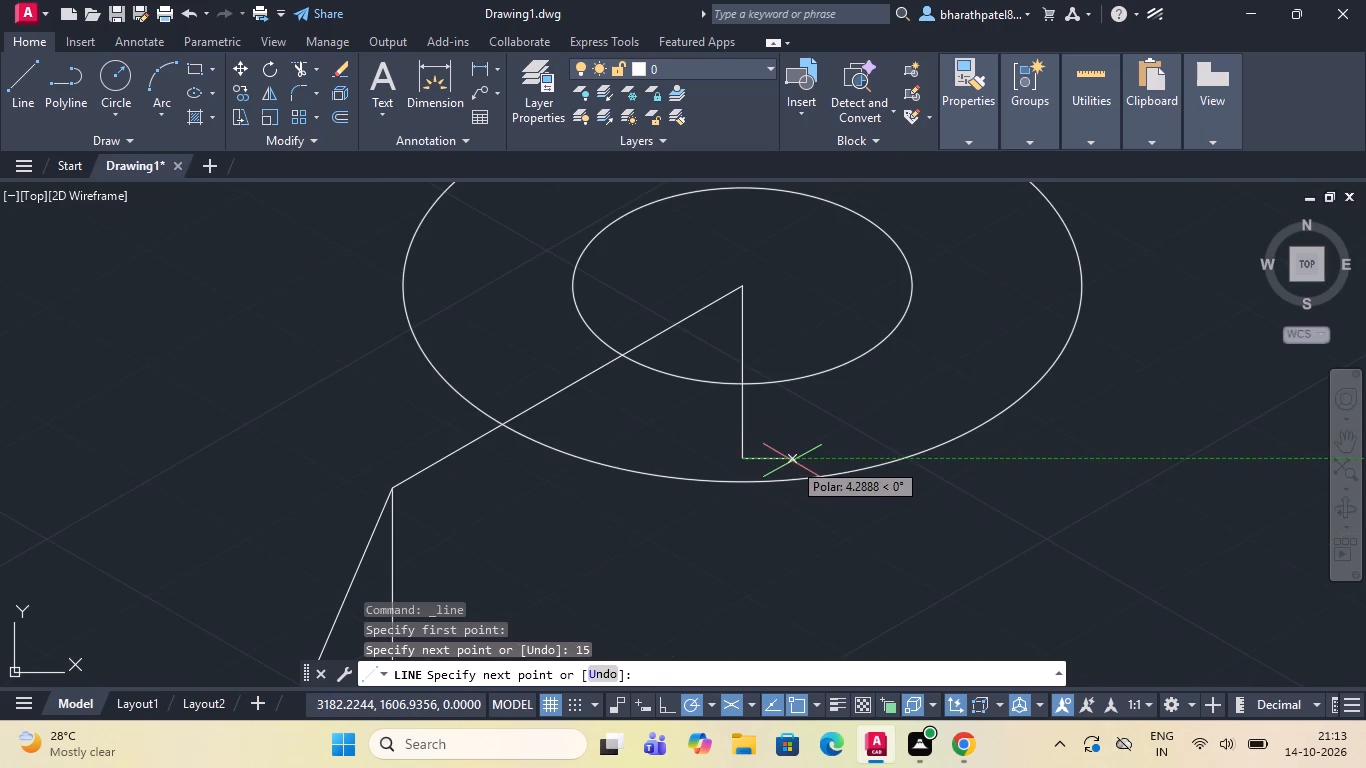
pyautogui.click(795, 458)
pyautogui.press('Escape')
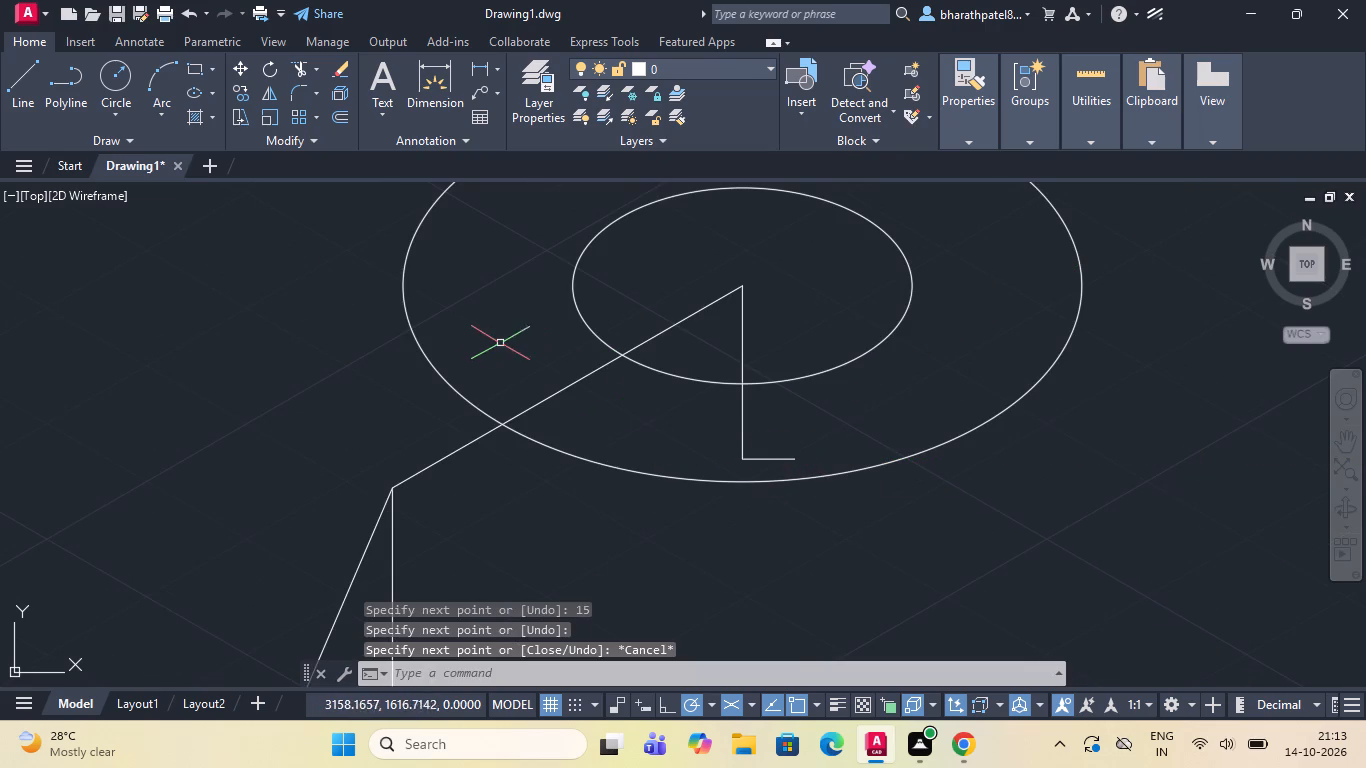
# Draw a 70-unit vertical line down from the isocircles' centre to the end of the lower 35-unit line.
pyautogui.click(26, 73)
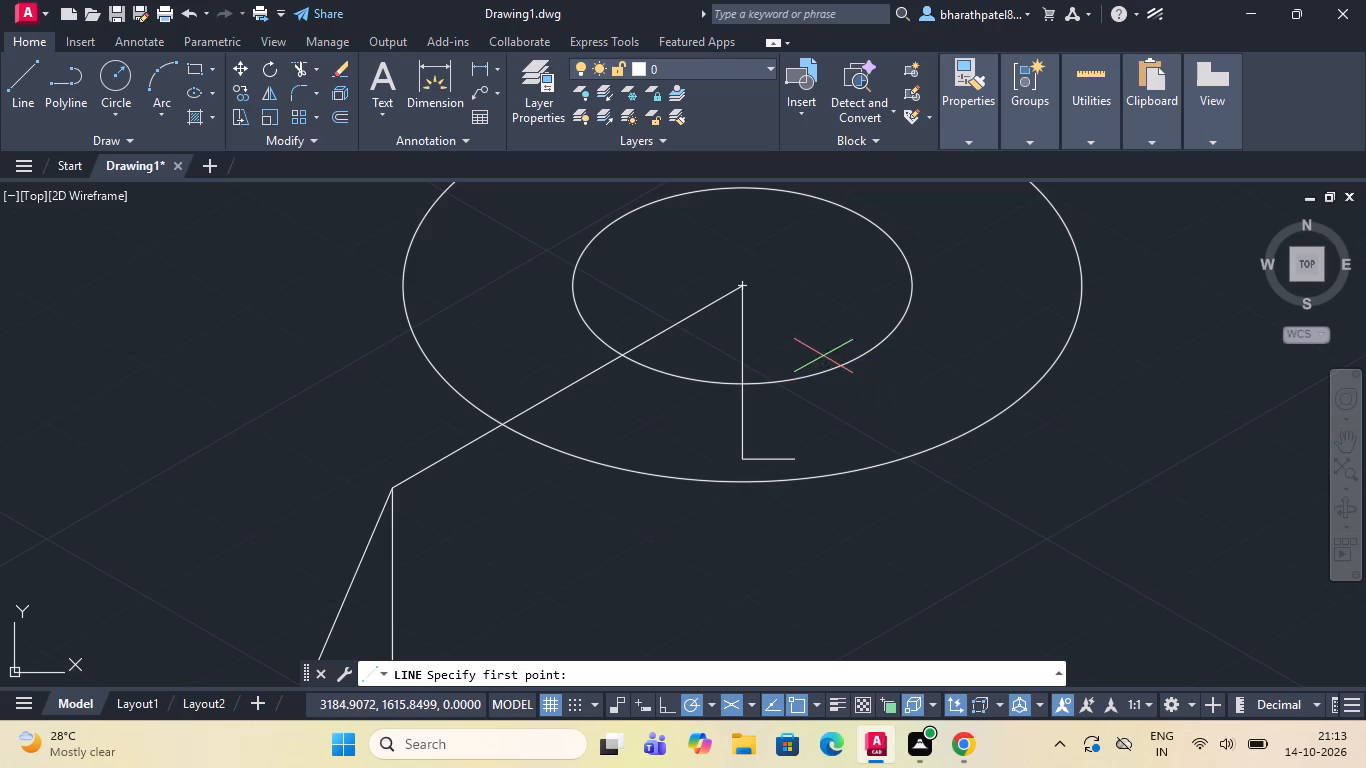
pyautogui.click(741, 286)
pyautogui.scroll(-3, 741, 286)
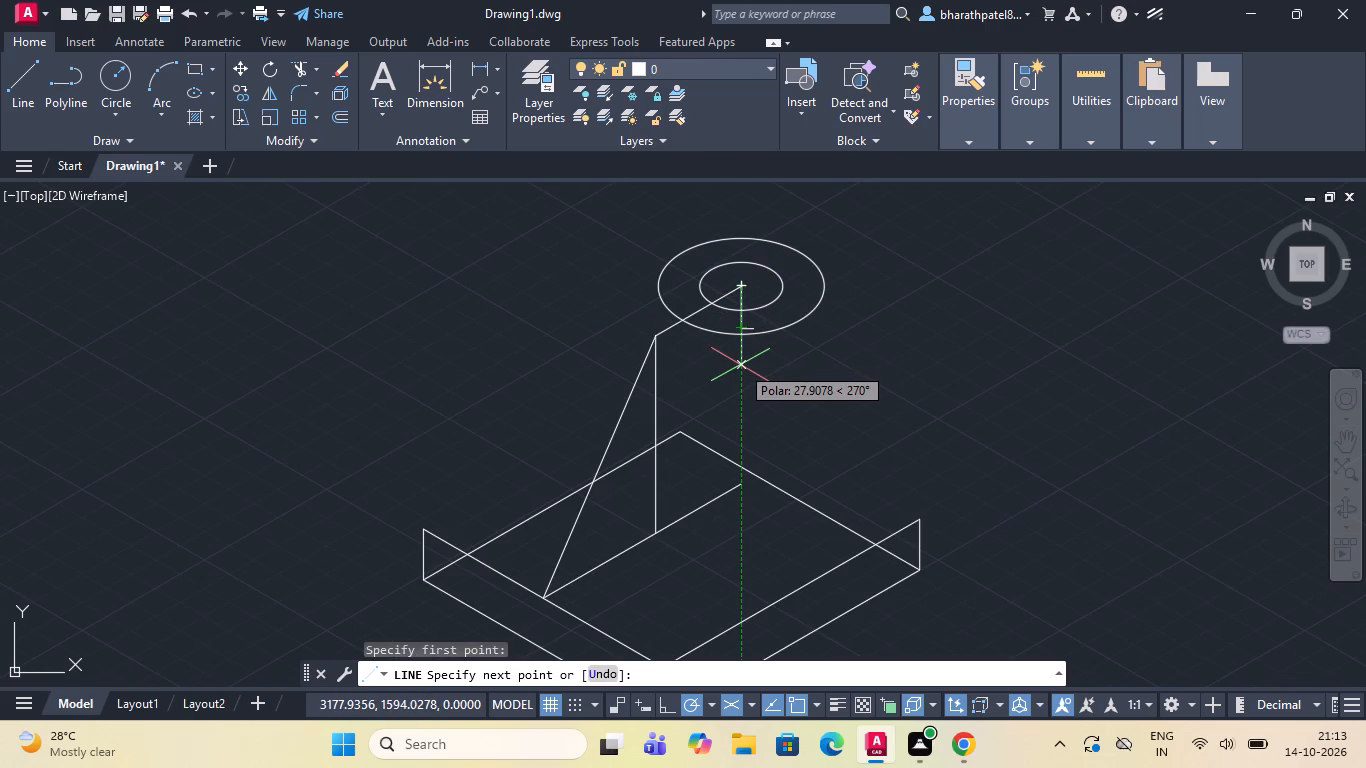
pyautogui.write('70')
pyautogui.press('Return')
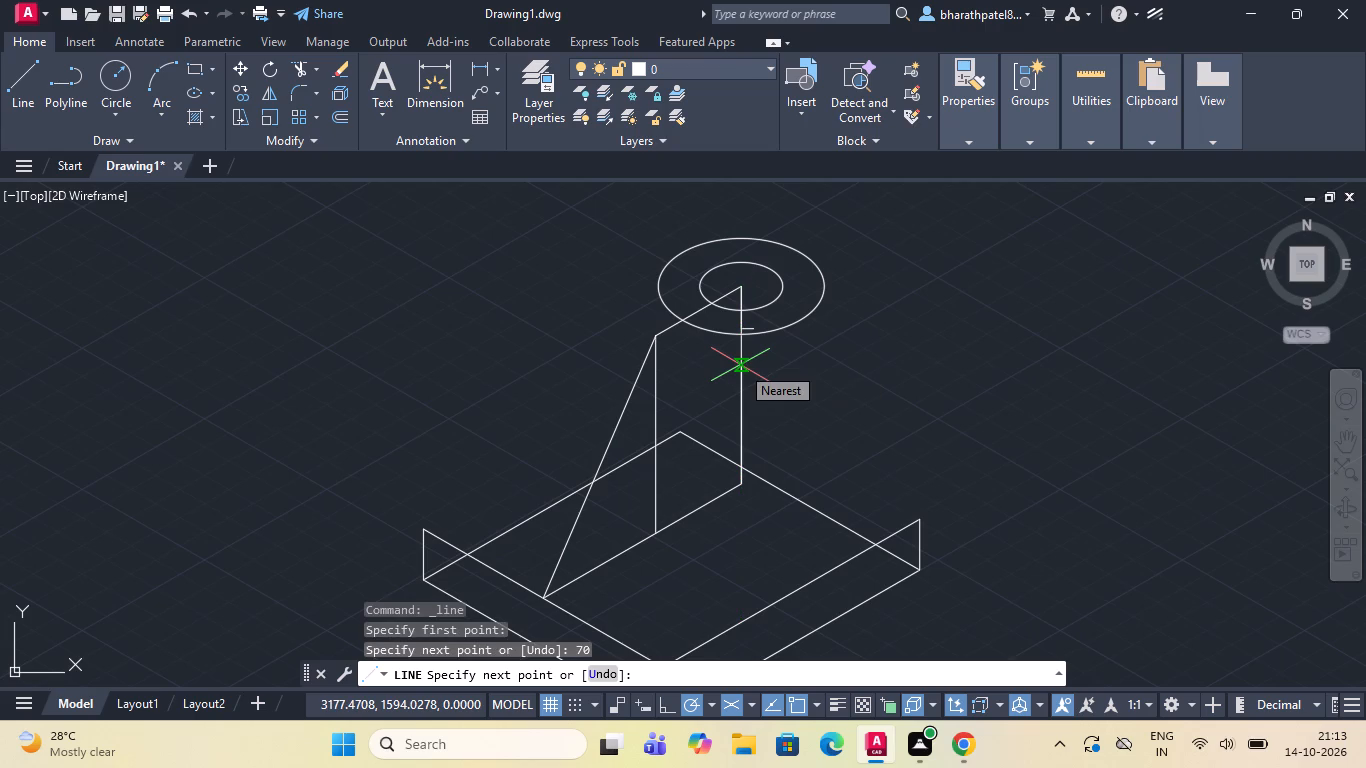
# Continue the line 15 units back up from the lower end of the 70-unit vertical, finishing with a short slanted marker segment.
pyautogui.scroll(2, 730, 434)
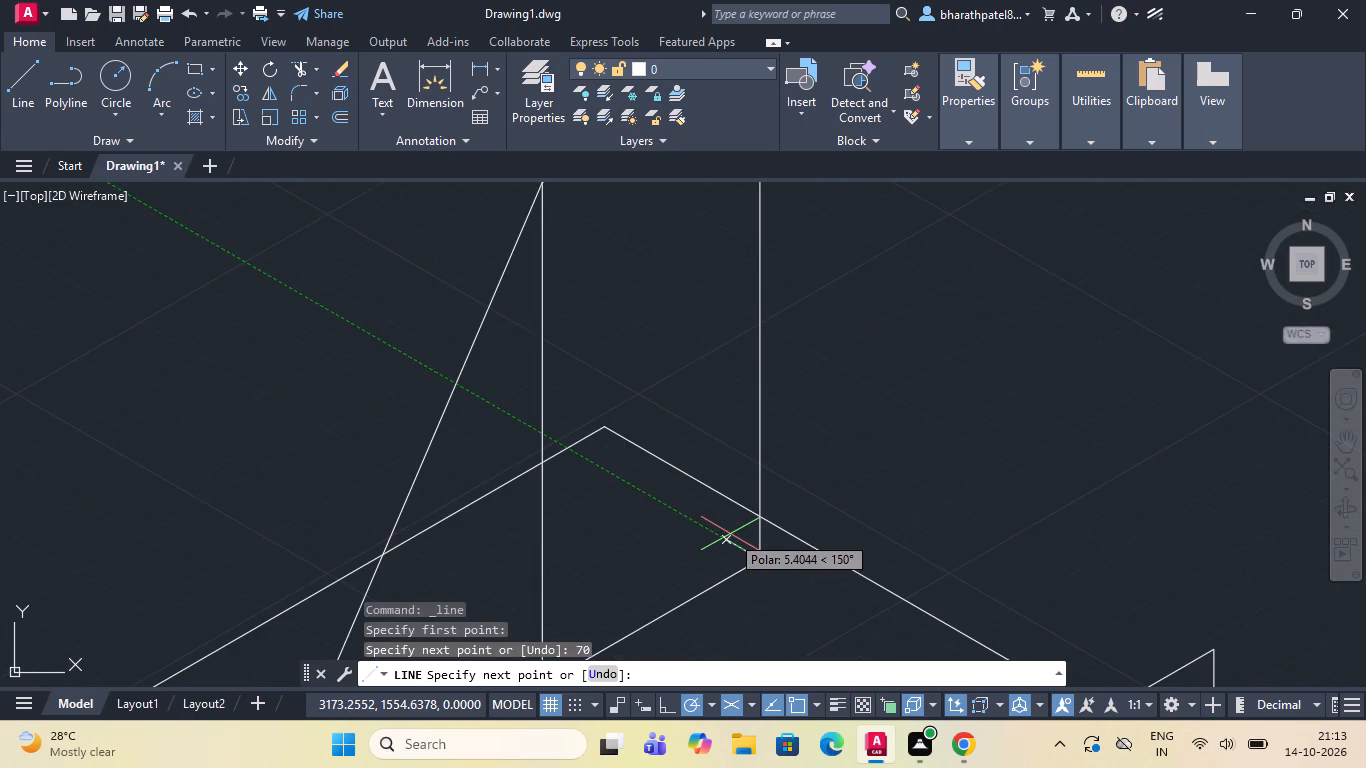
pyautogui.scroll(2, 730, 534)
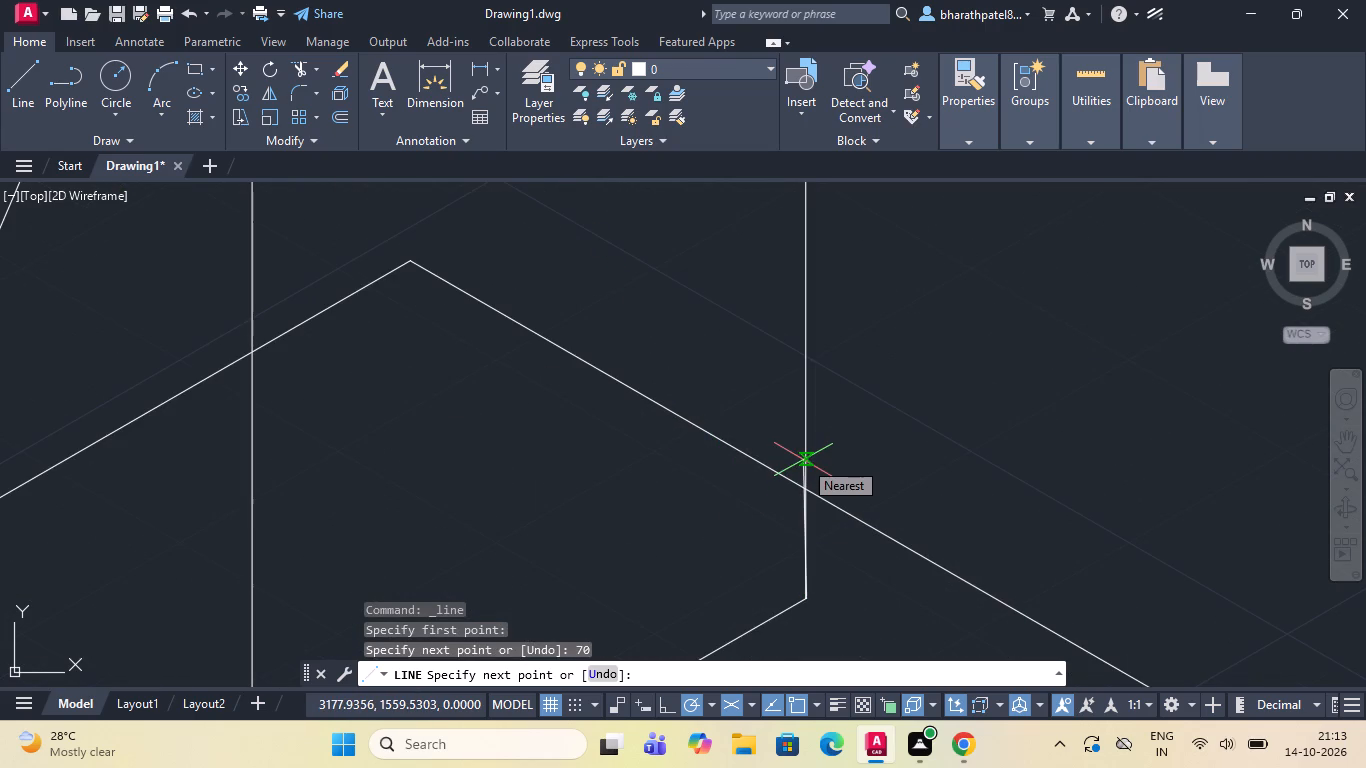
pyautogui.press('1')
pyautogui.press('5')
pyautogui.press('Return')
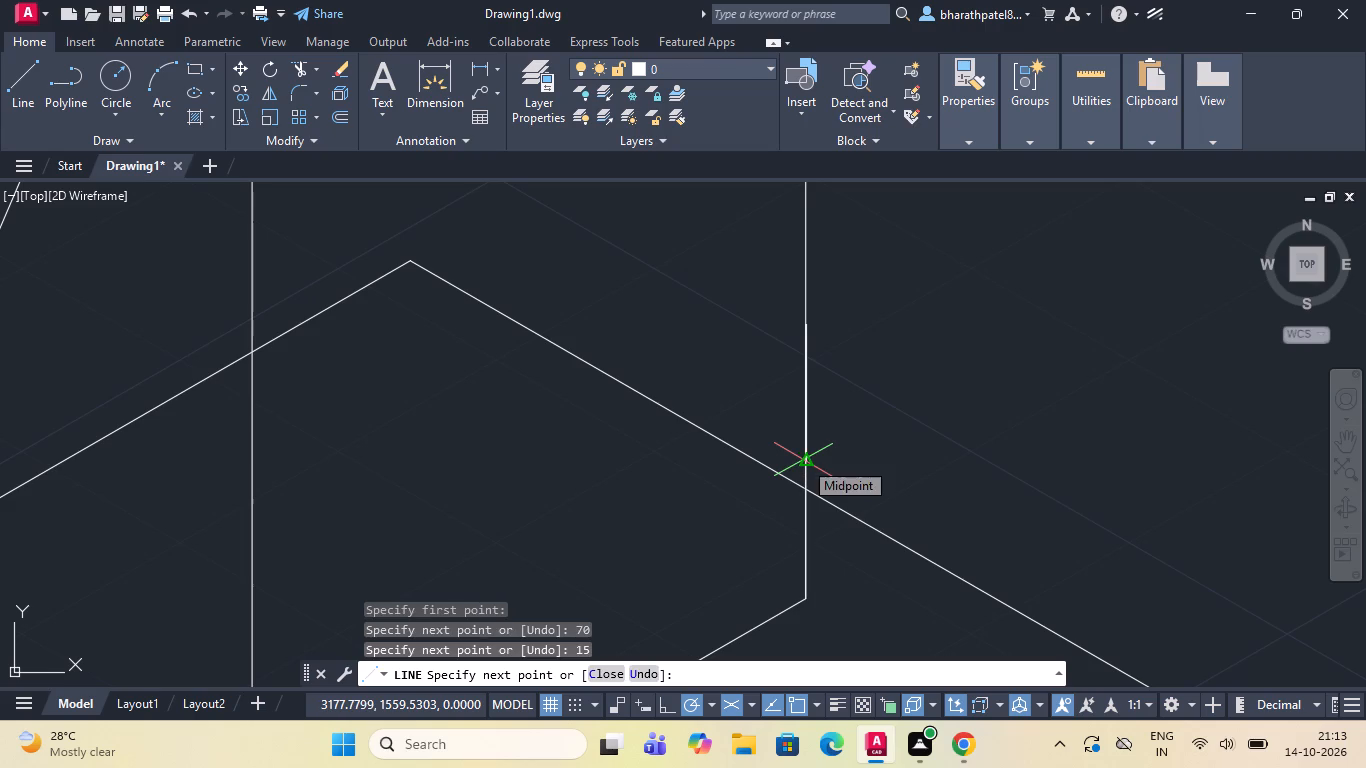
pyautogui.click(921, 282)
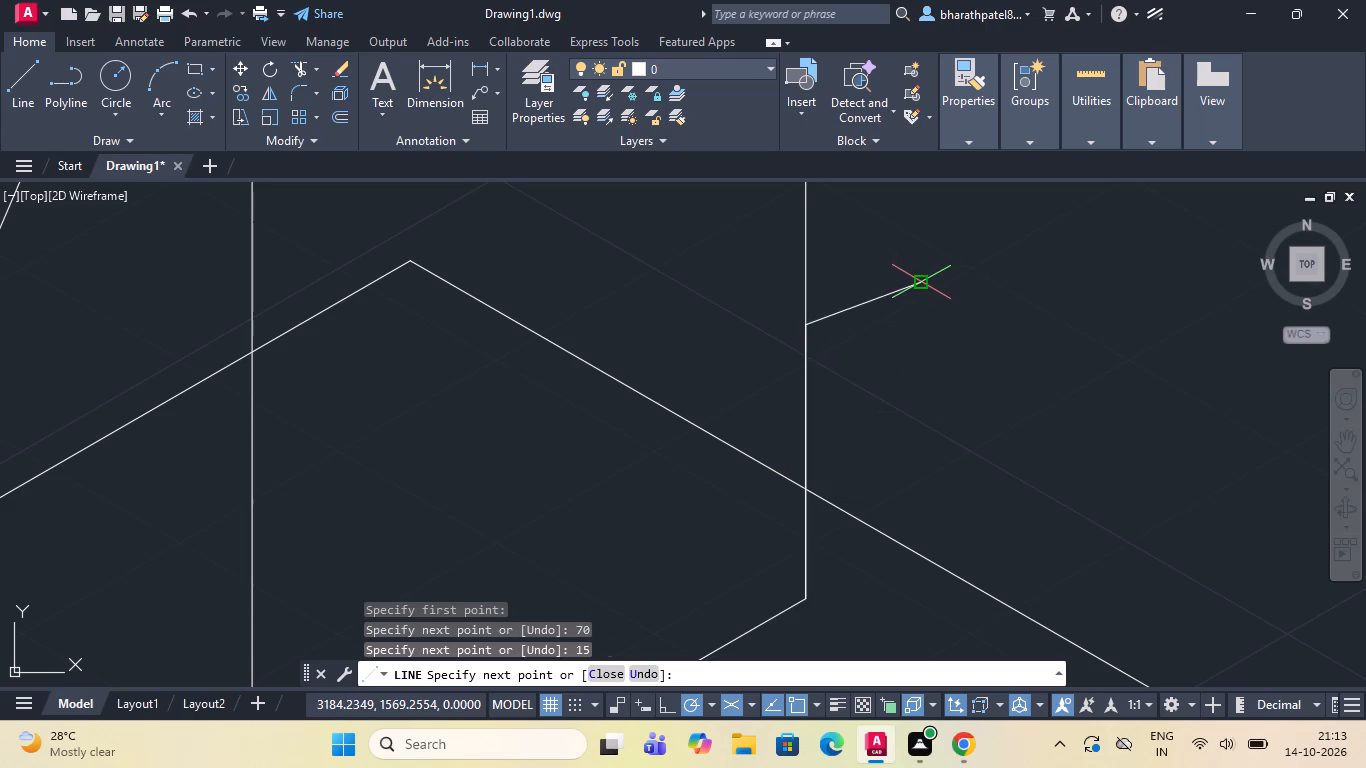
pyautogui.press('Escape')
pyautogui.scroll(-3, 915, 283)
pyautogui.scroll(-2, 725, 289)
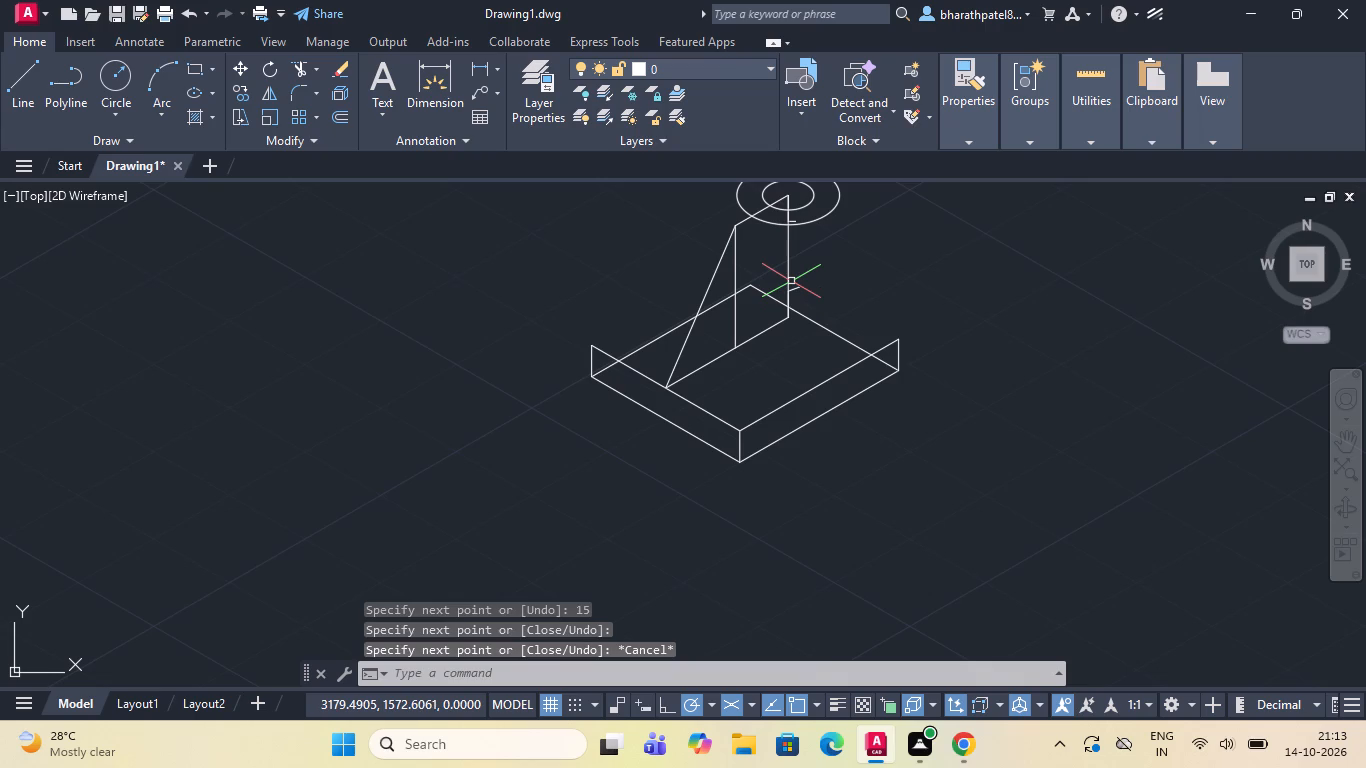
# Draw a line through the isocircles' centre along the 150° isometric direction, extending past the outer isocircle on both sides.
pyautogui.click(25, 76)
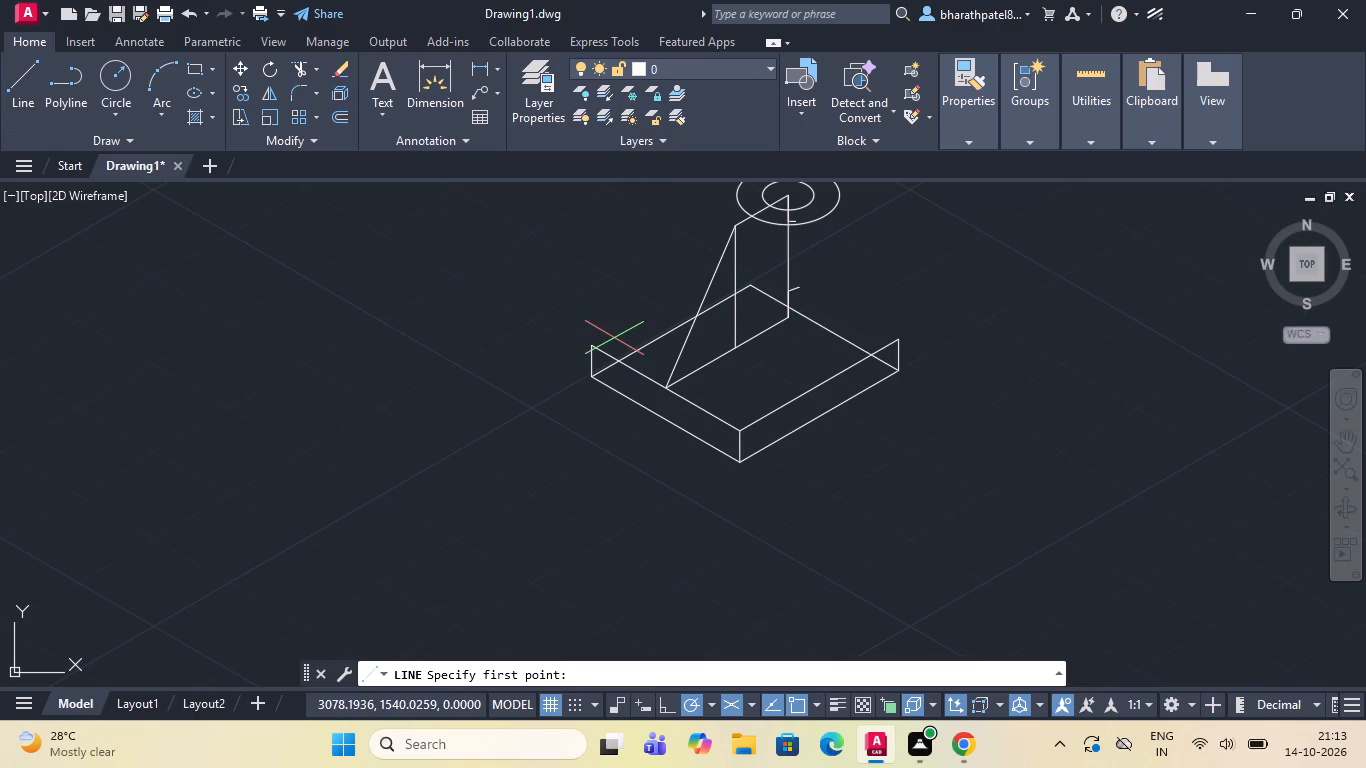
pyautogui.scroll(-1, 619, 341)
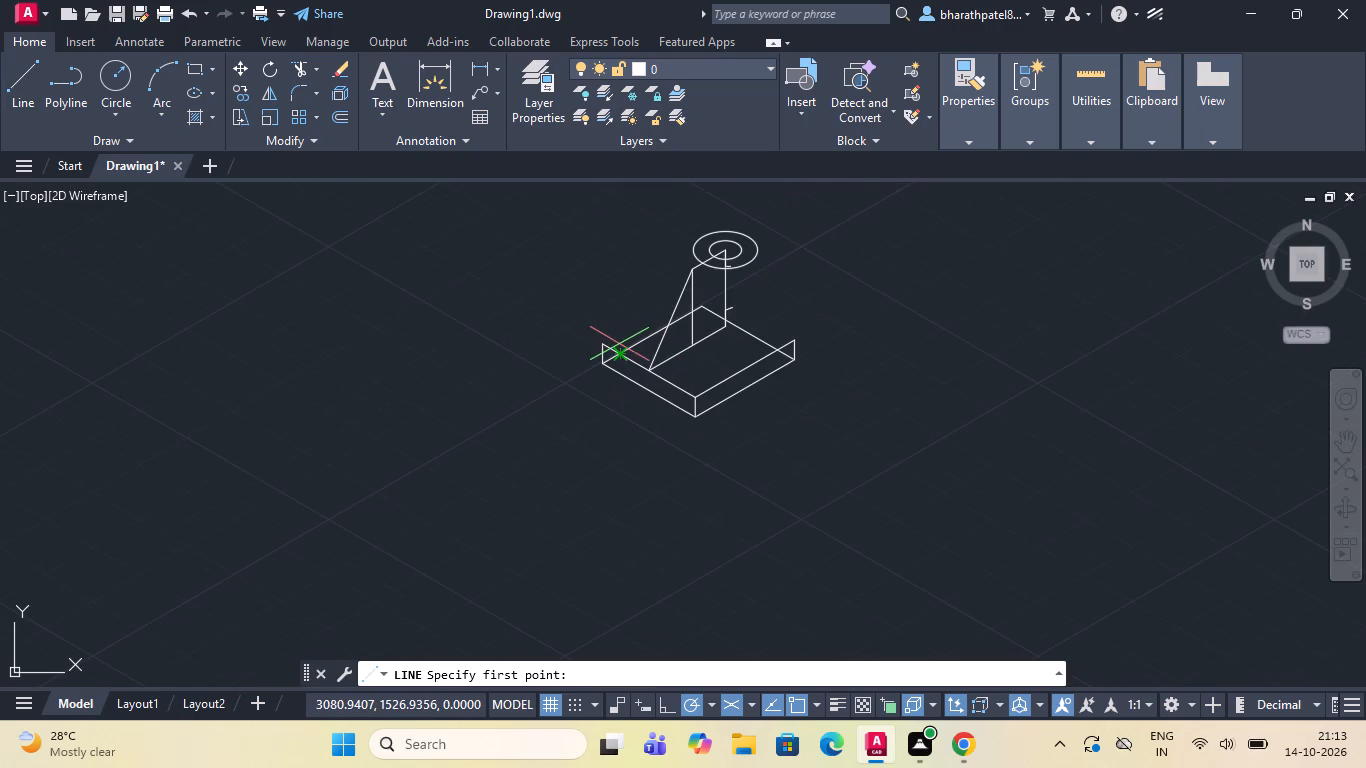
pyautogui.scroll(-2, 704, 260)
pyautogui.scroll(3, 697, 231)
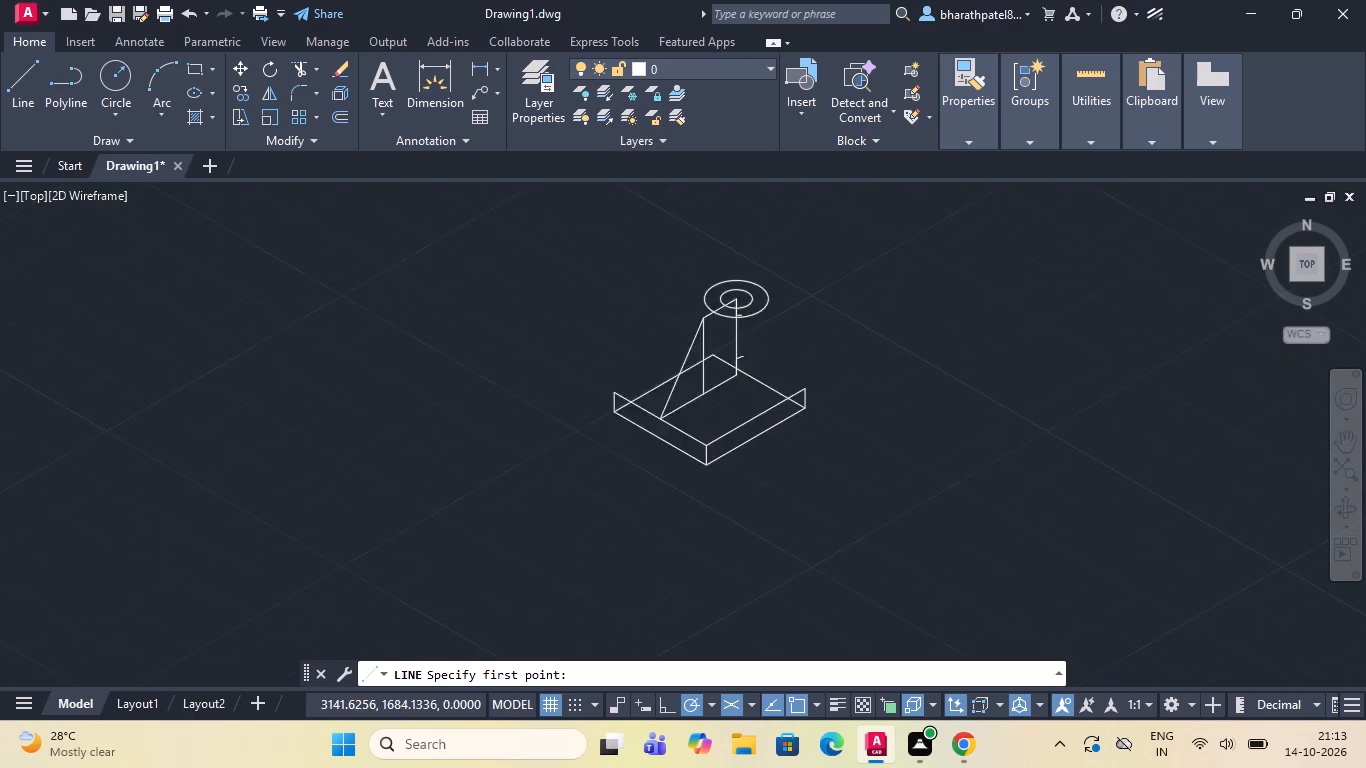
pyautogui.scroll(1, 697, 231)
pyautogui.click(802, 404)
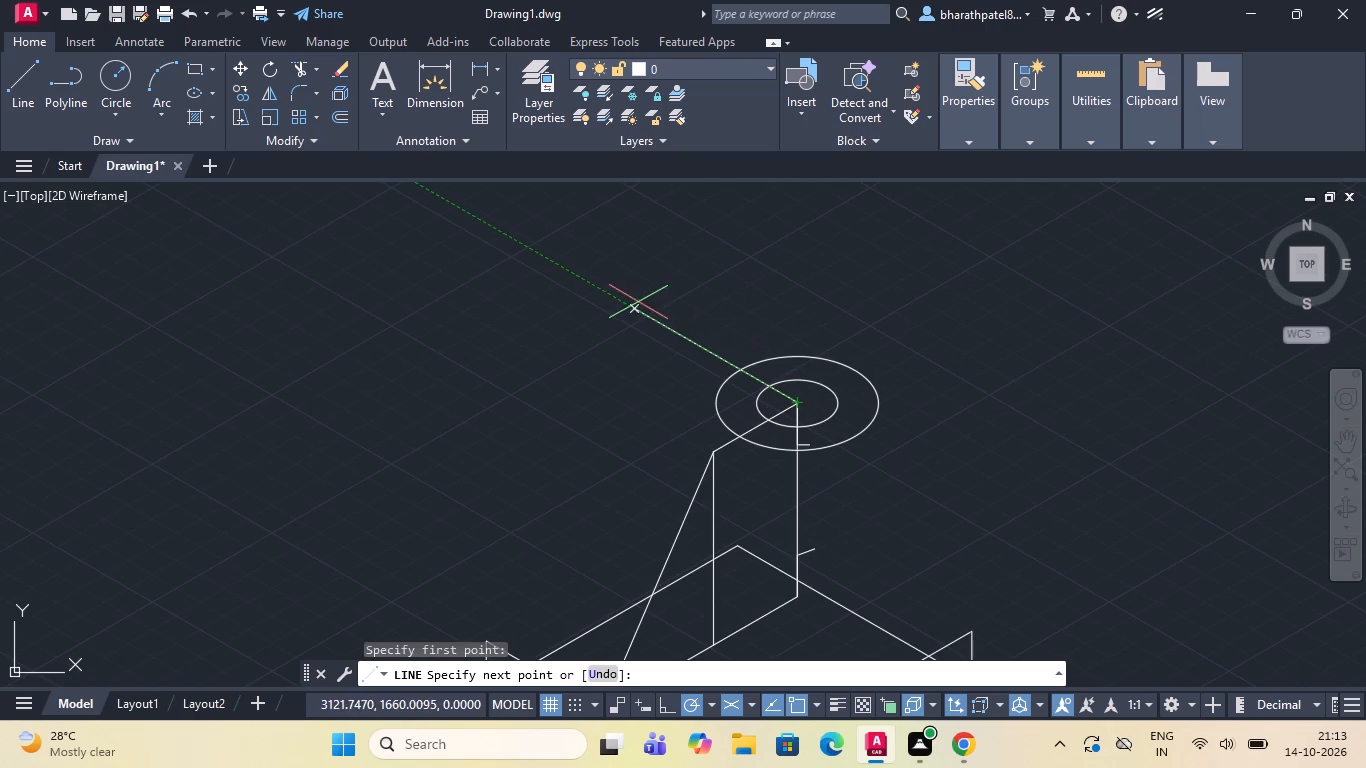
pyautogui.click(628, 315)
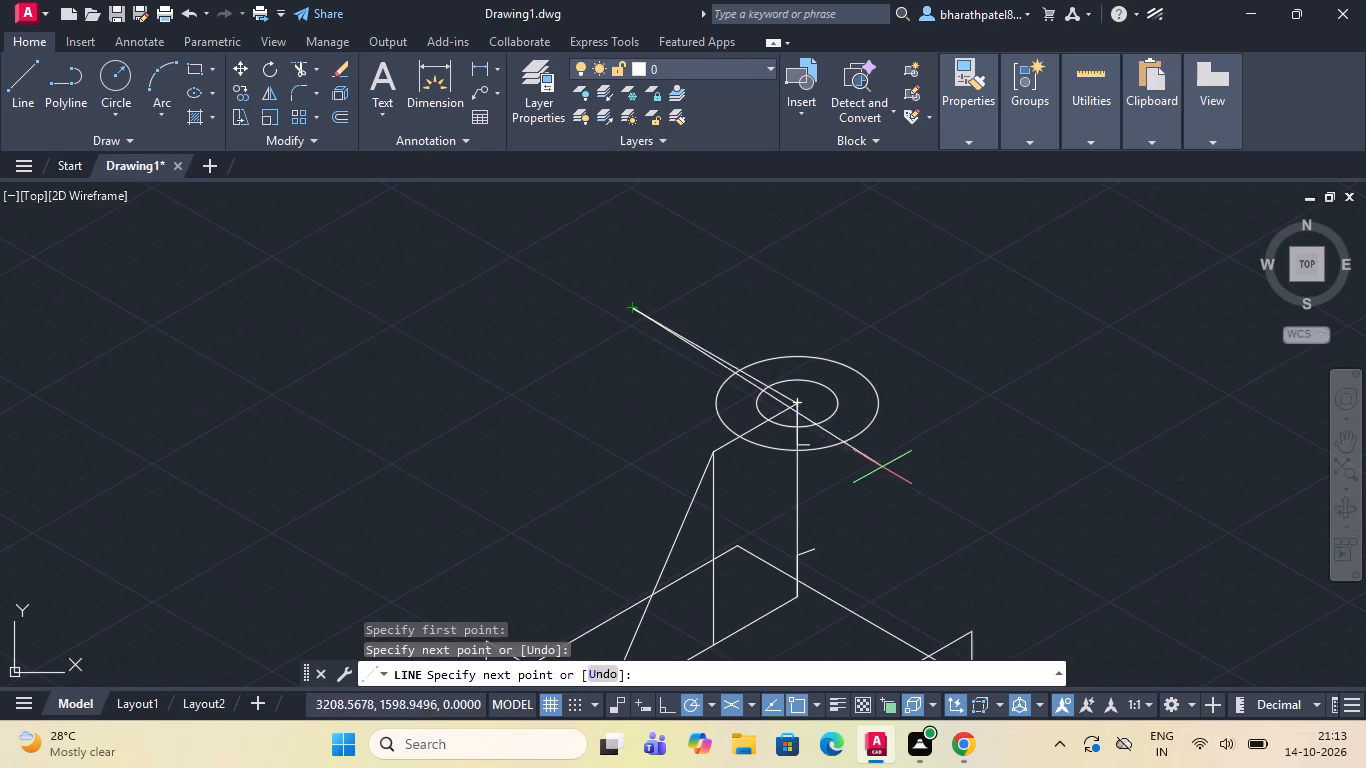
pyautogui.click(895, 467)
pyautogui.press('Escape')
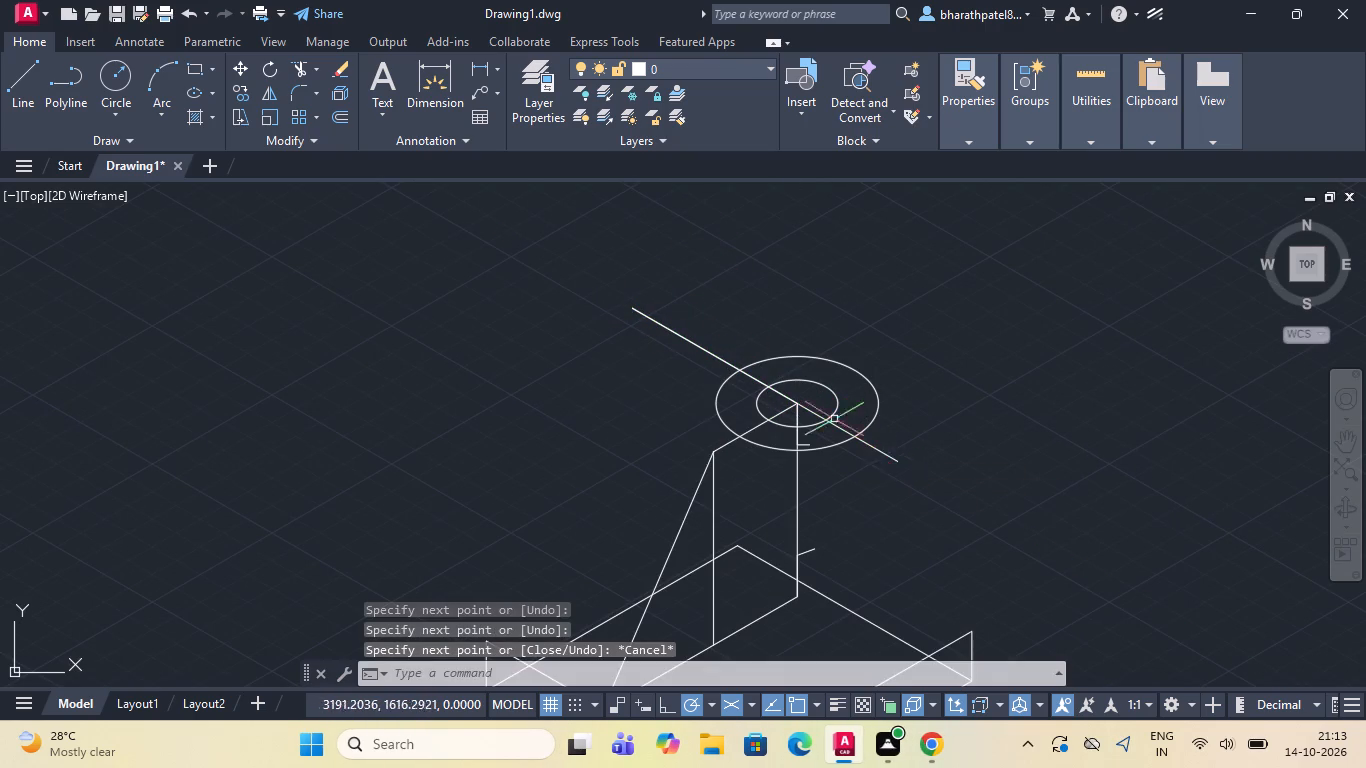
# Draw a 5-unit line at 150° from the apex of the triangle.
pyautogui.scroll(-2, 699, 313)
pyautogui.click(17, 74)
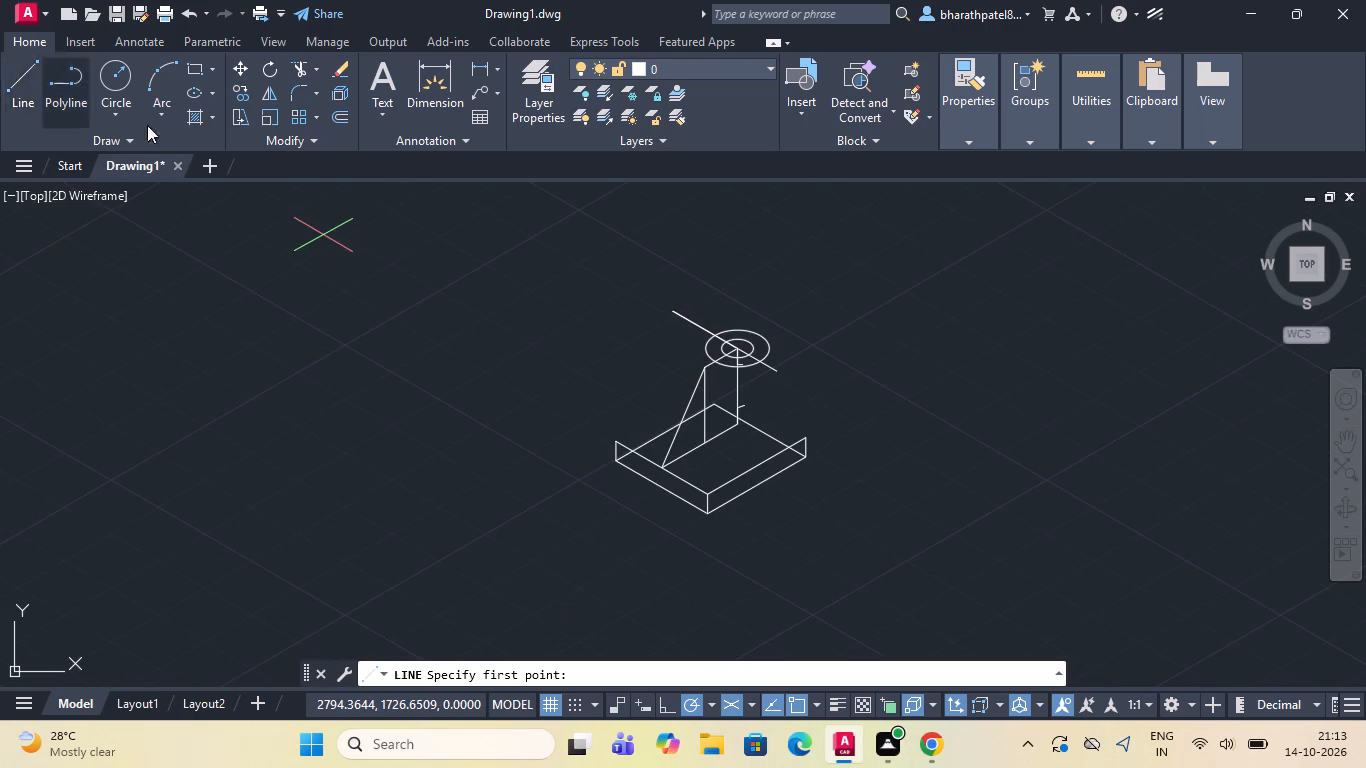
pyautogui.scroll(3, 745, 382)
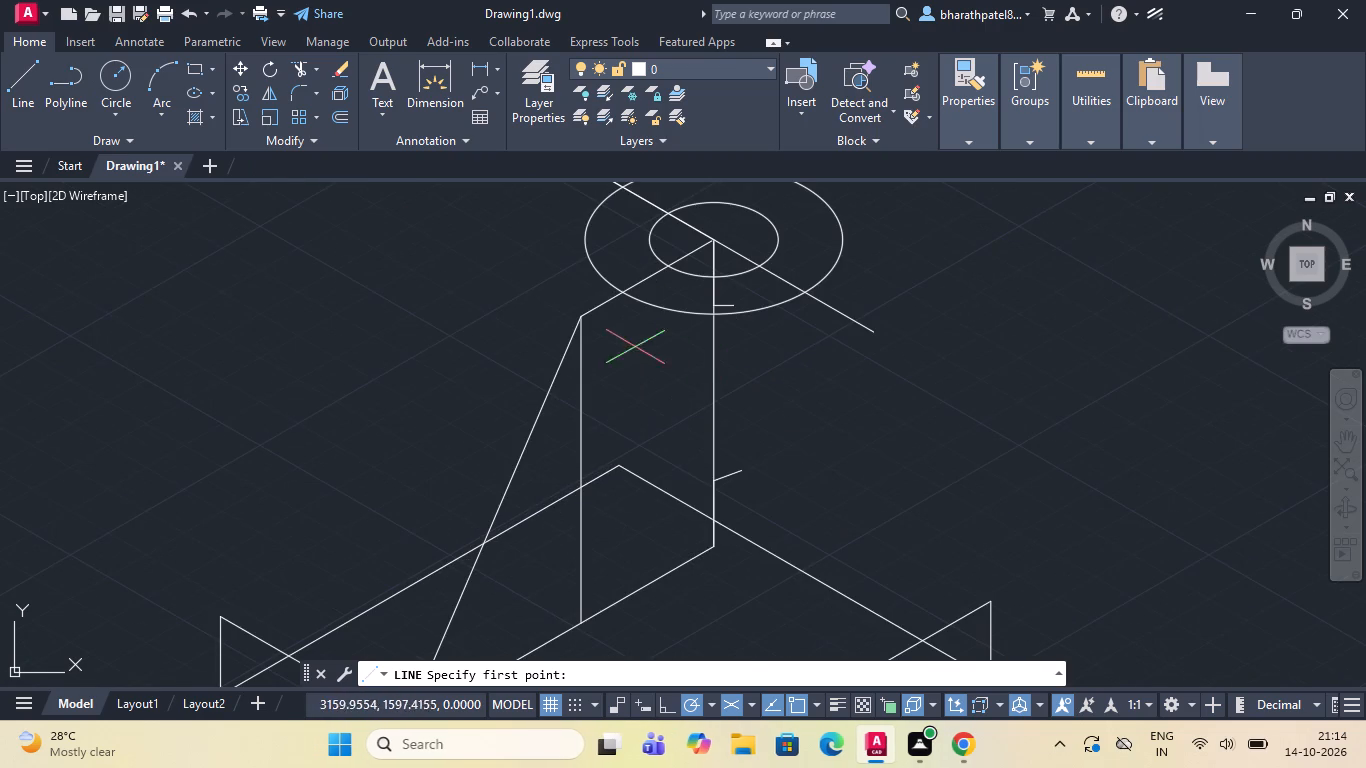
pyautogui.click(579, 317)
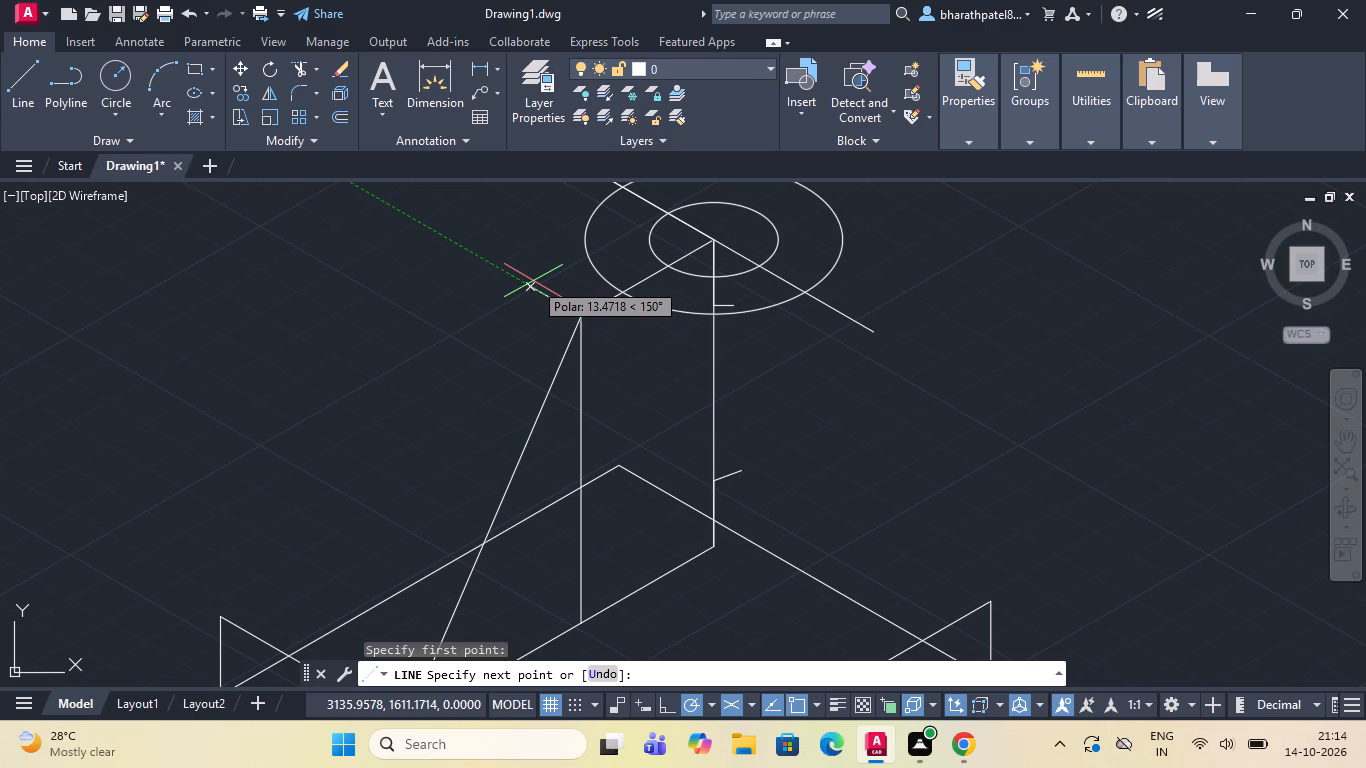
pyautogui.press('5')
pyautogui.press('Return')
pyautogui.scroll(-2, 534, 274)
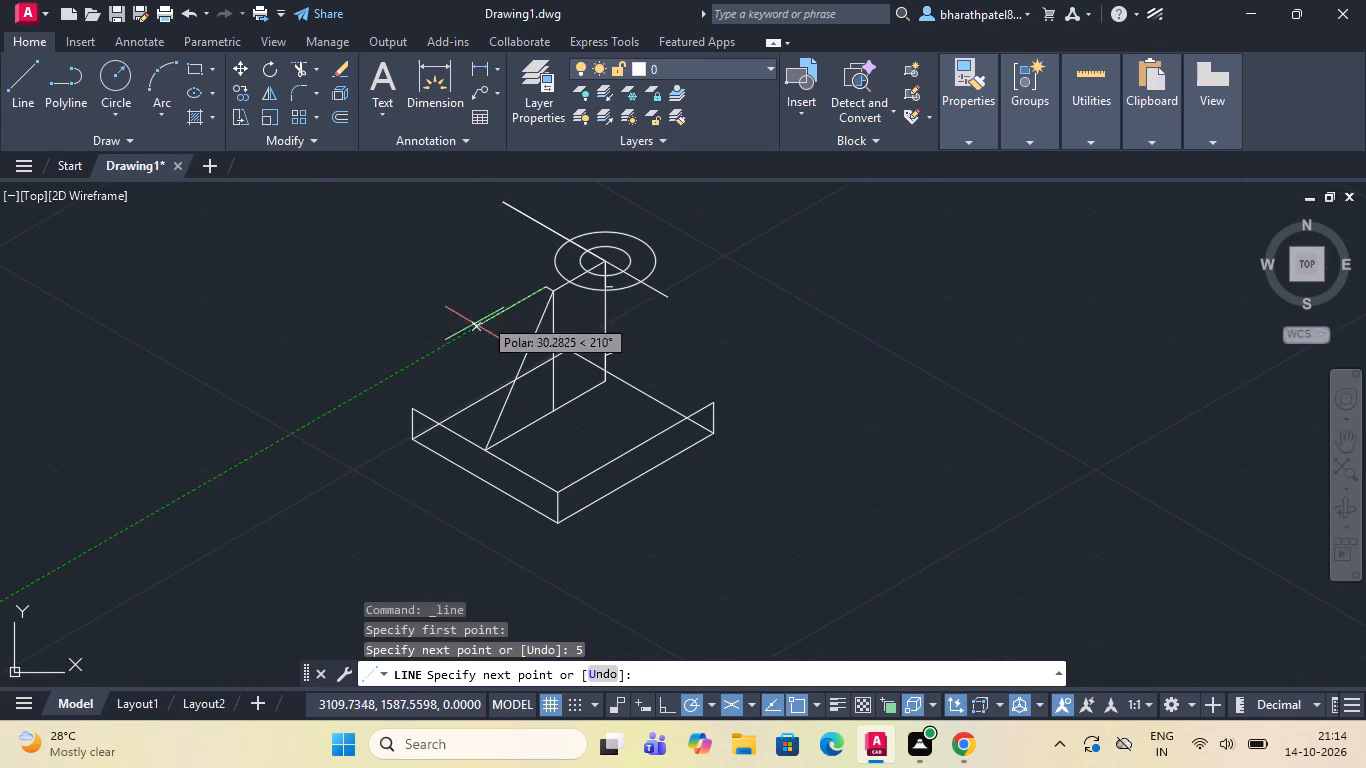
pyautogui.scroll(2, 442, 478)
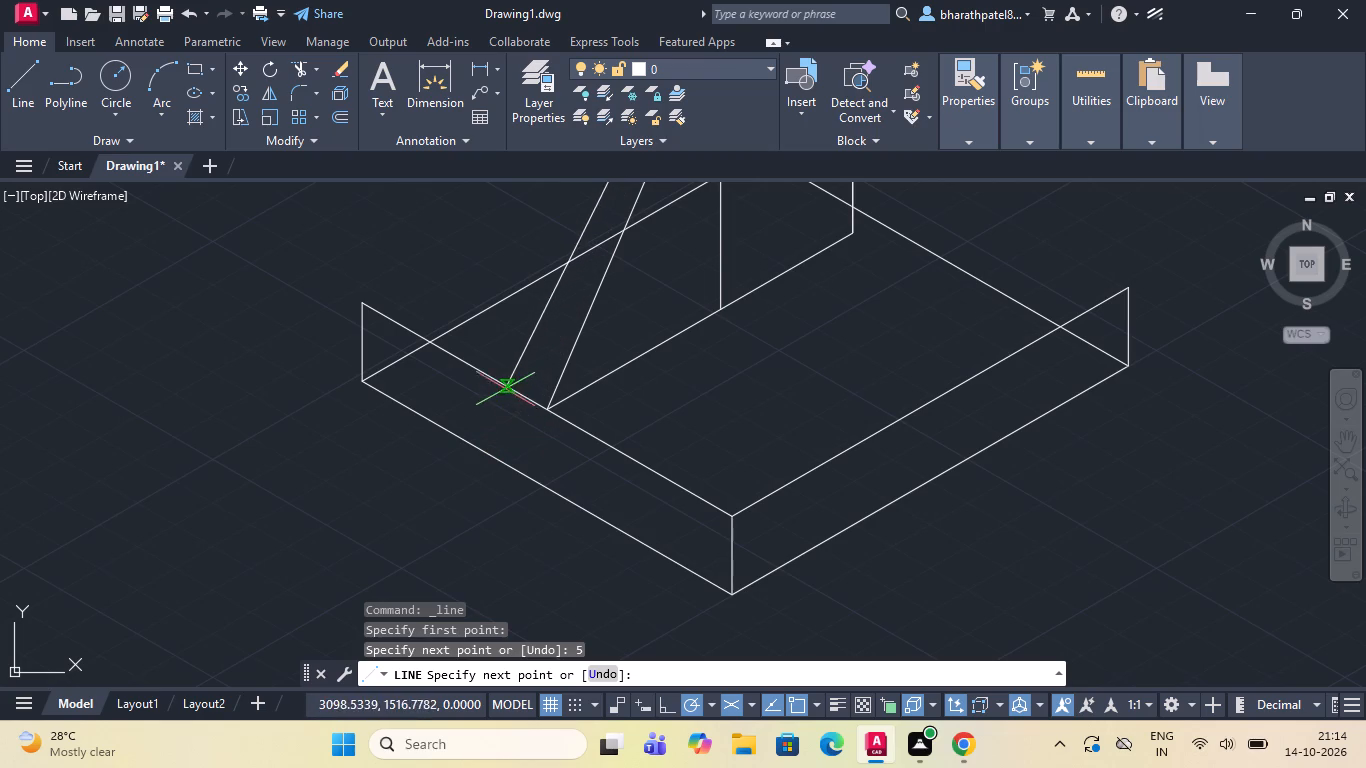
pyautogui.scroll(-1, 491, 365)
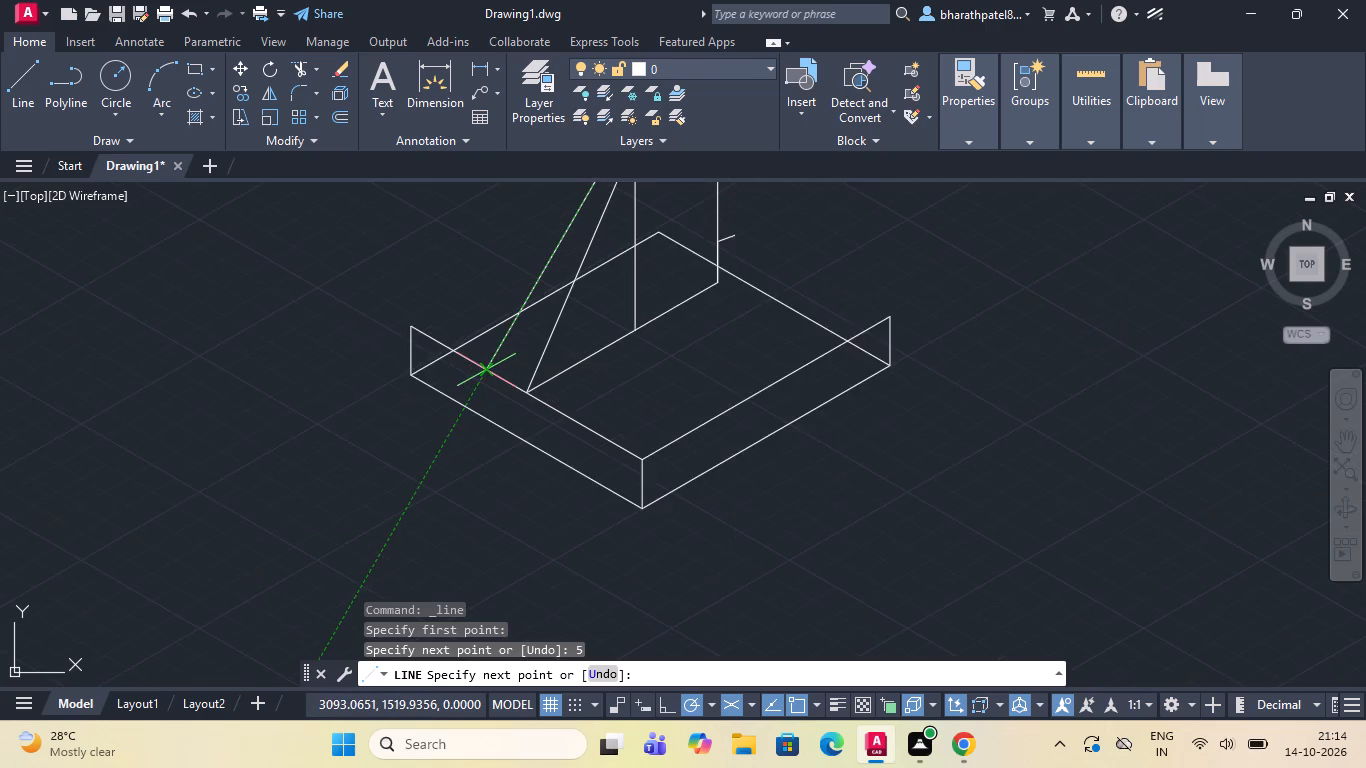
pyautogui.scroll(-1, 491, 365)
pyautogui.scroll(3, 501, 387)
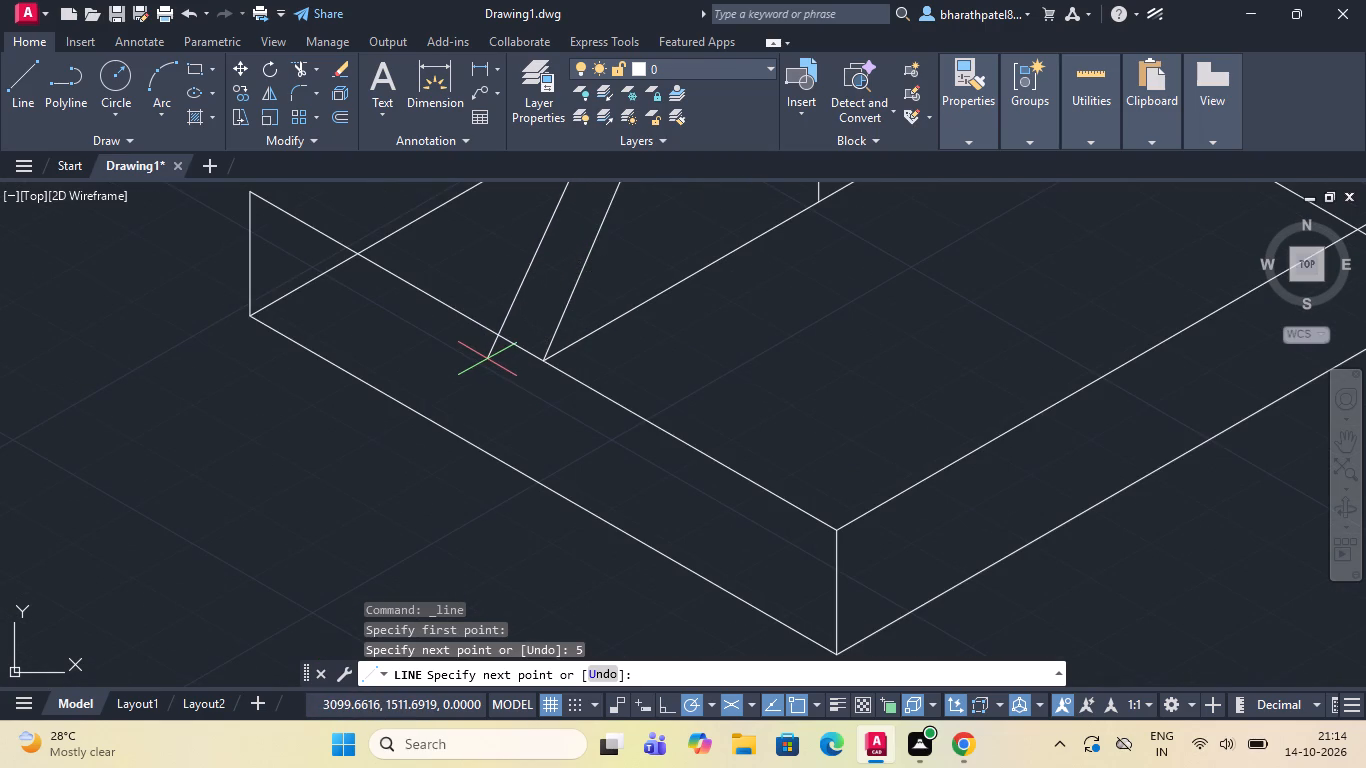
pyautogui.press('Escape')
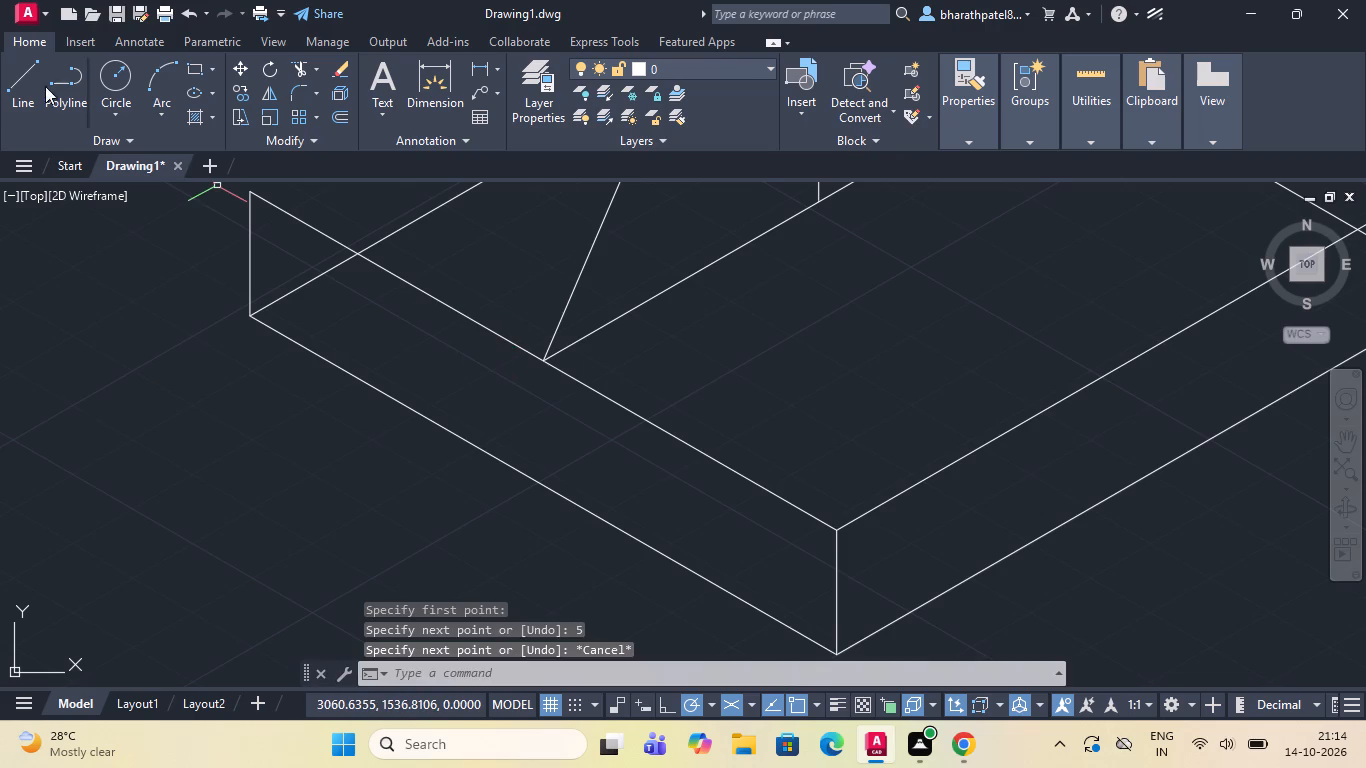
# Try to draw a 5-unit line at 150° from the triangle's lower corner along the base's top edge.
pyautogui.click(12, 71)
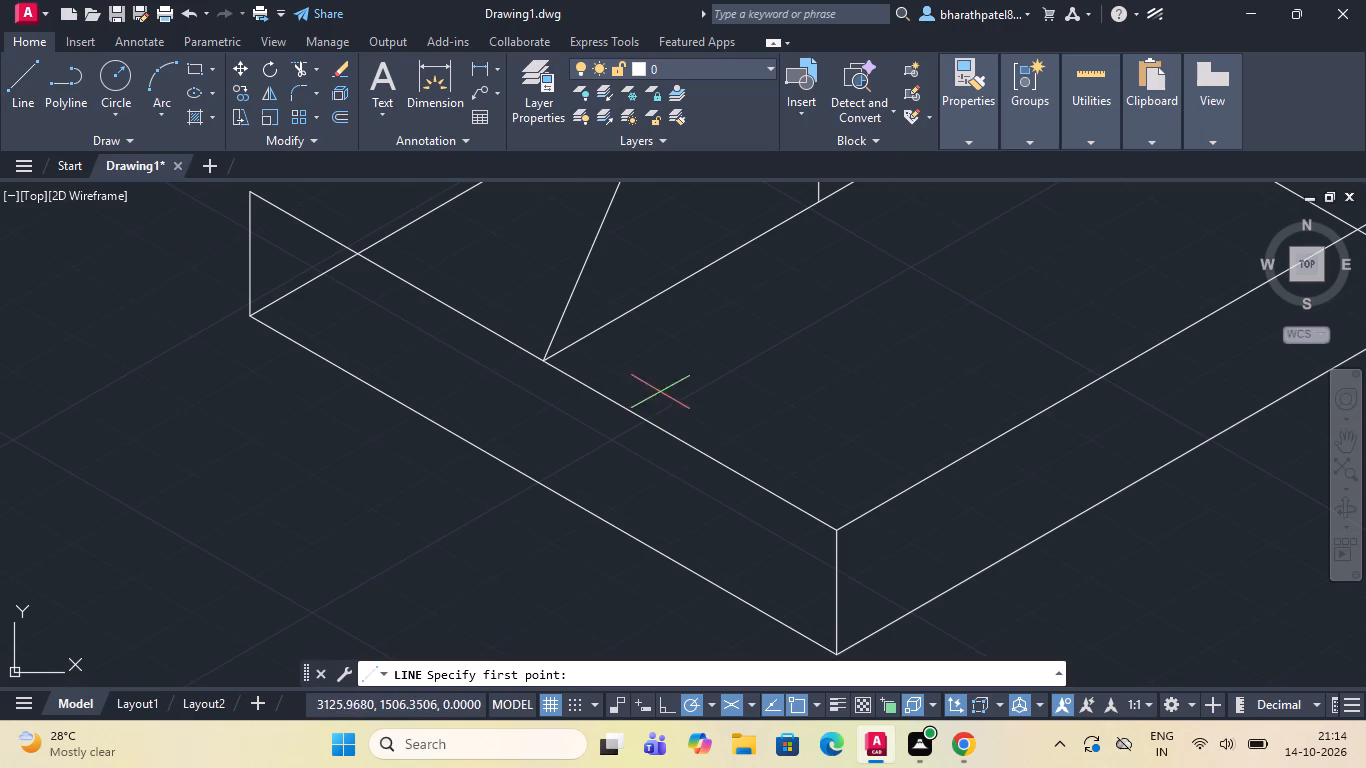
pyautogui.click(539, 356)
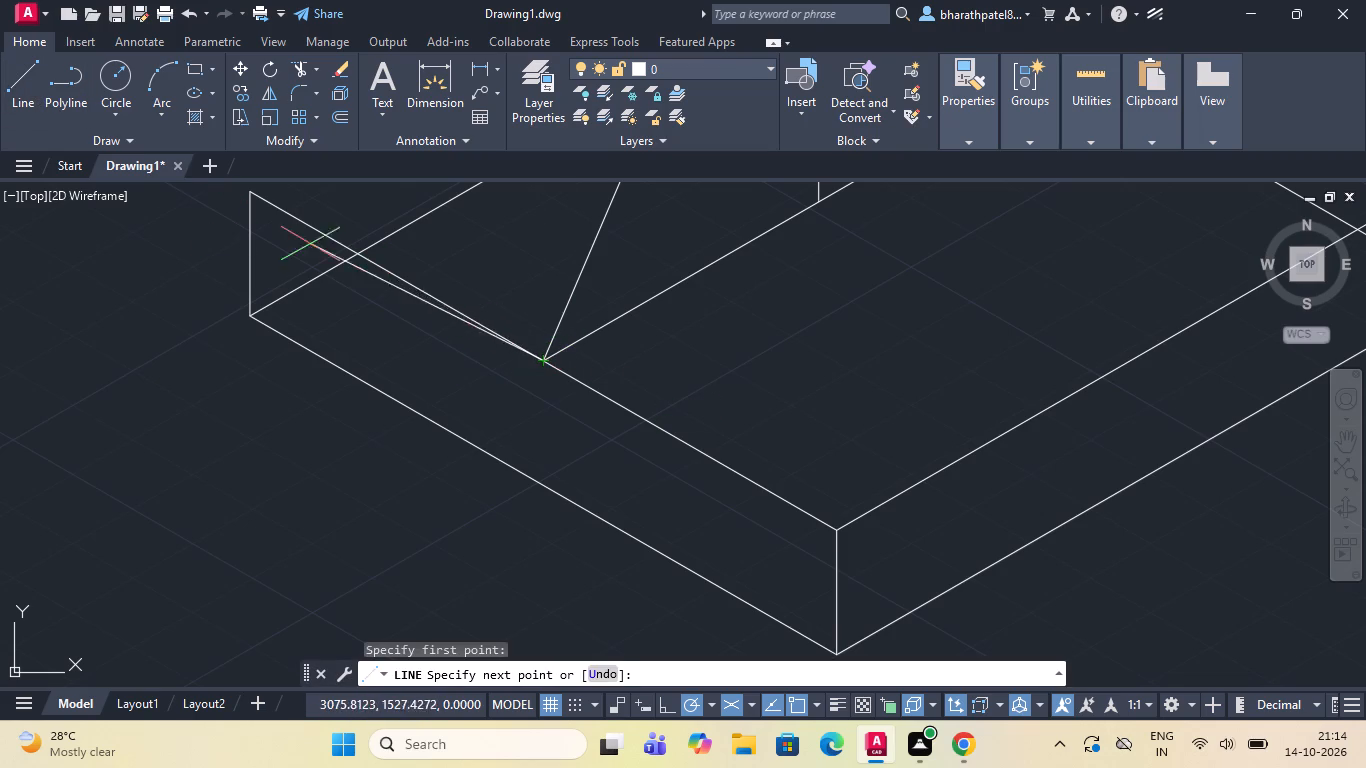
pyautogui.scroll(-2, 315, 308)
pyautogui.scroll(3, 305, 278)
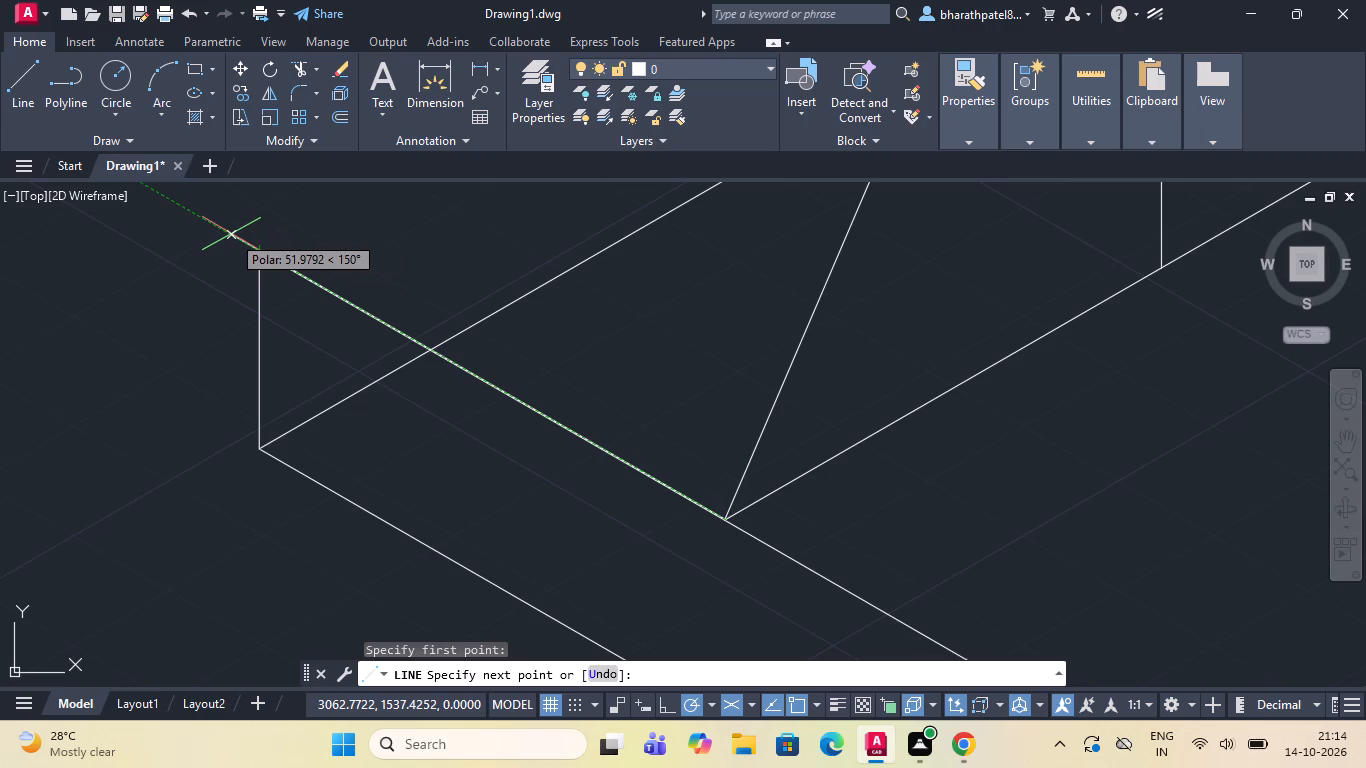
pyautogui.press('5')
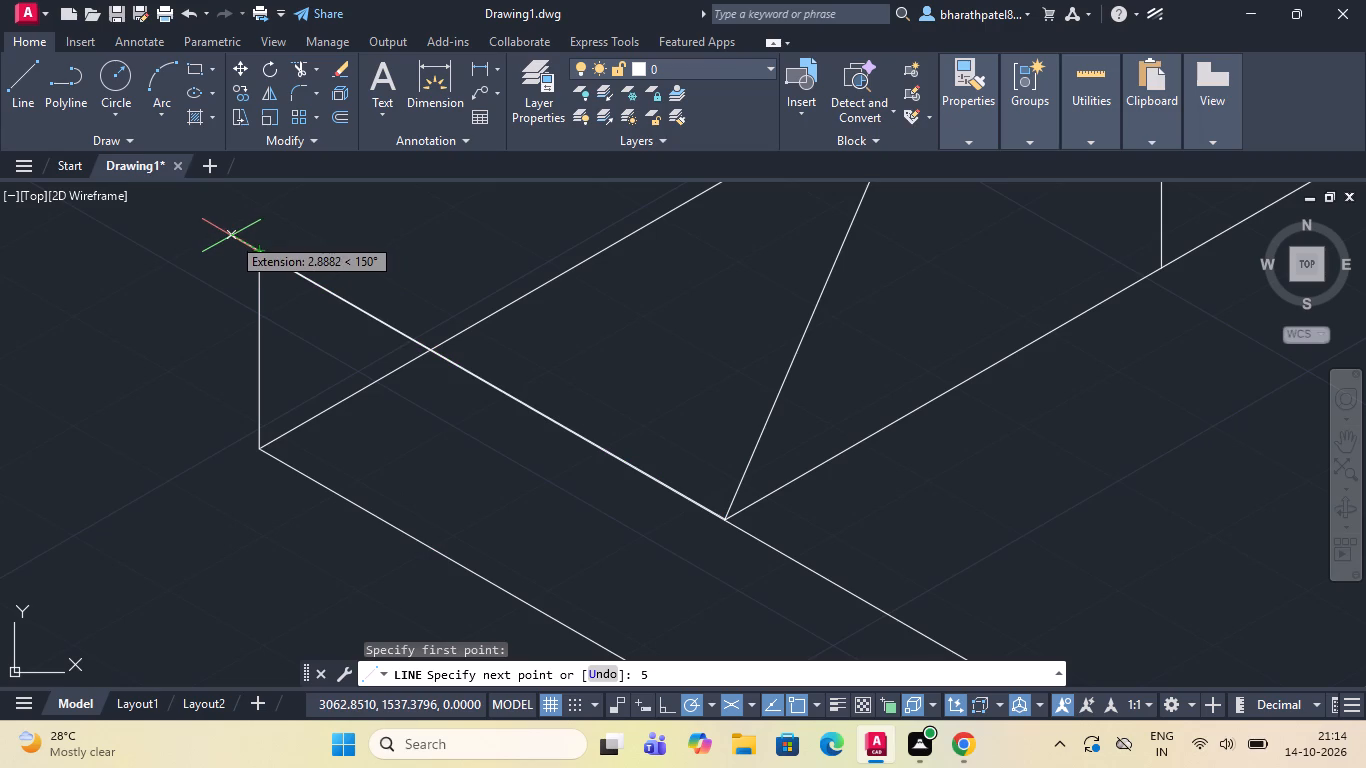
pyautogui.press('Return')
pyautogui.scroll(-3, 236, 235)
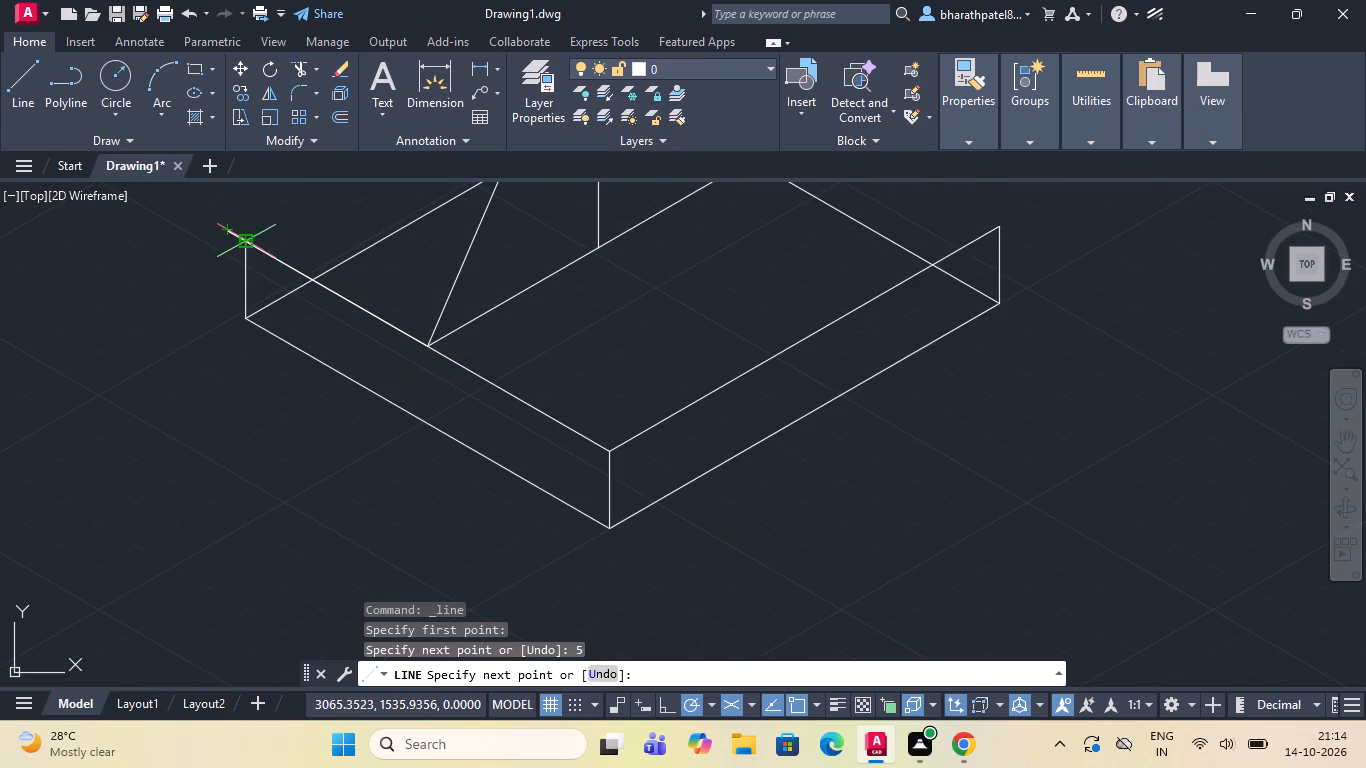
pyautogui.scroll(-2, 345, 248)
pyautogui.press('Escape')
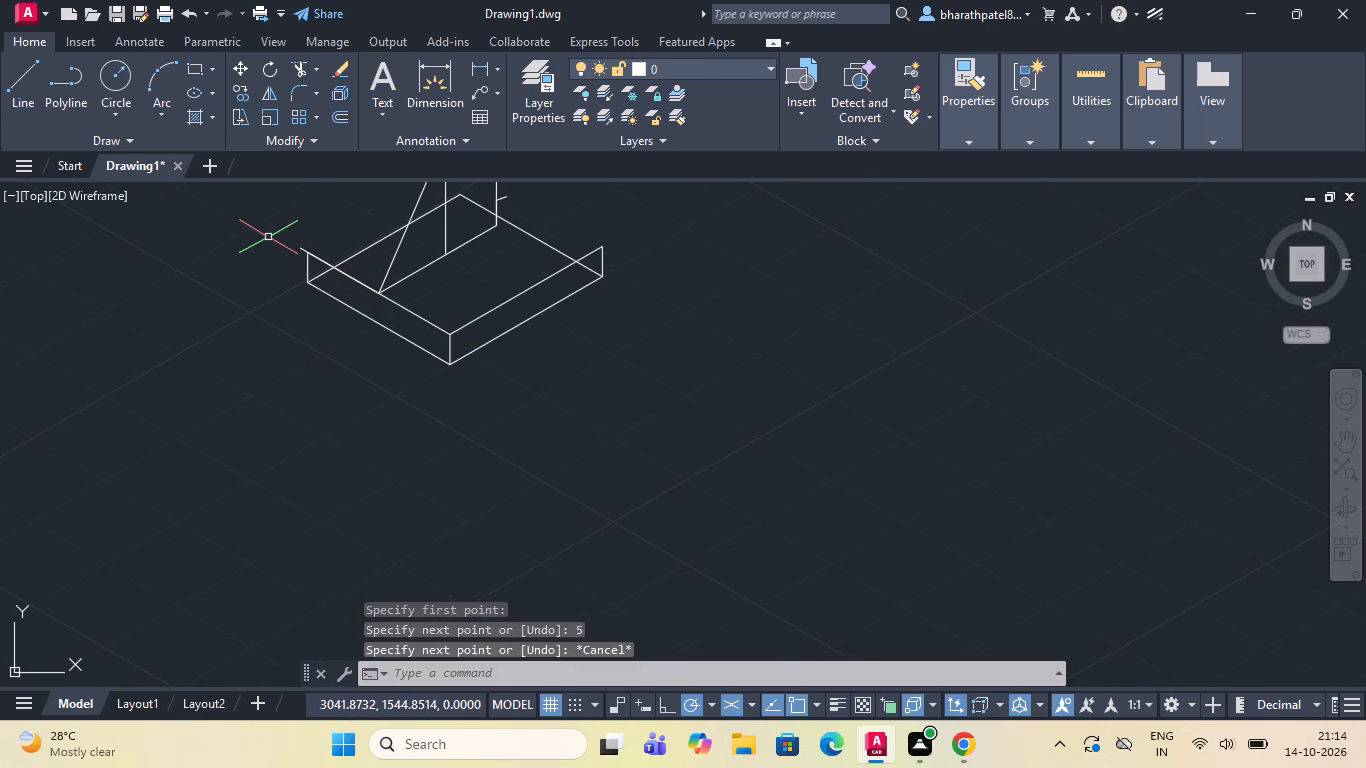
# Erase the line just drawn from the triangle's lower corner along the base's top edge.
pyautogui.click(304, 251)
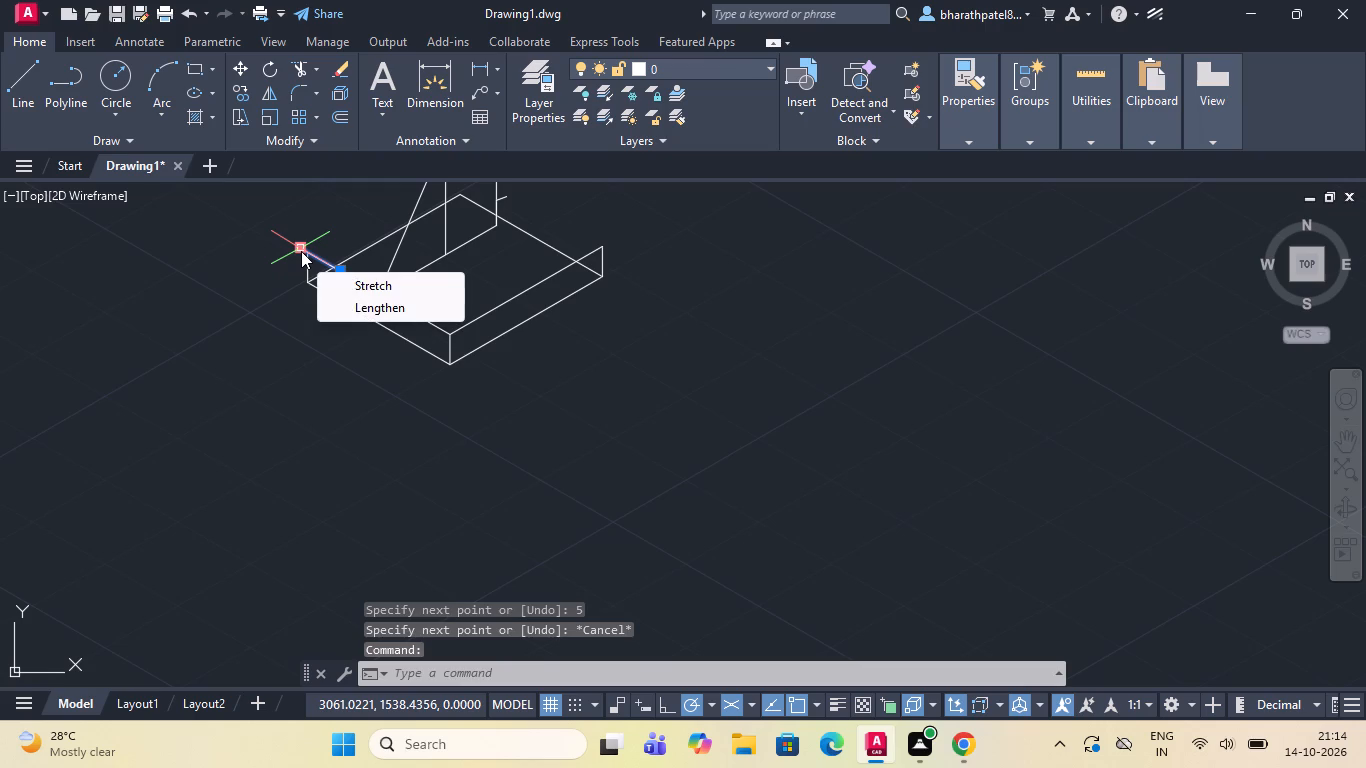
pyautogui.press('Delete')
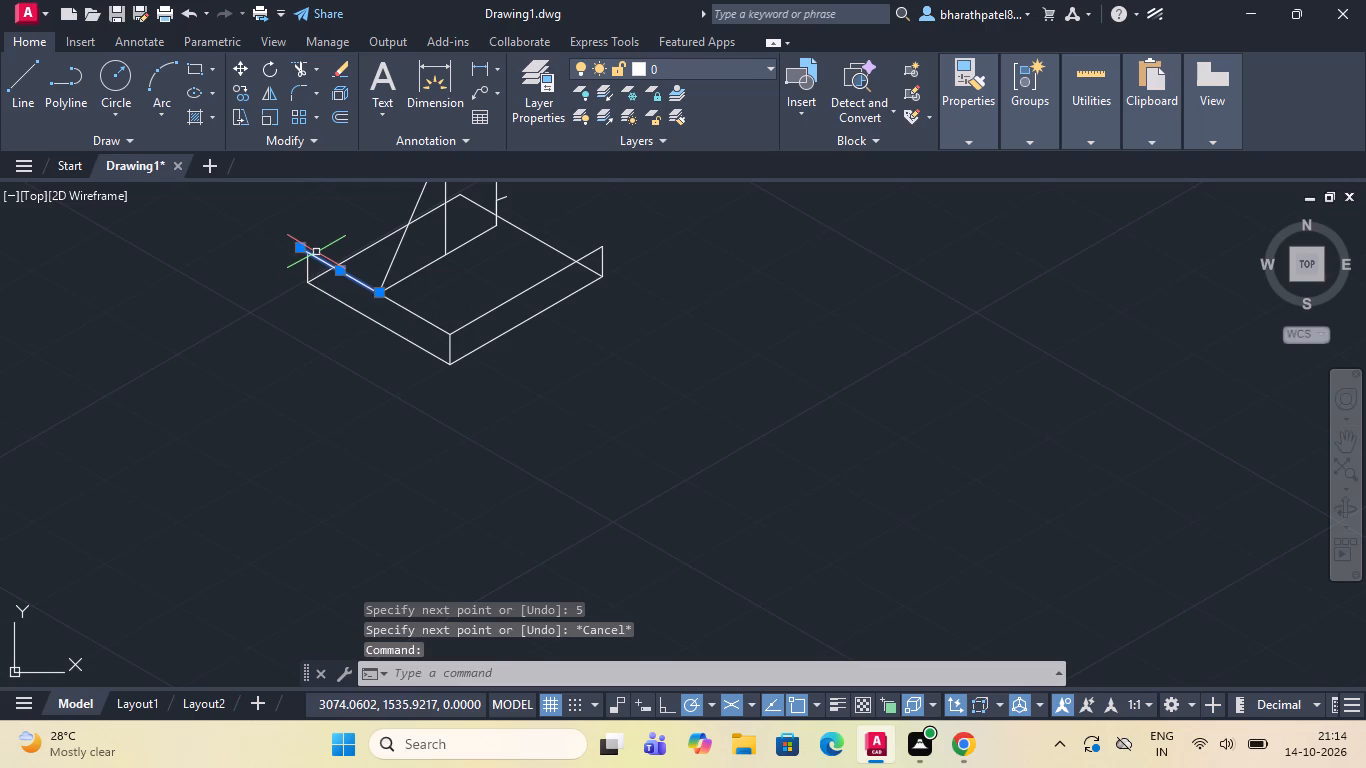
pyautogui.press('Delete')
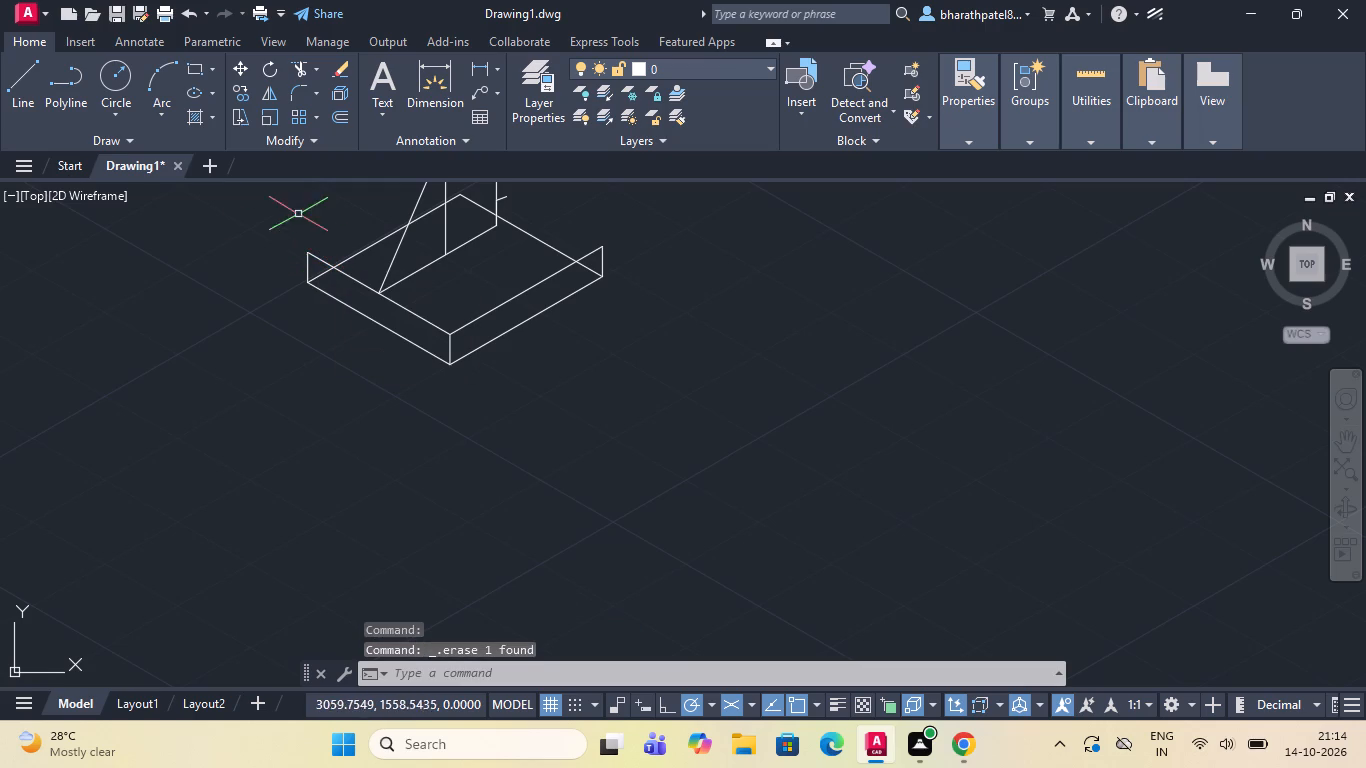
# Draw a line 5 units at 150° from the triangle's lower corner, continuing up to the free end of the apex's 5-unit line.
pyautogui.click(14, 70)
pyautogui.scroll(-2, 259, 255)
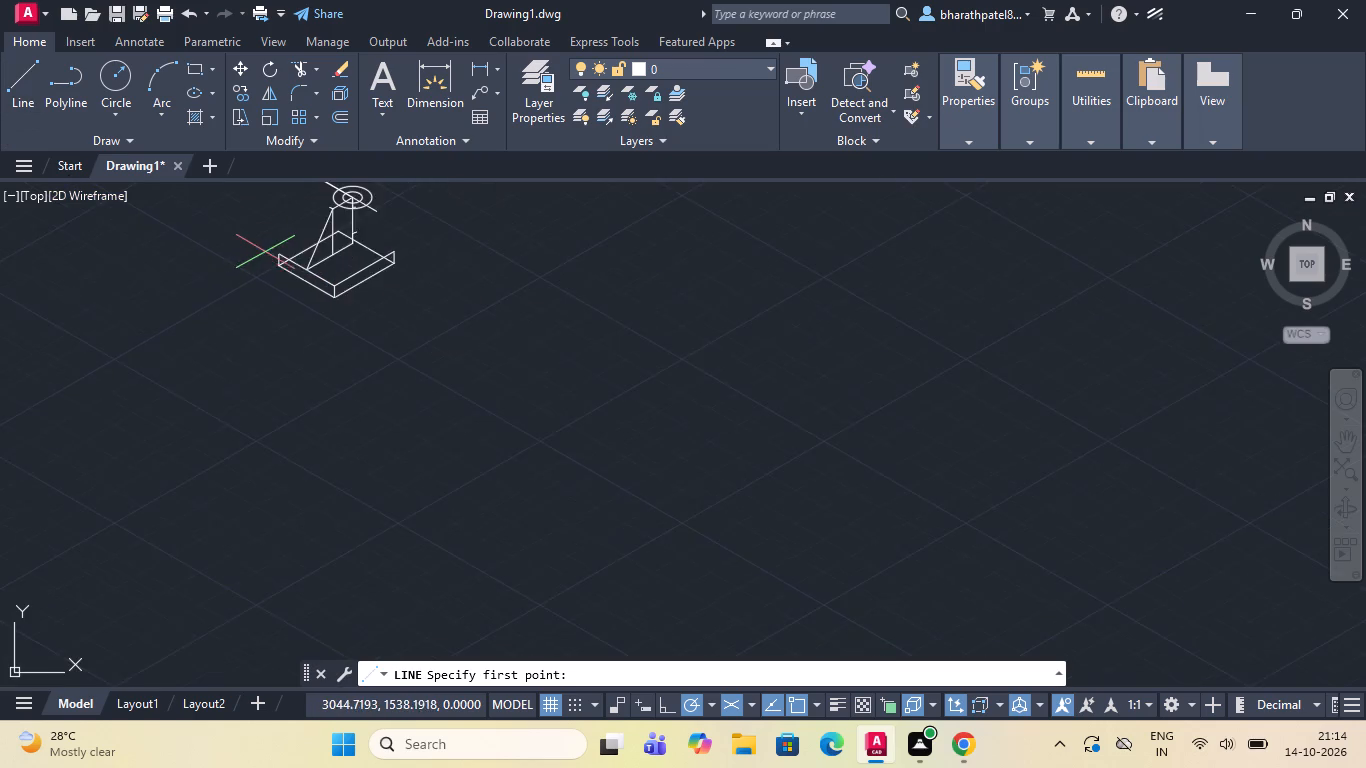
pyautogui.scroll(4, 265, 252)
pyautogui.scroll(-3, 389, 316)
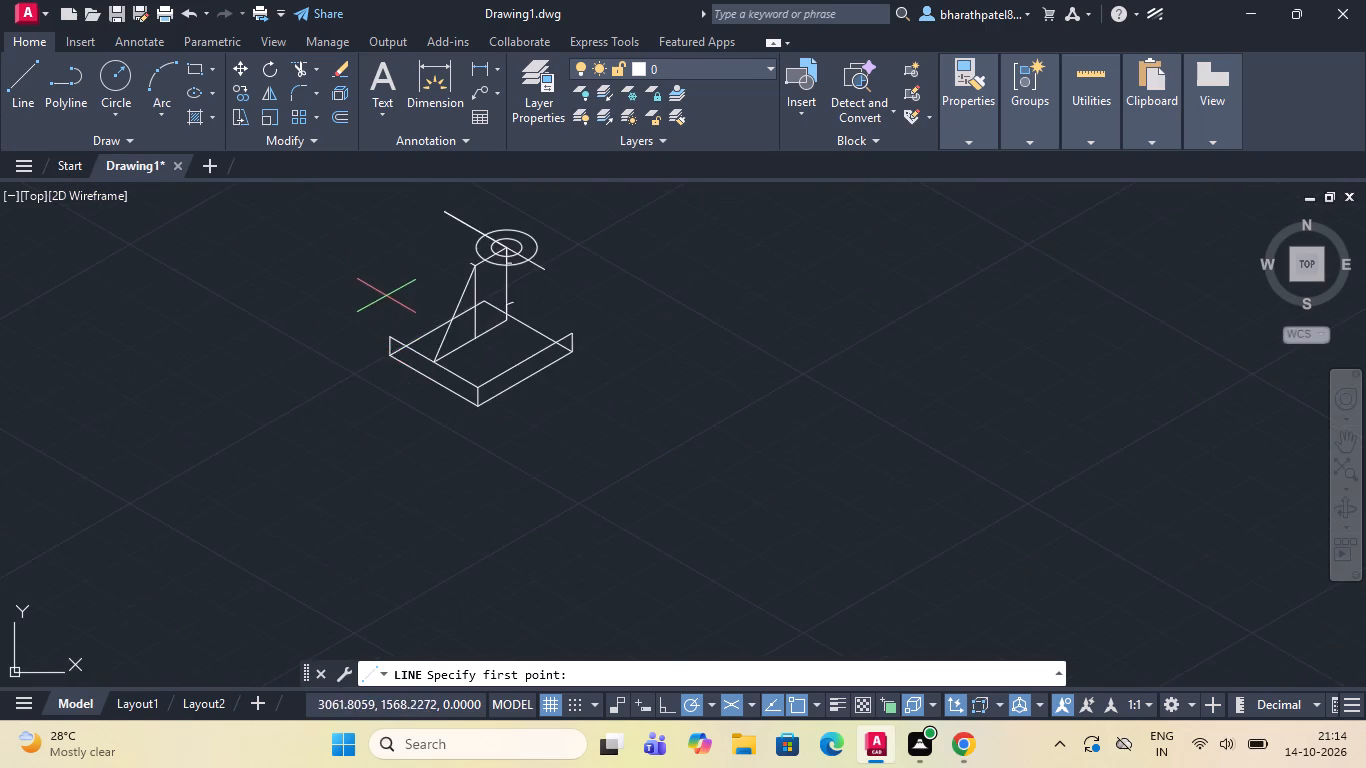
pyautogui.scroll(4, 387, 290)
pyautogui.scroll(-2, 605, 445)
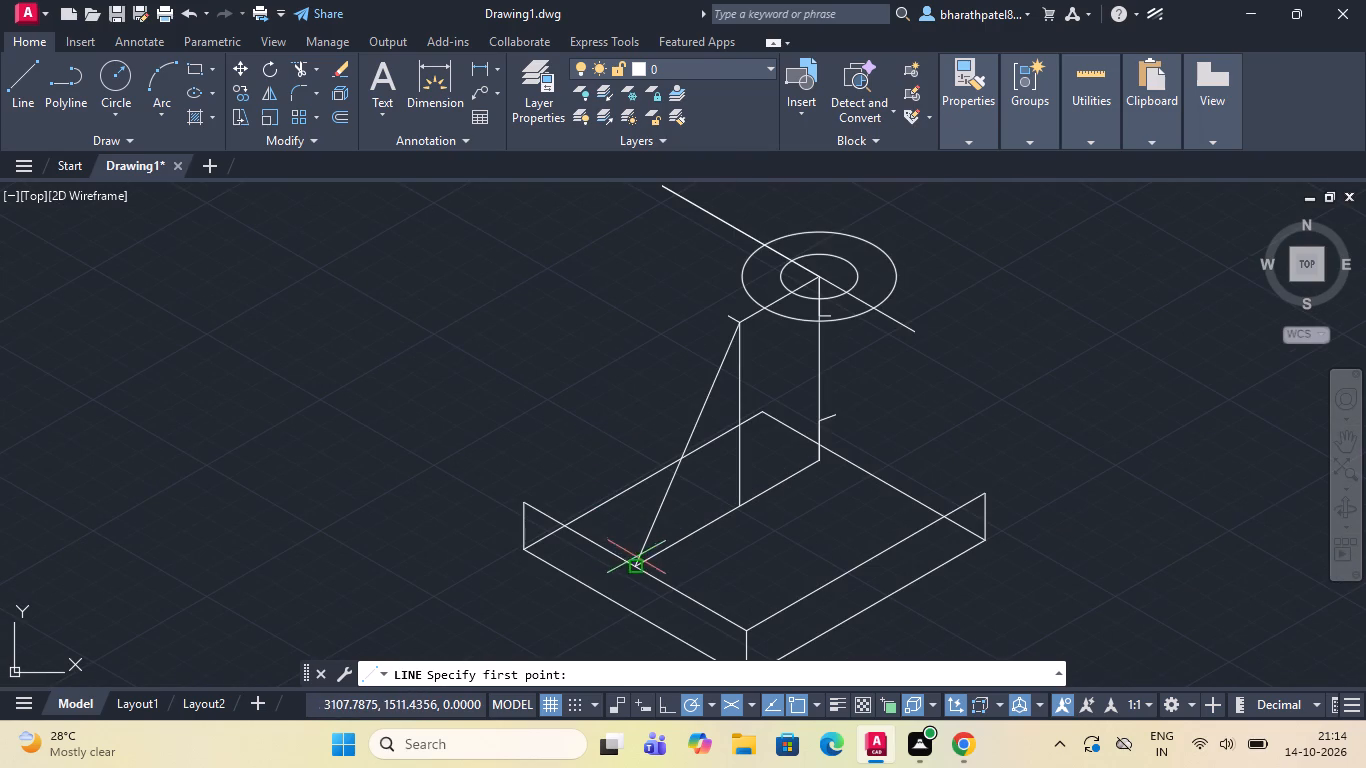
pyautogui.click(634, 564)
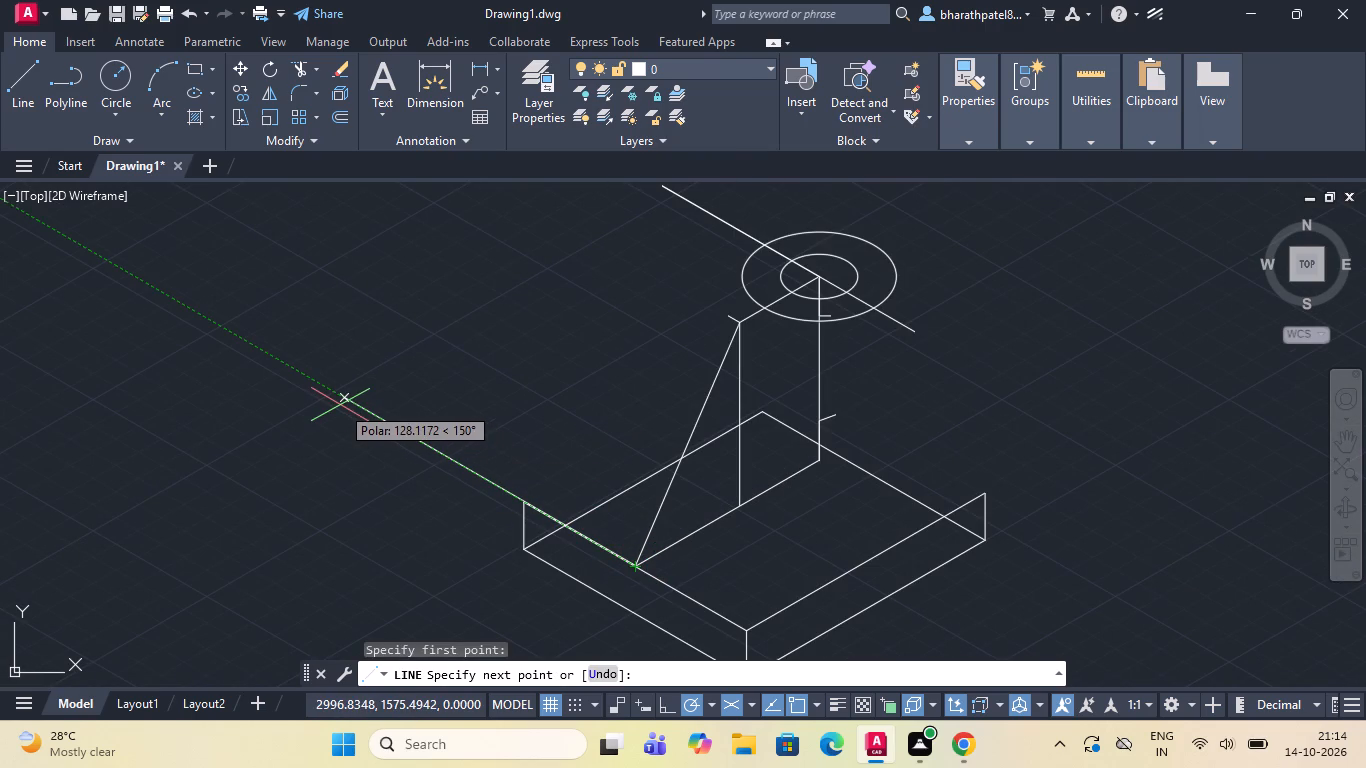
pyautogui.press('5')
pyautogui.press('Return')
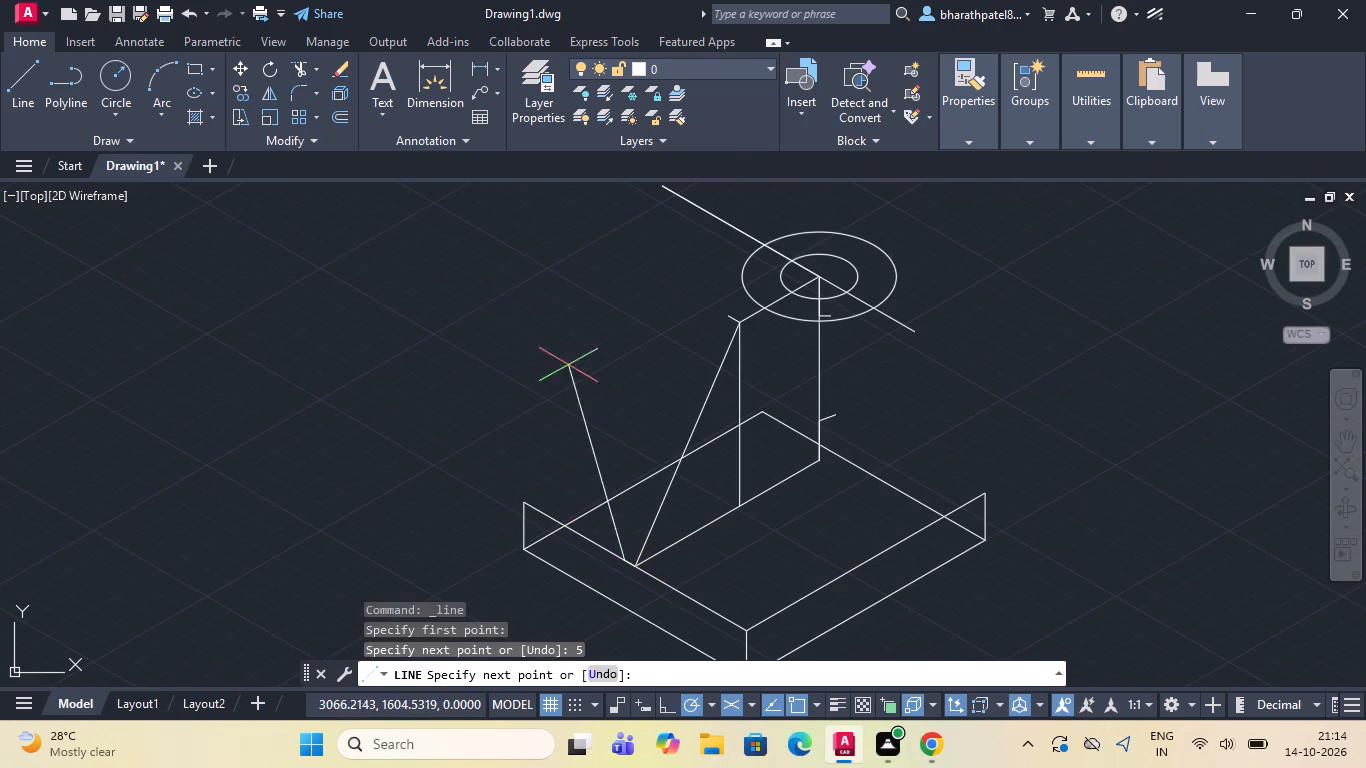
pyautogui.scroll(3, 697, 303)
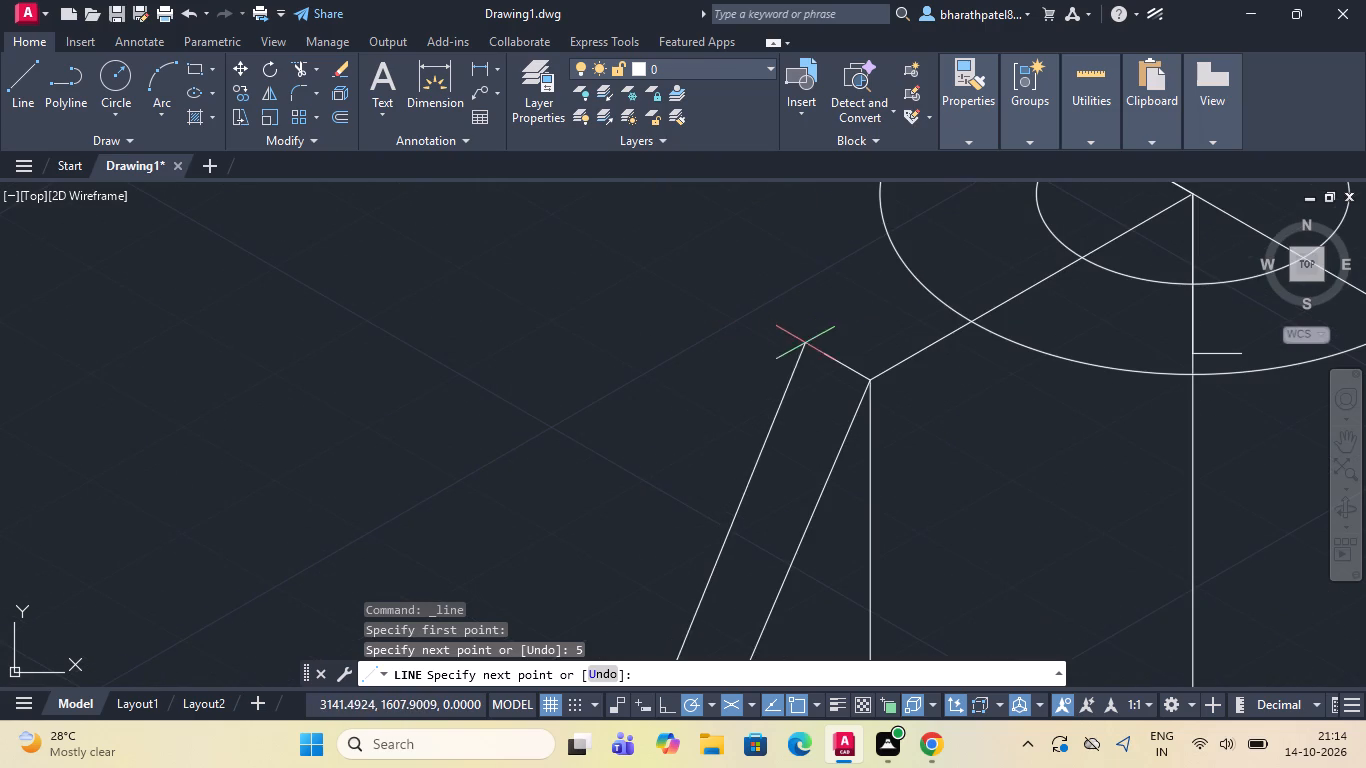
pyautogui.scroll(3, 822, 350)
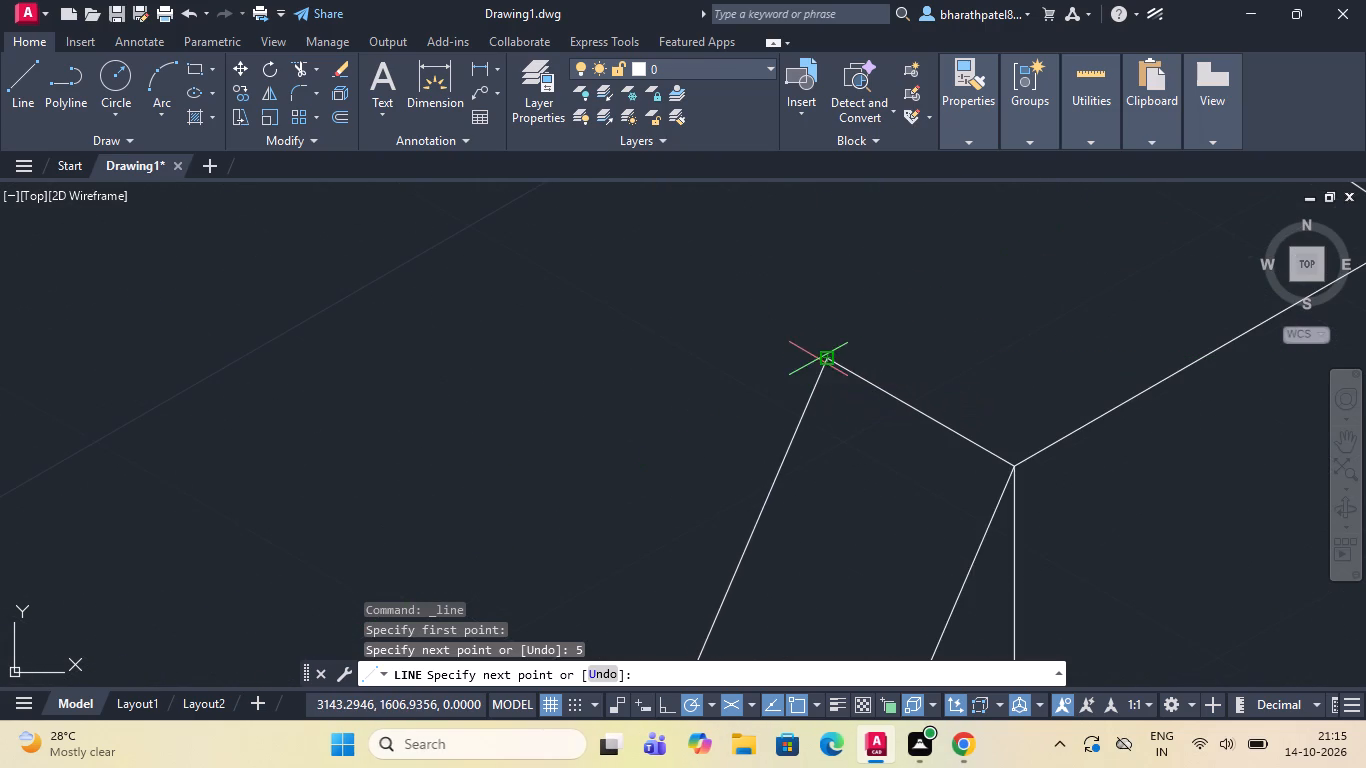
pyautogui.click(827, 352)
# Continue the line 10 units at 330° across the triangle's apex and end it there.
pyautogui.scroll(-3, 827, 346)
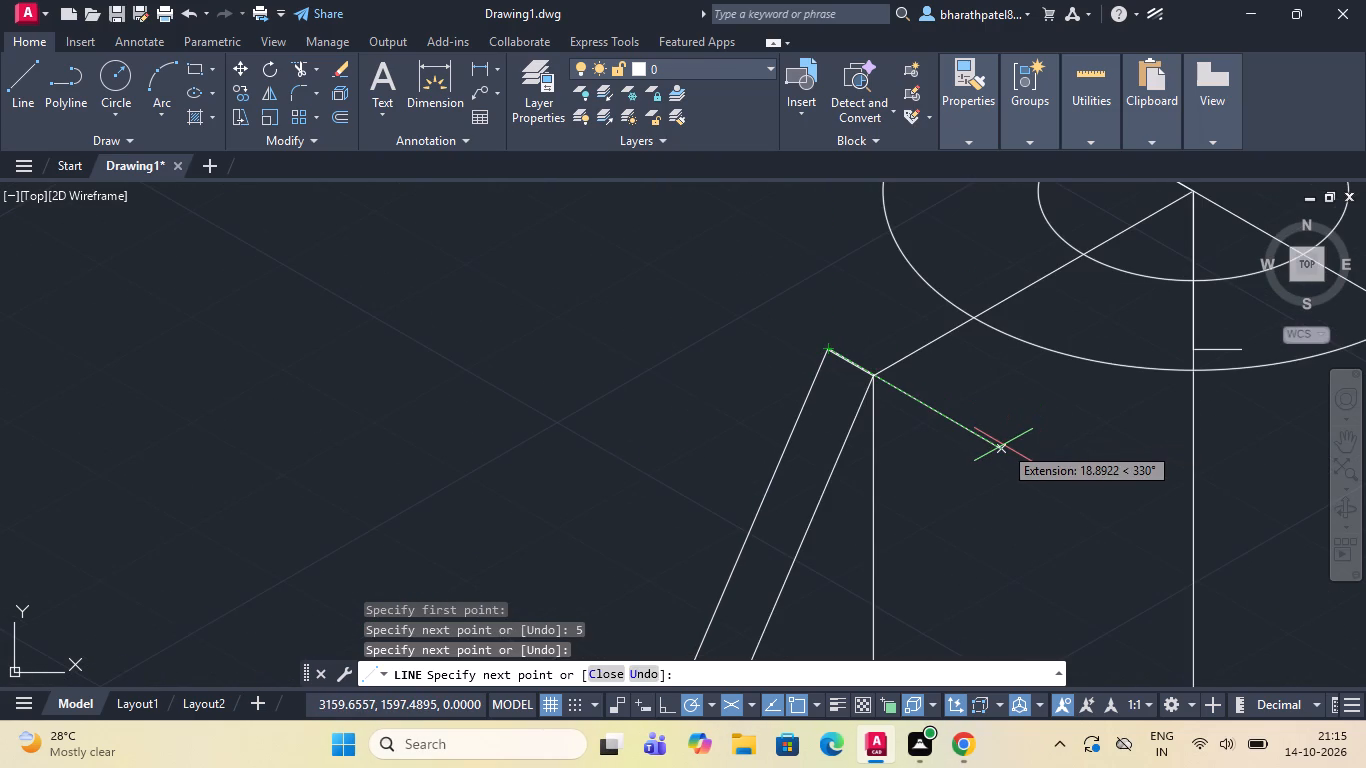
pyautogui.write('10')
pyautogui.press('Return')
pyautogui.scroll(-2, 981, 343)
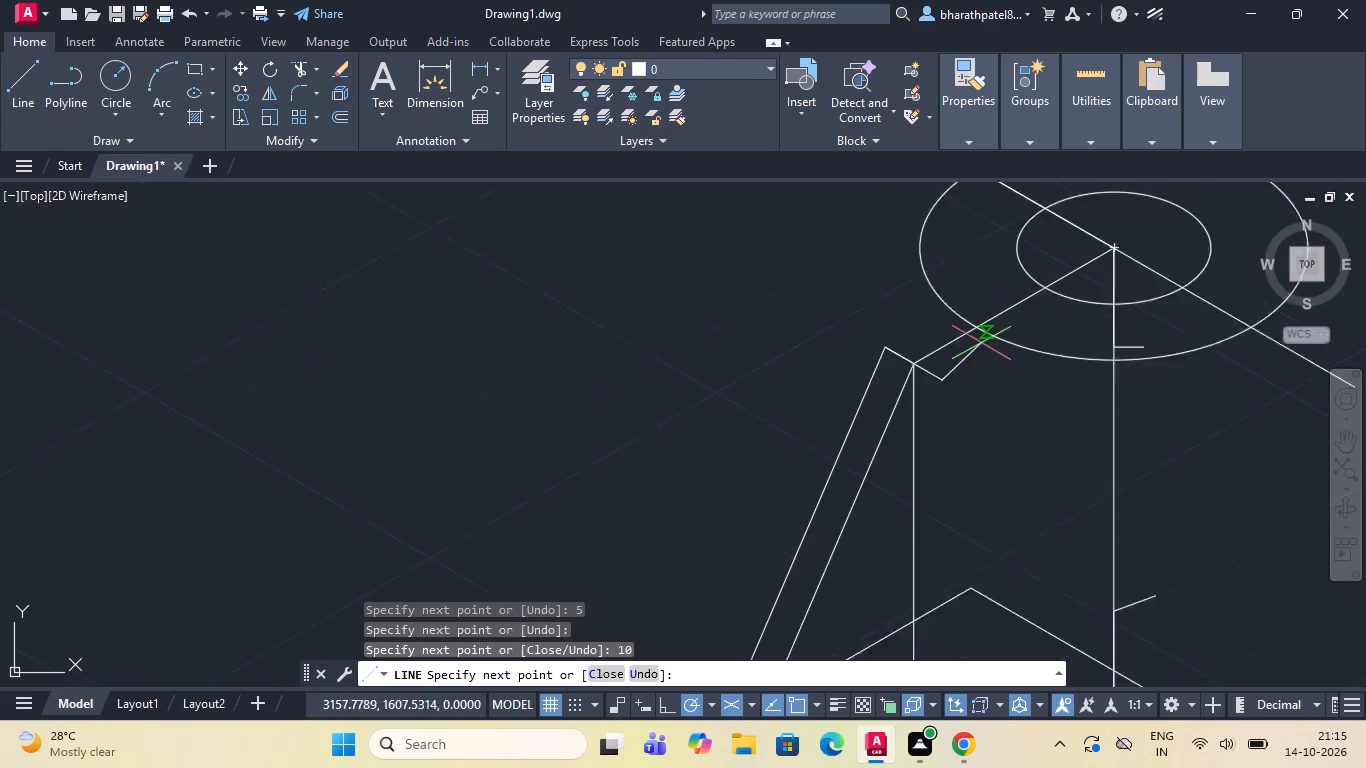
pyautogui.scroll(-2, 981, 343)
pyautogui.scroll(2, 861, 549)
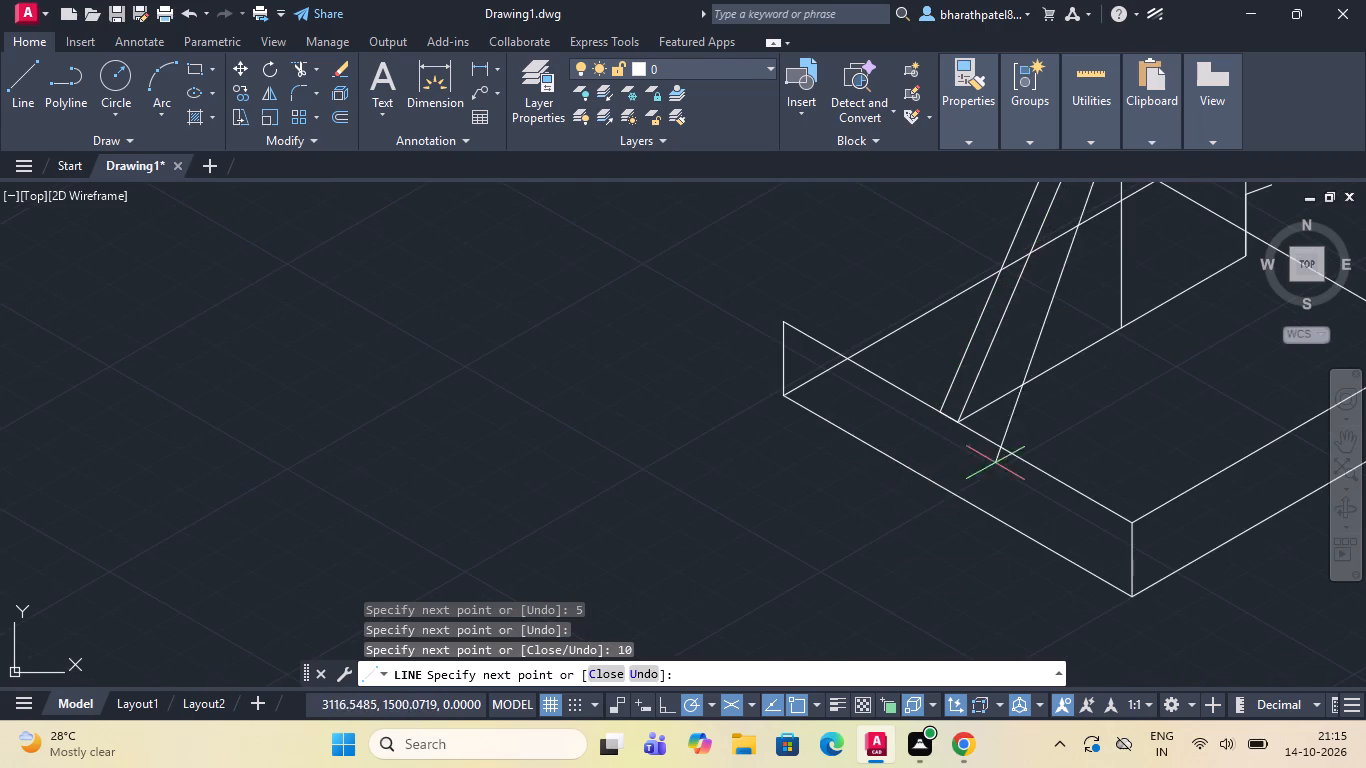
pyautogui.scroll(3, 1000, 430)
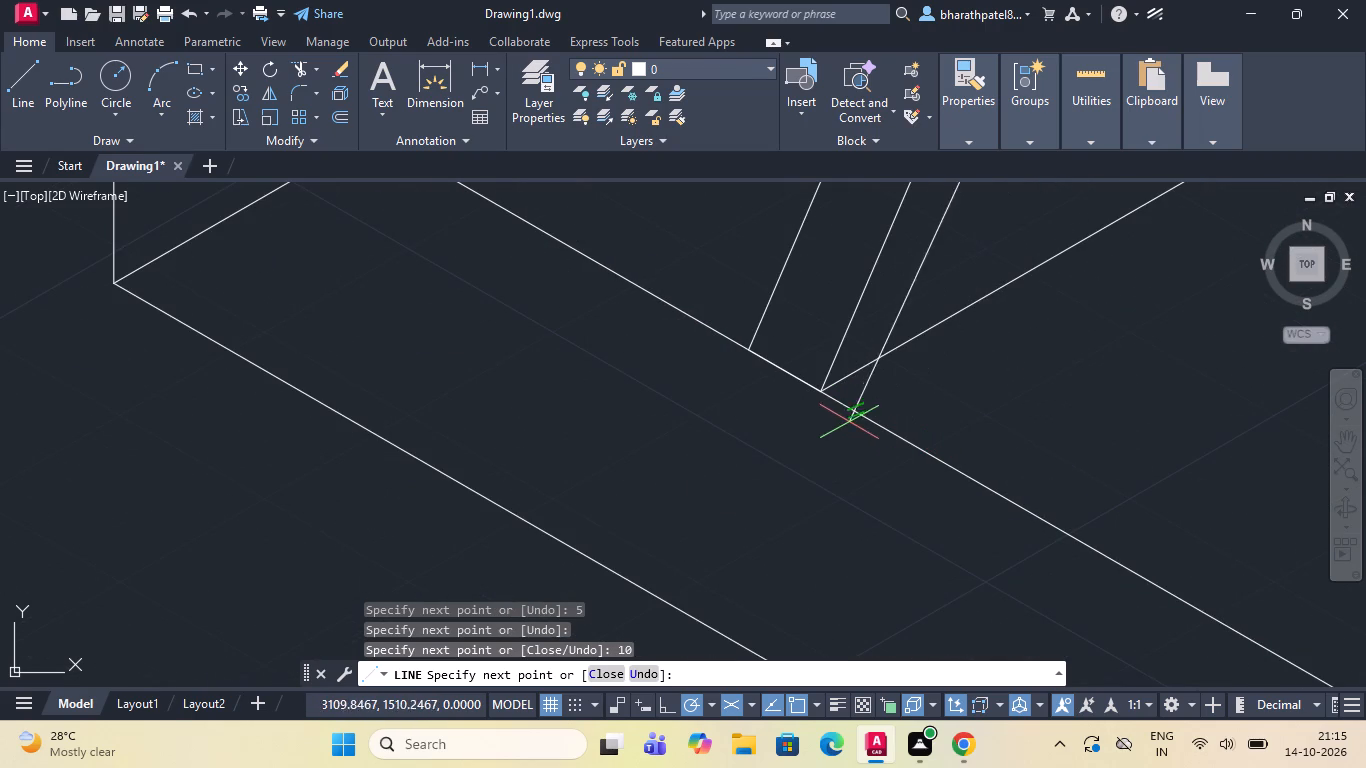
pyautogui.press('Escape')
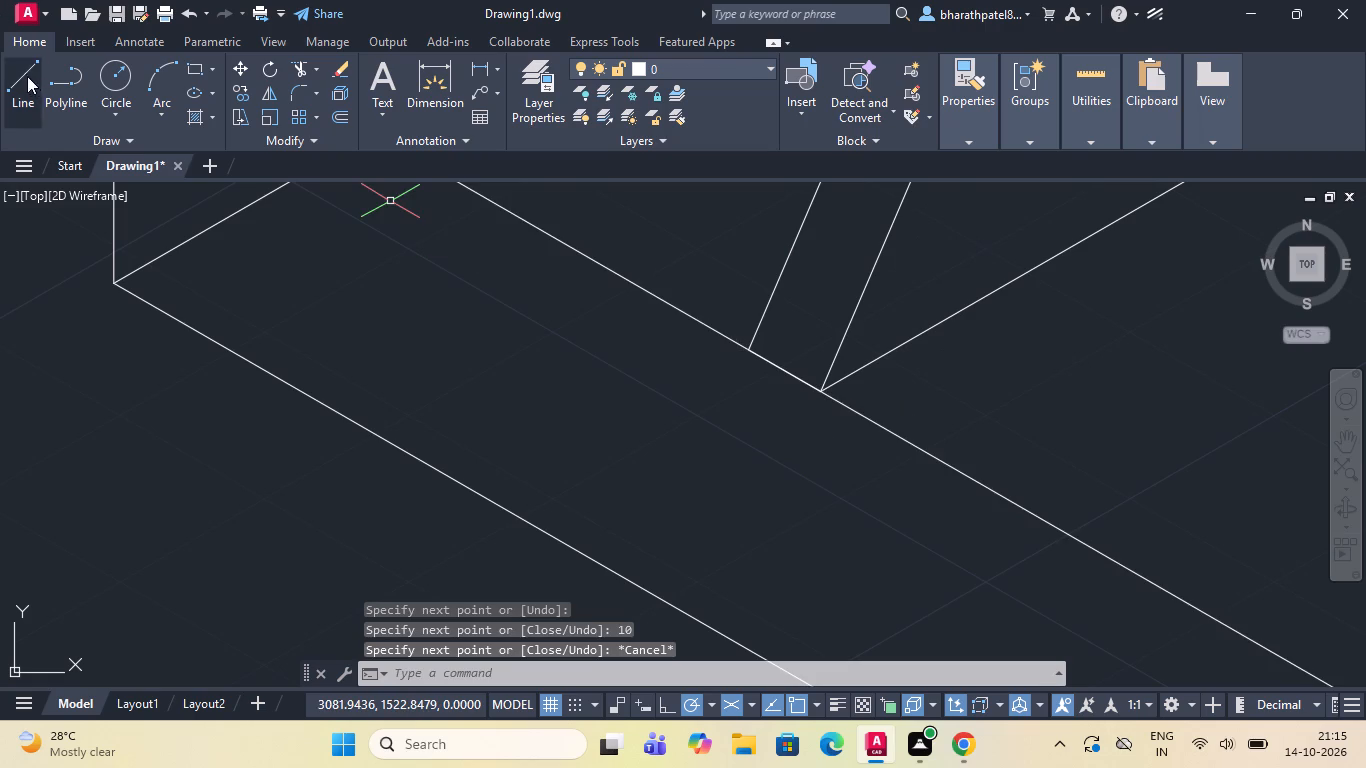
# Draw a line 5 units at 330° from the triangle's lower corner, continuing up to the far end of the 10-unit apex line.
pyautogui.moveTo(26, 74); pyautogui.dragTo(60, 110)
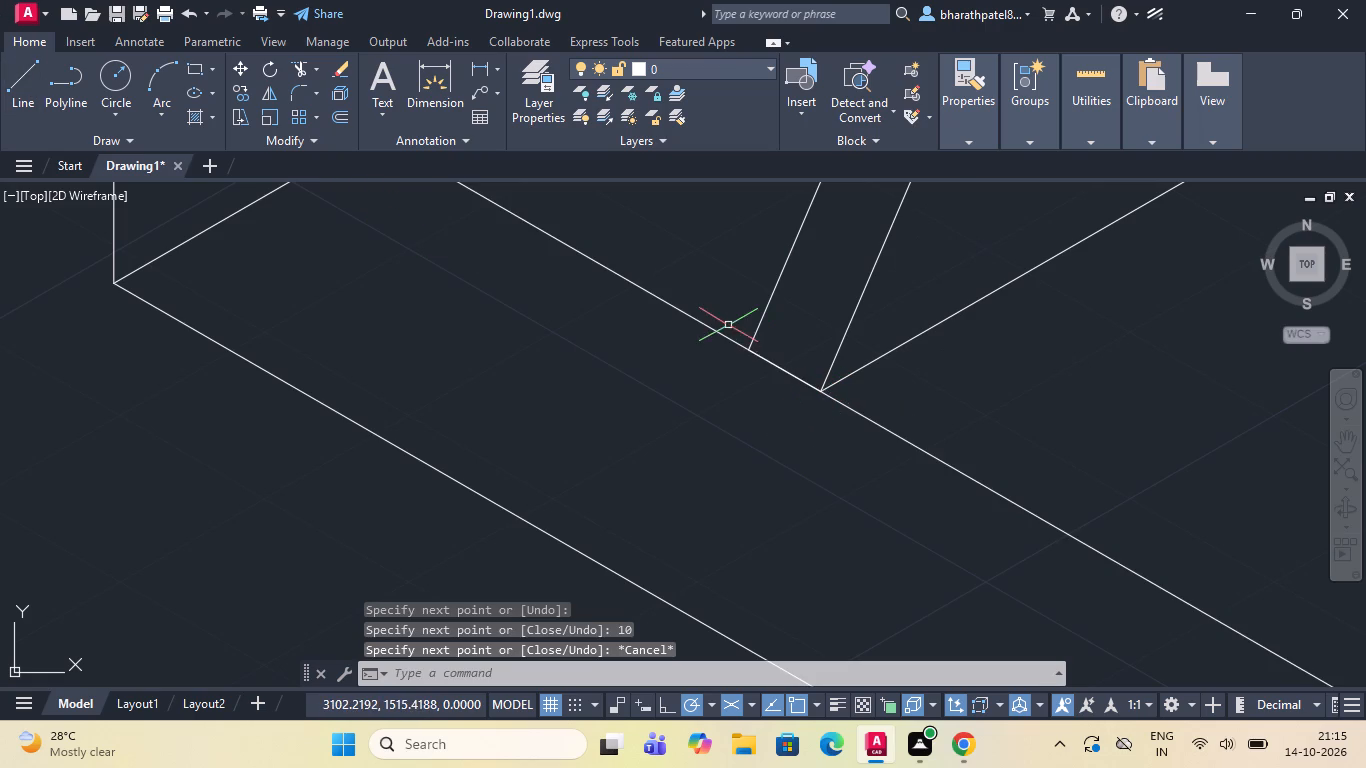
pyautogui.moveTo(23, 79); pyautogui.dragTo(108, 128)
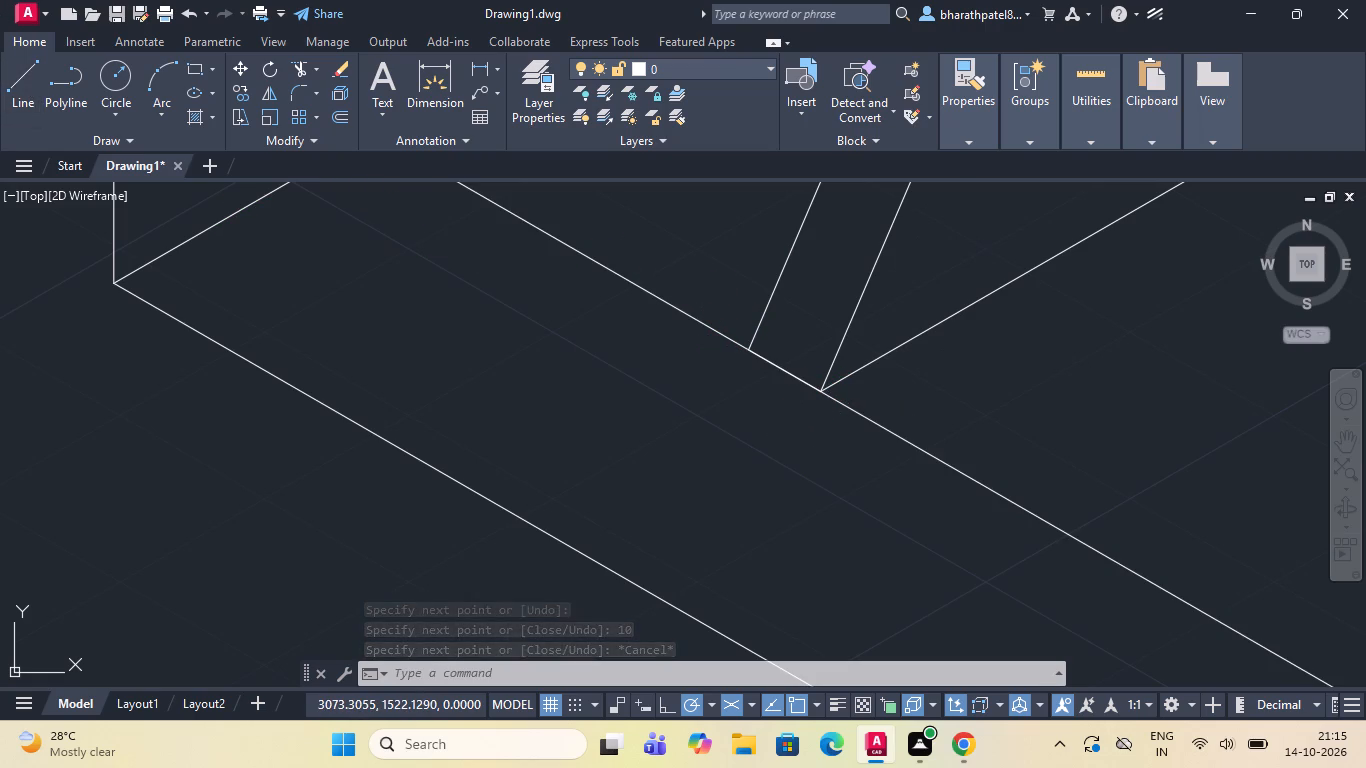
pyautogui.click(26, 72)
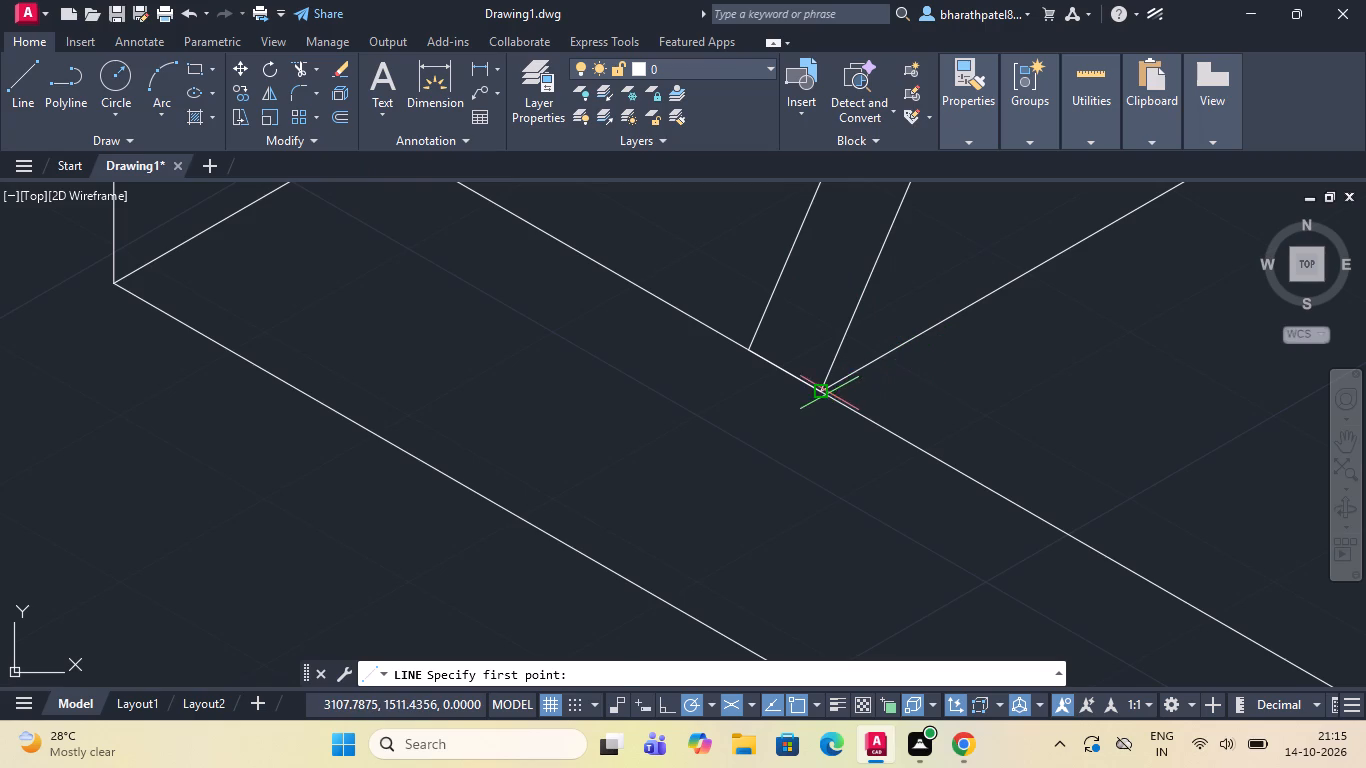
pyautogui.click(820, 385)
pyautogui.scroll(-5, 810, 375)
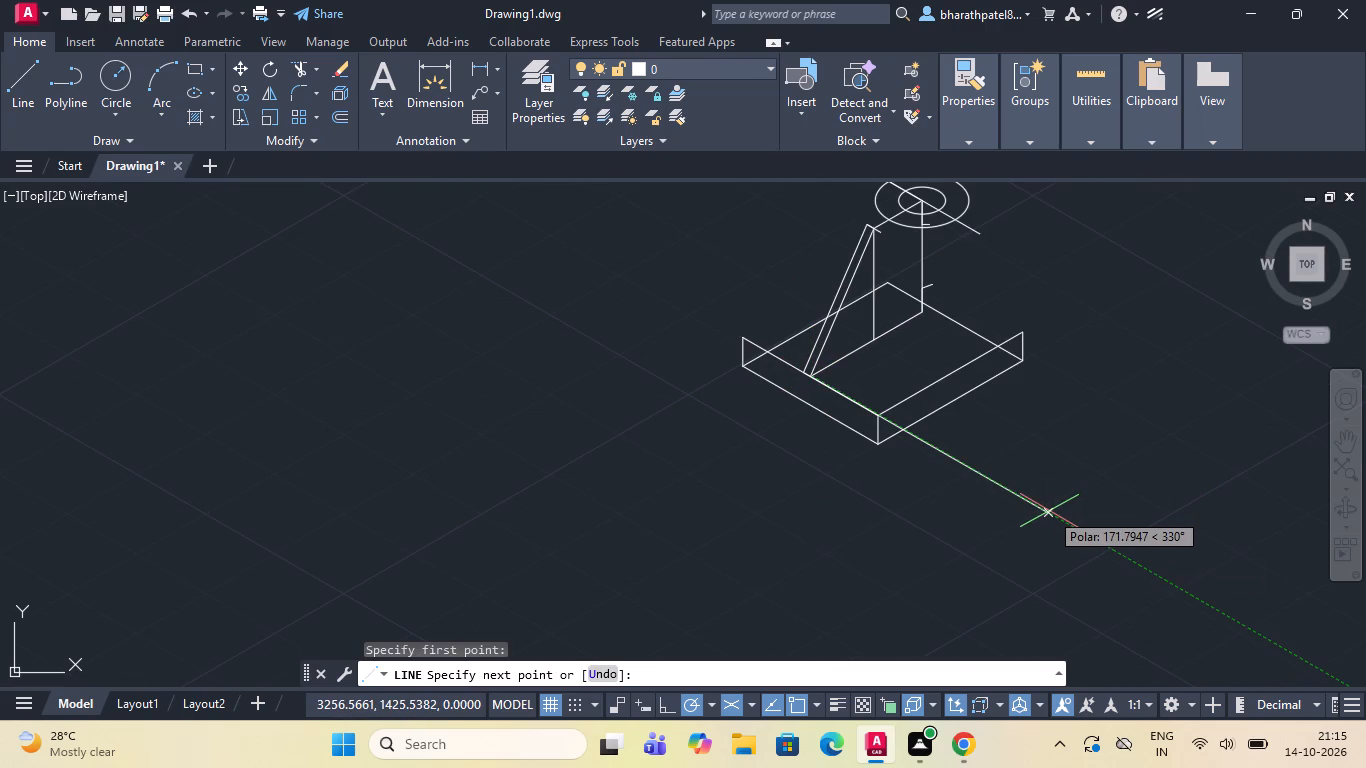
pyautogui.press('5')
pyautogui.press('Return')
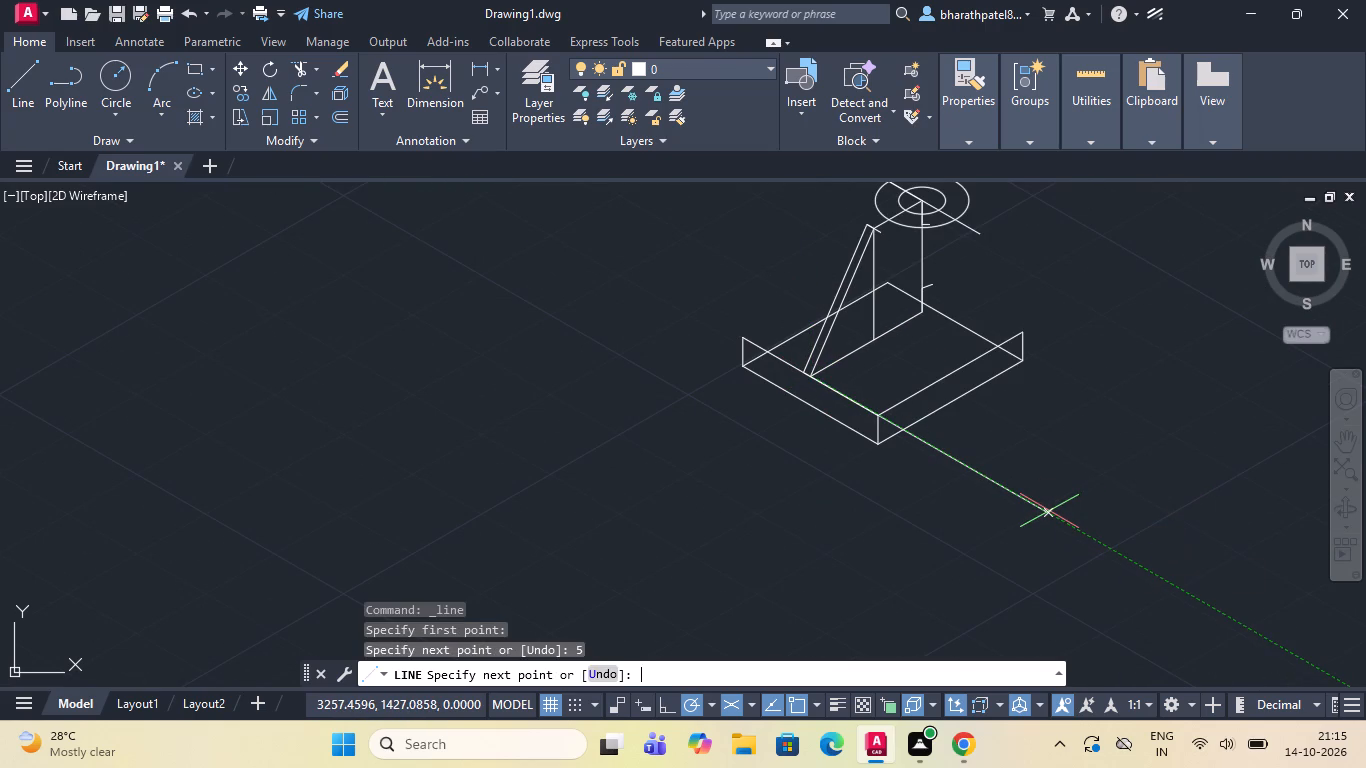
pyautogui.scroll(-2, 941, 423)
pyautogui.scroll(3, 914, 360)
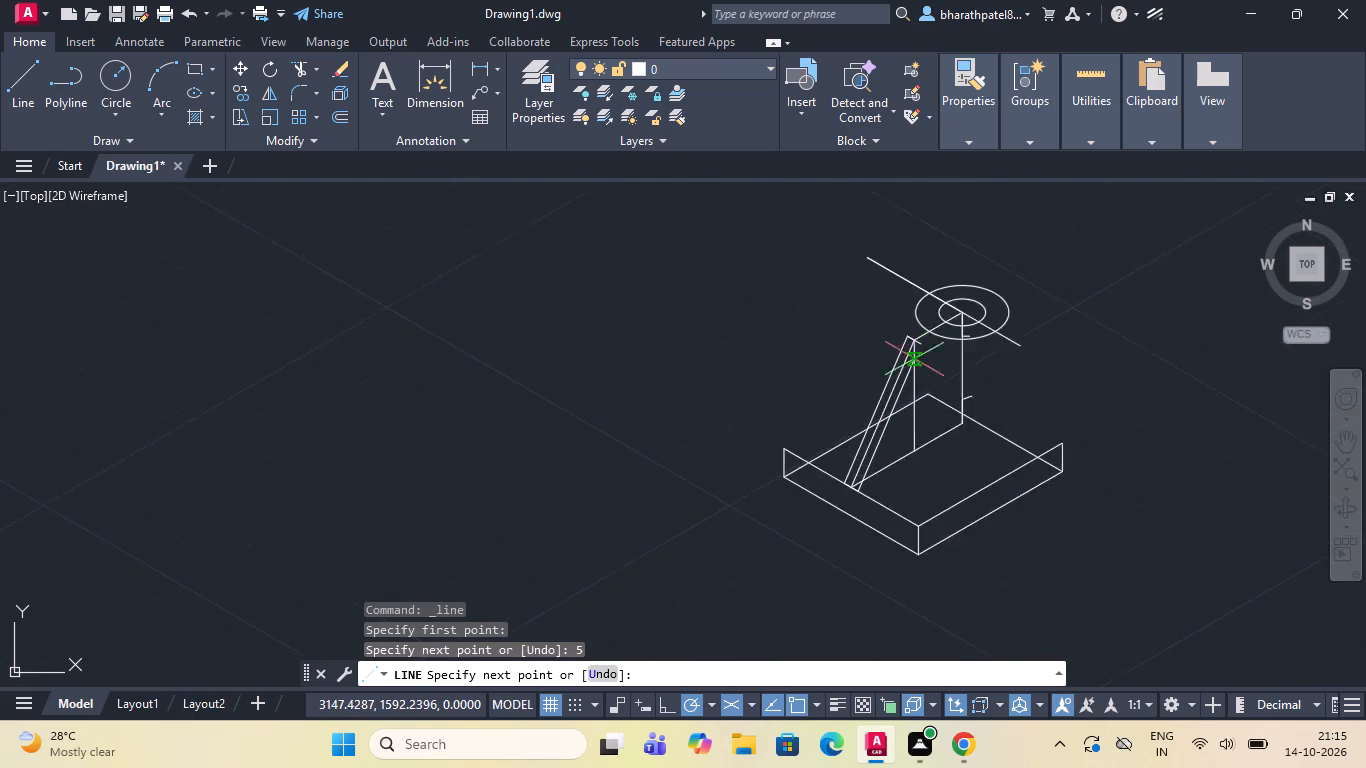
pyautogui.scroll(2, 916, 356)
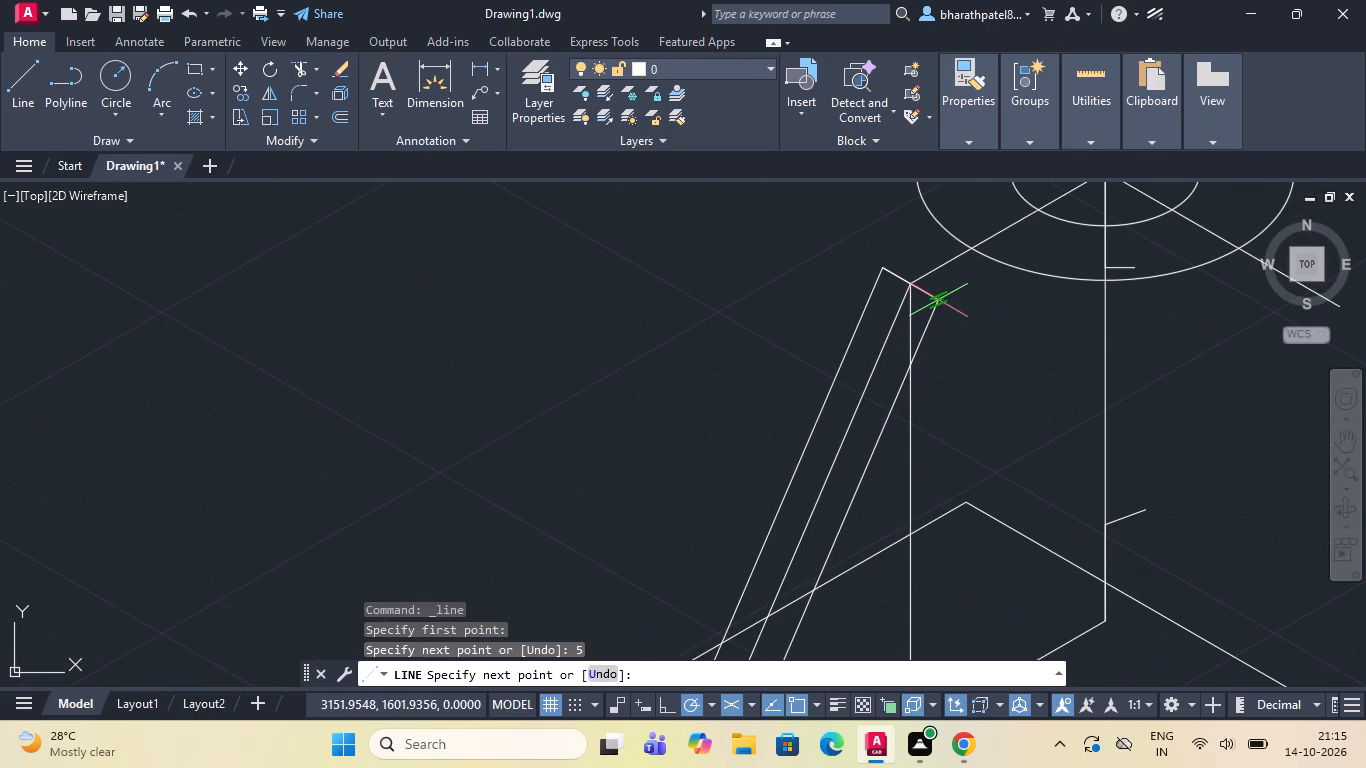
pyautogui.scroll(4, 937, 299)
pyautogui.click(936, 294)
pyautogui.scroll(-5, 936, 294)
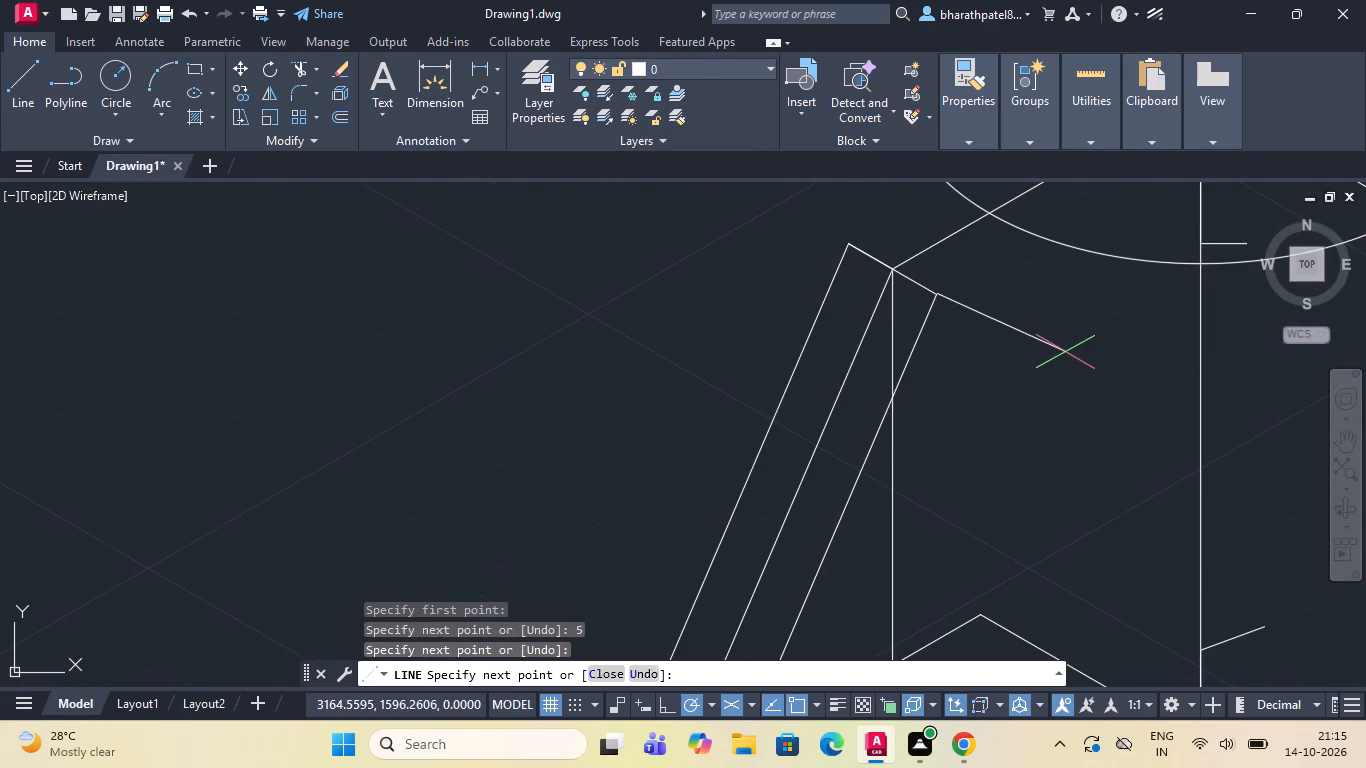
pyautogui.press('Escape')
# Draw a line about 98.6 units at 210° from where the boss's outer isocircle crosses the 330° end of its centre line.
pyautogui.scroll(-4, 1023, 341)
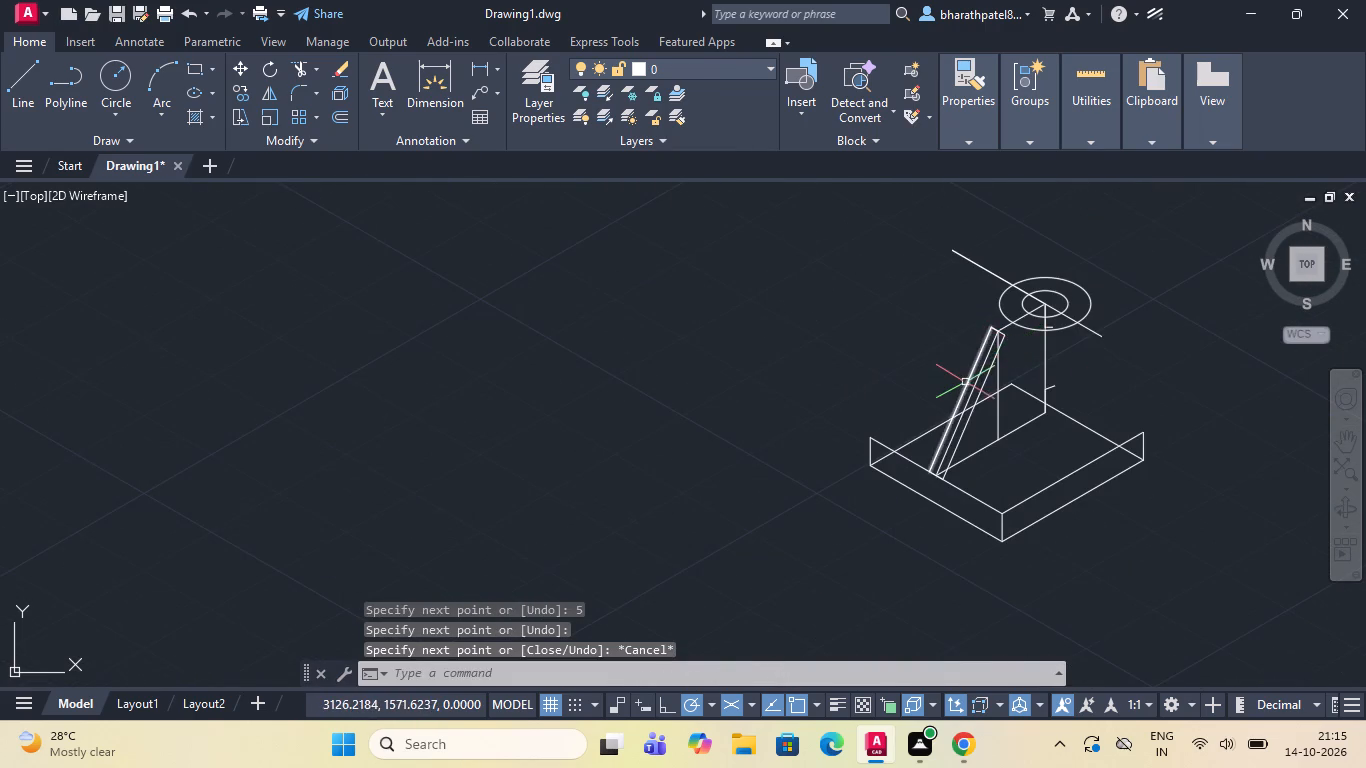
pyautogui.scroll(3, 965, 382)
pyautogui.scroll(-3, 965, 382)
pyautogui.scroll(2, 1084, 430)
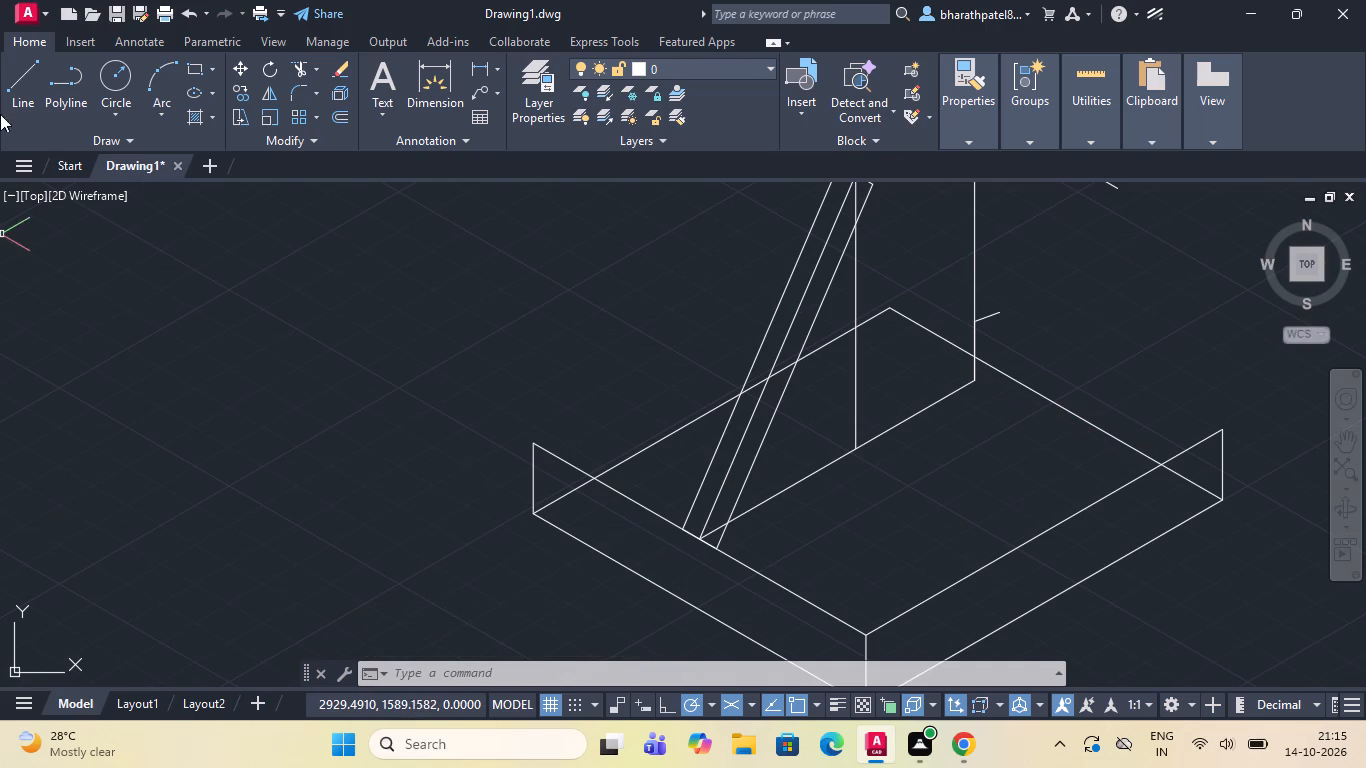
pyautogui.moveTo(24, 76); pyautogui.dragTo(33, 89)
pyautogui.scroll(-2, 392, 348)
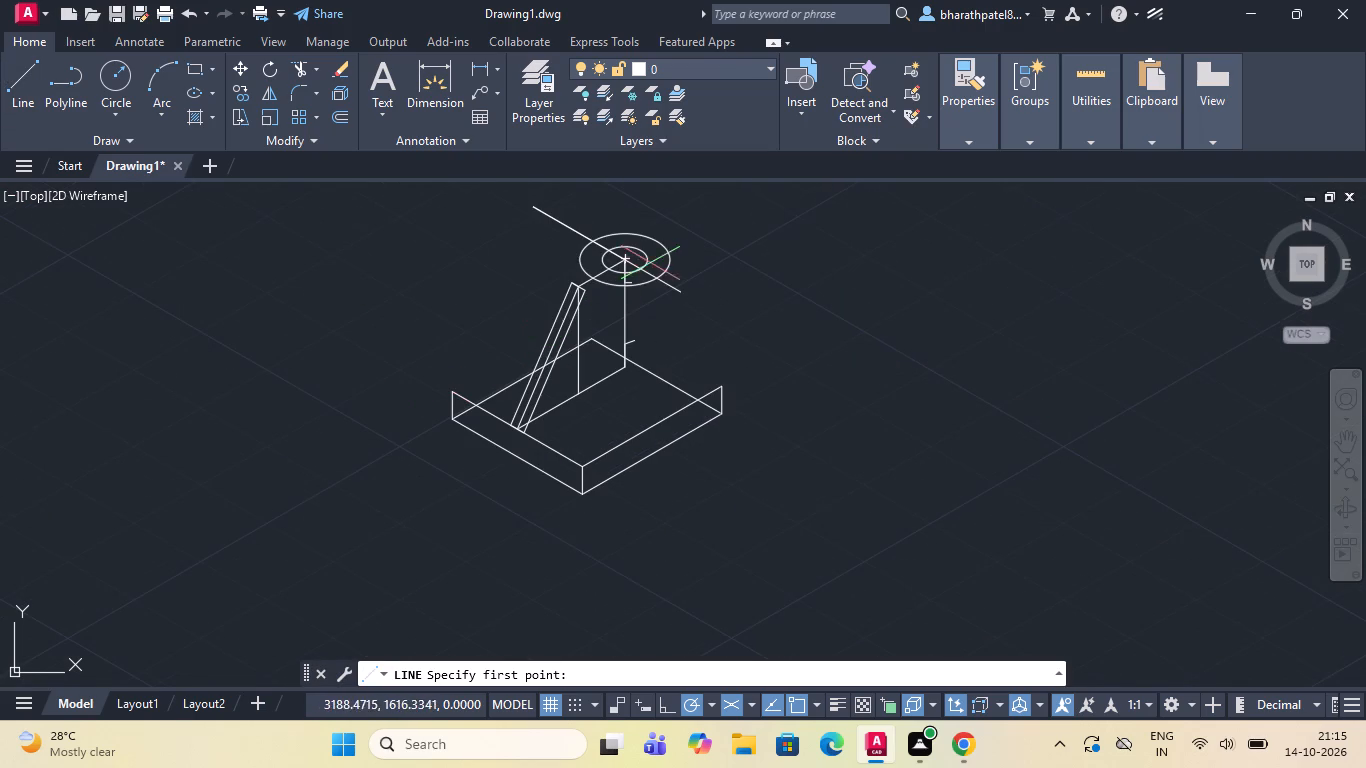
pyautogui.scroll(5, 650, 263)
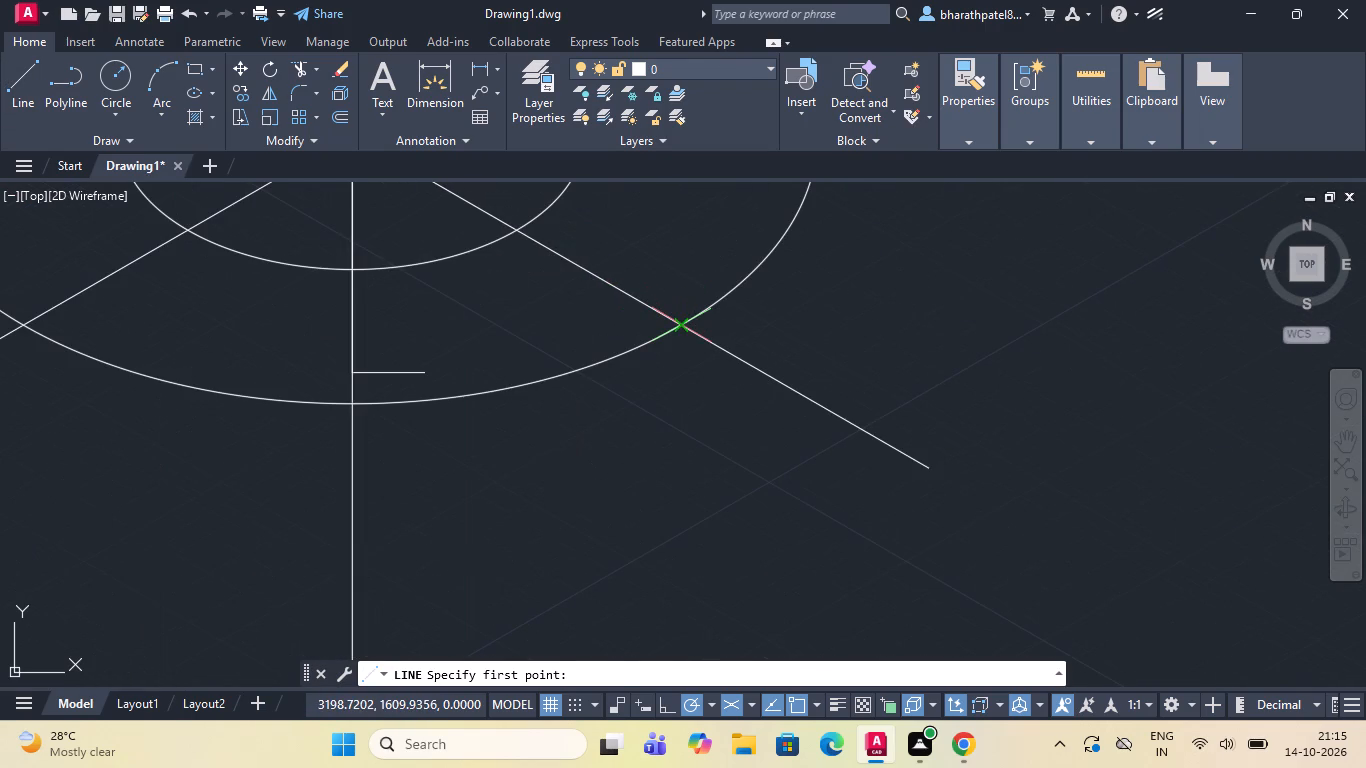
pyautogui.click(676, 325)
pyautogui.scroll(-4, 676, 324)
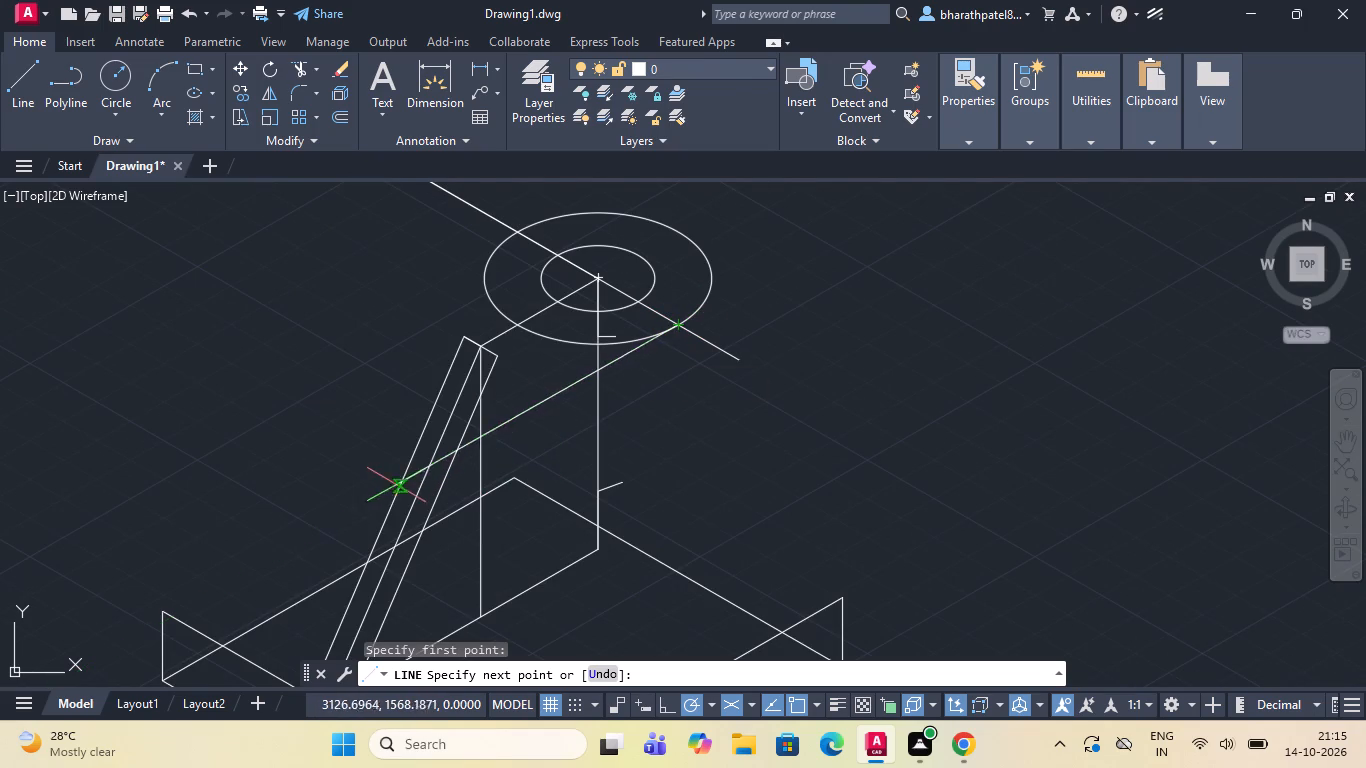
pyautogui.click(348, 516)
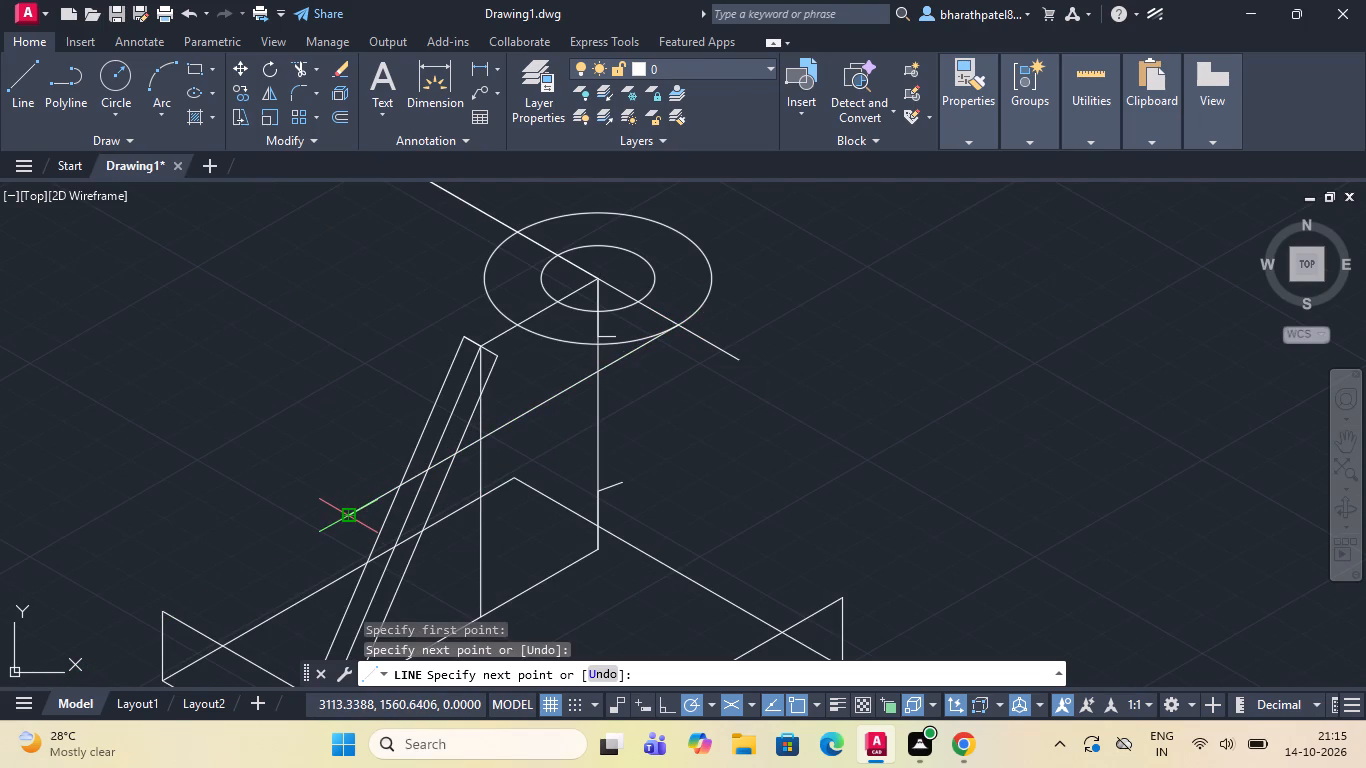
pyautogui.press('Escape')
# Draw a line about 73 units at 210° from where the outer isocircle crosses the 150° side of its centre line.
pyautogui.click(4, 84)
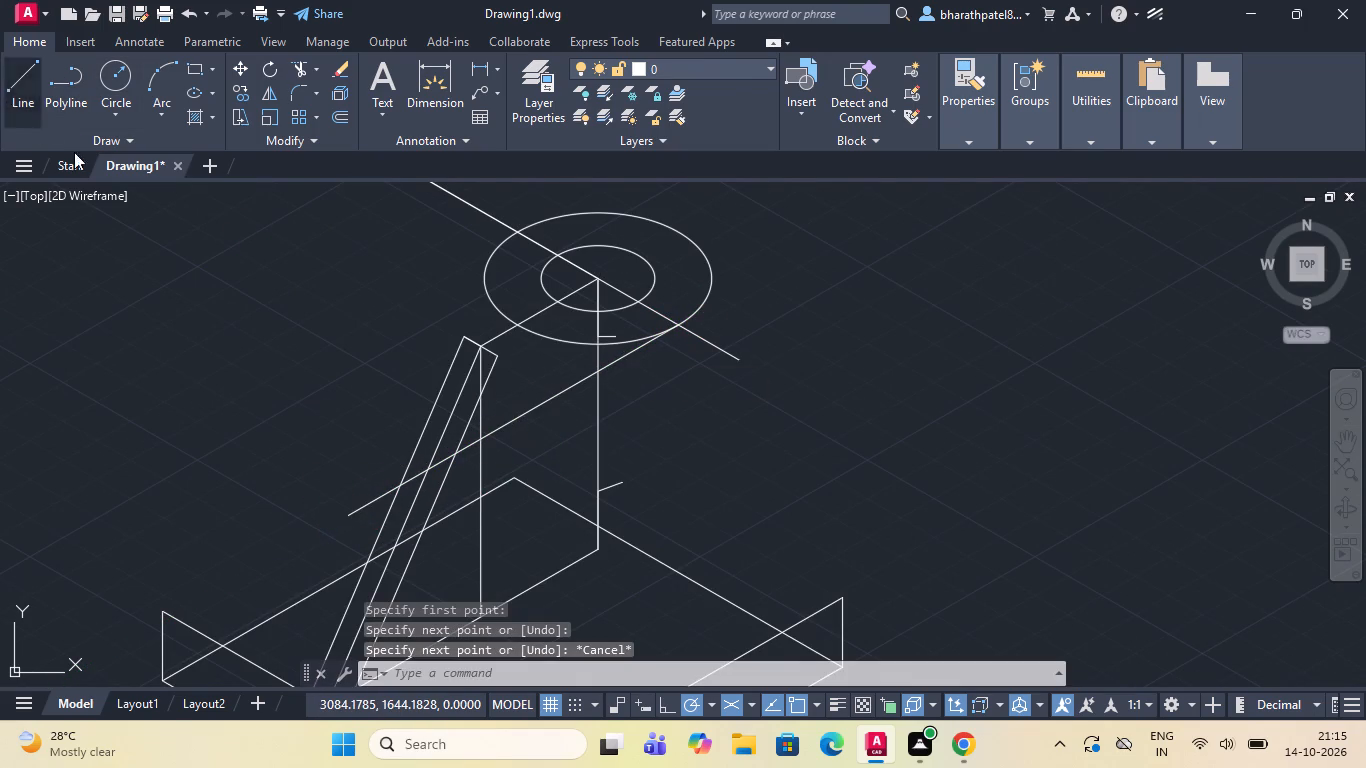
pyautogui.scroll(-2, 319, 444)
pyautogui.scroll(4, 331, 426)
pyautogui.scroll(-2, 344, 424)
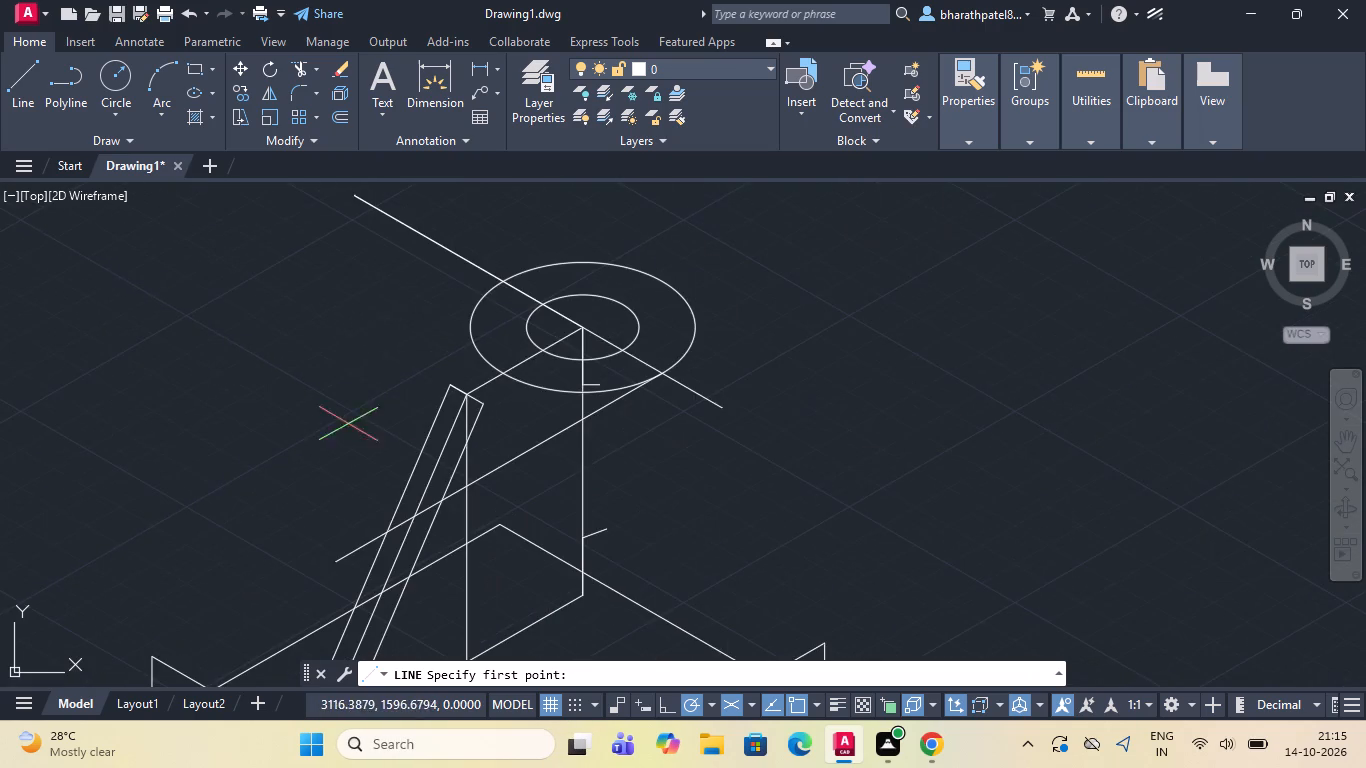
pyautogui.scroll(1, 408, 300)
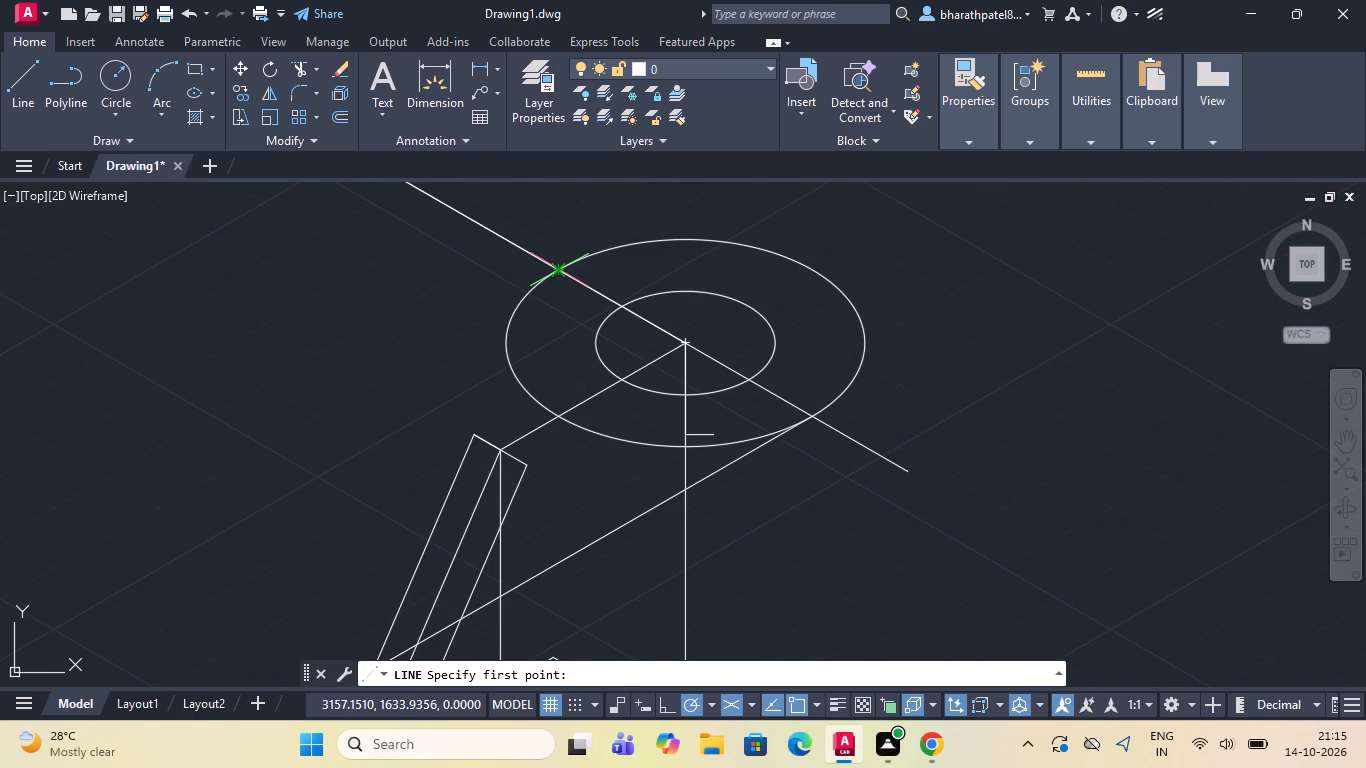
pyautogui.moveTo(556, 268); pyautogui.dragTo(543, 270)
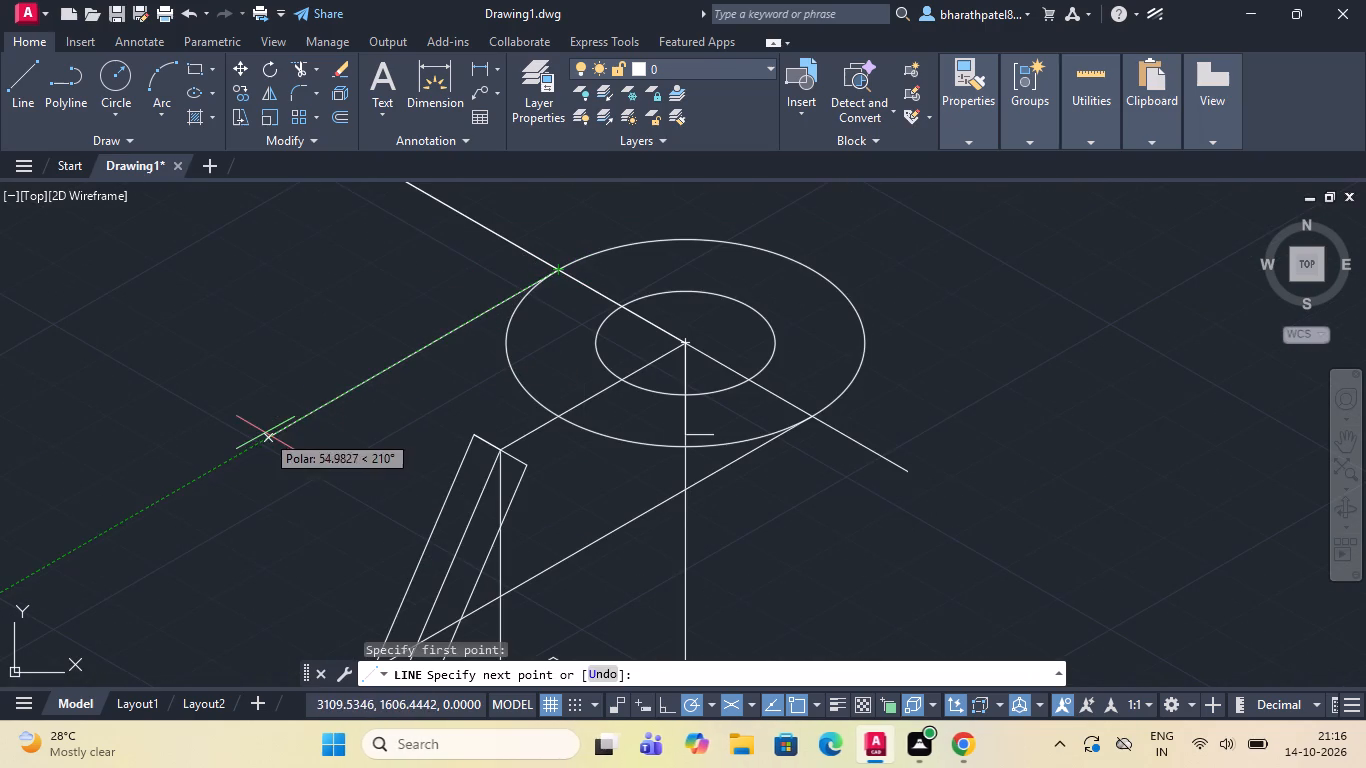
pyautogui.click(170, 492)
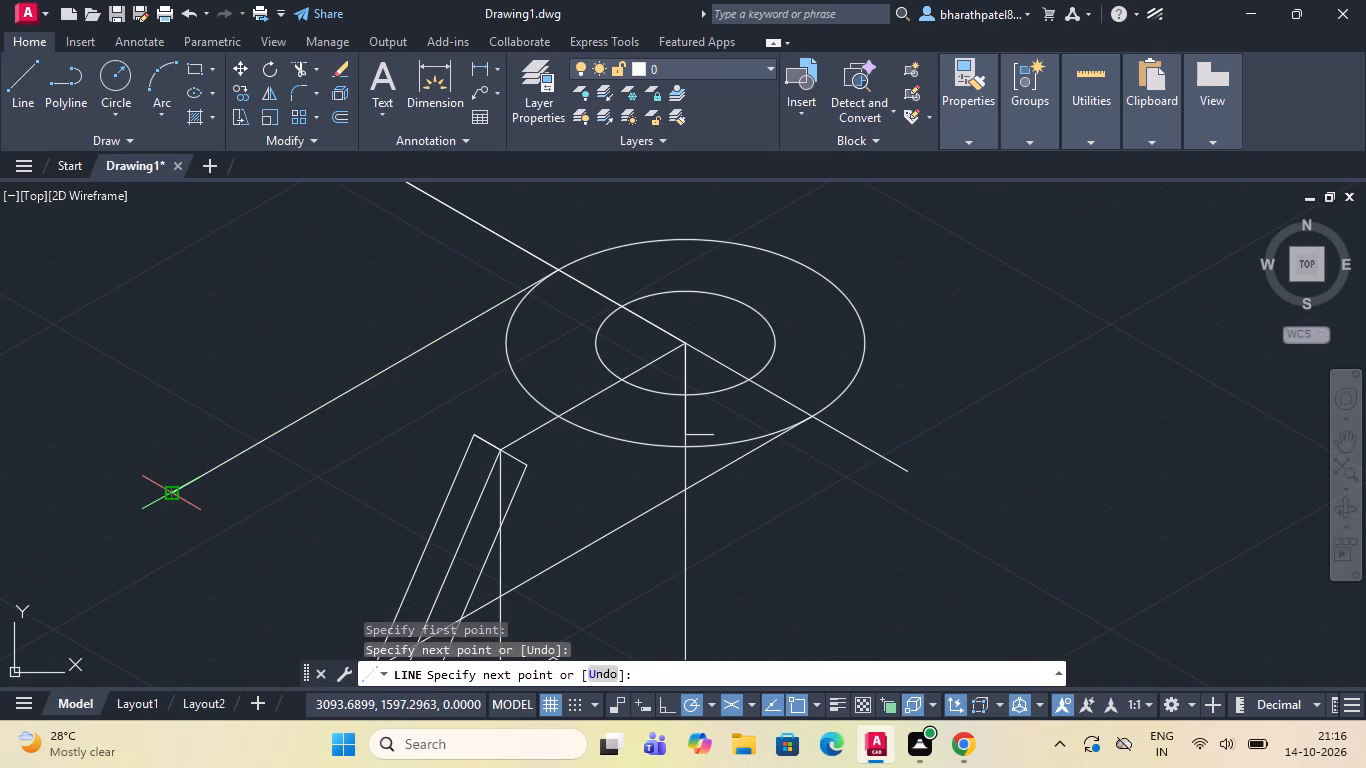
pyautogui.press('Escape')
# Draw a line at 330° from the near end of the rib's 10-unit apex edge, past the nearer of the two 210° lines.
pyautogui.scroll(-2, 355, 289)
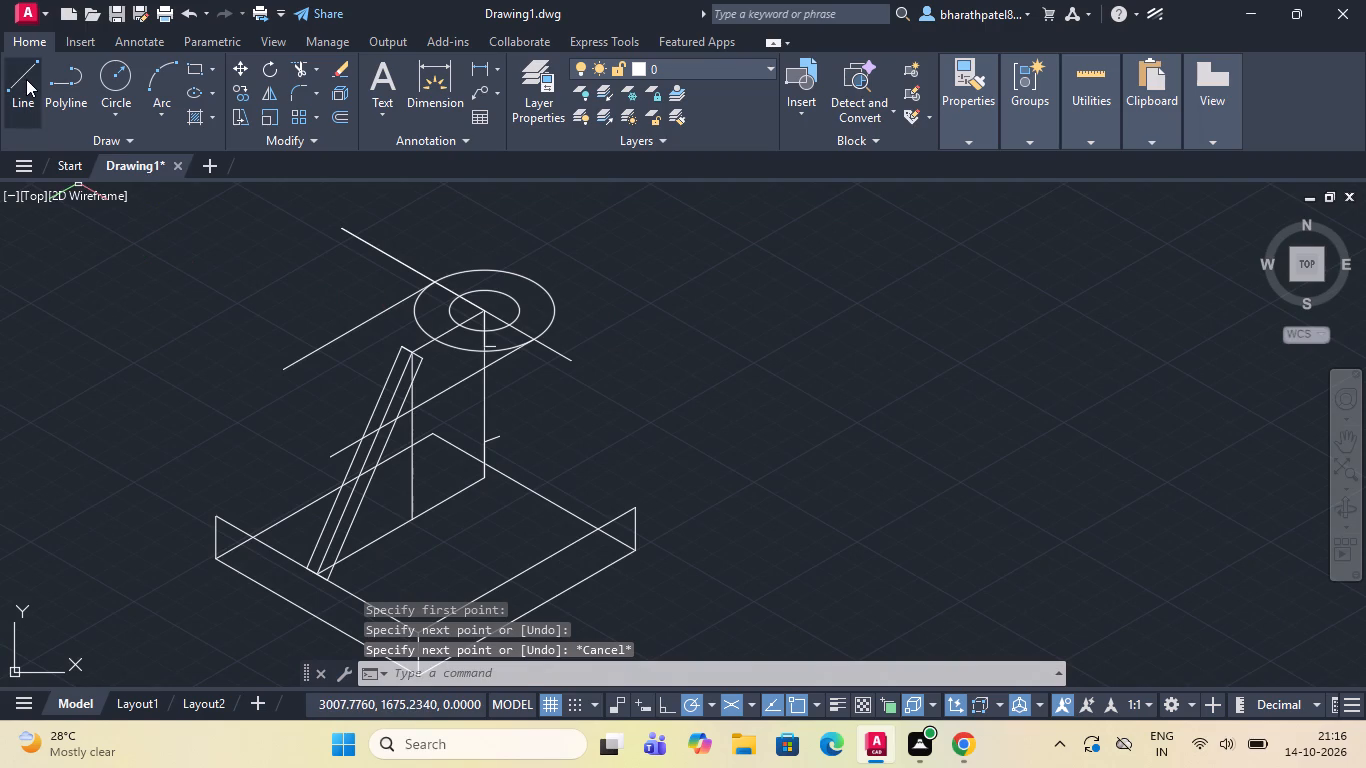
pyautogui.click(26, 79)
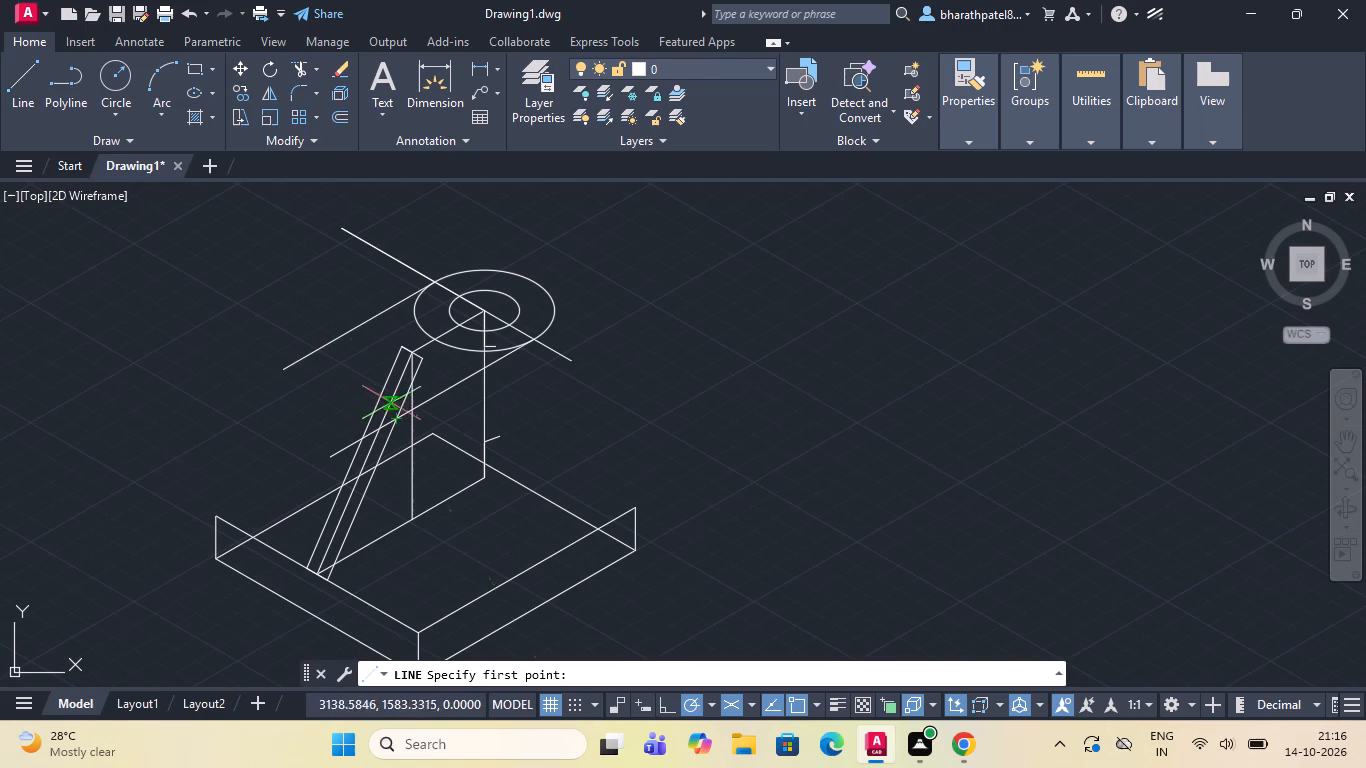
pyautogui.scroll(4, 414, 366)
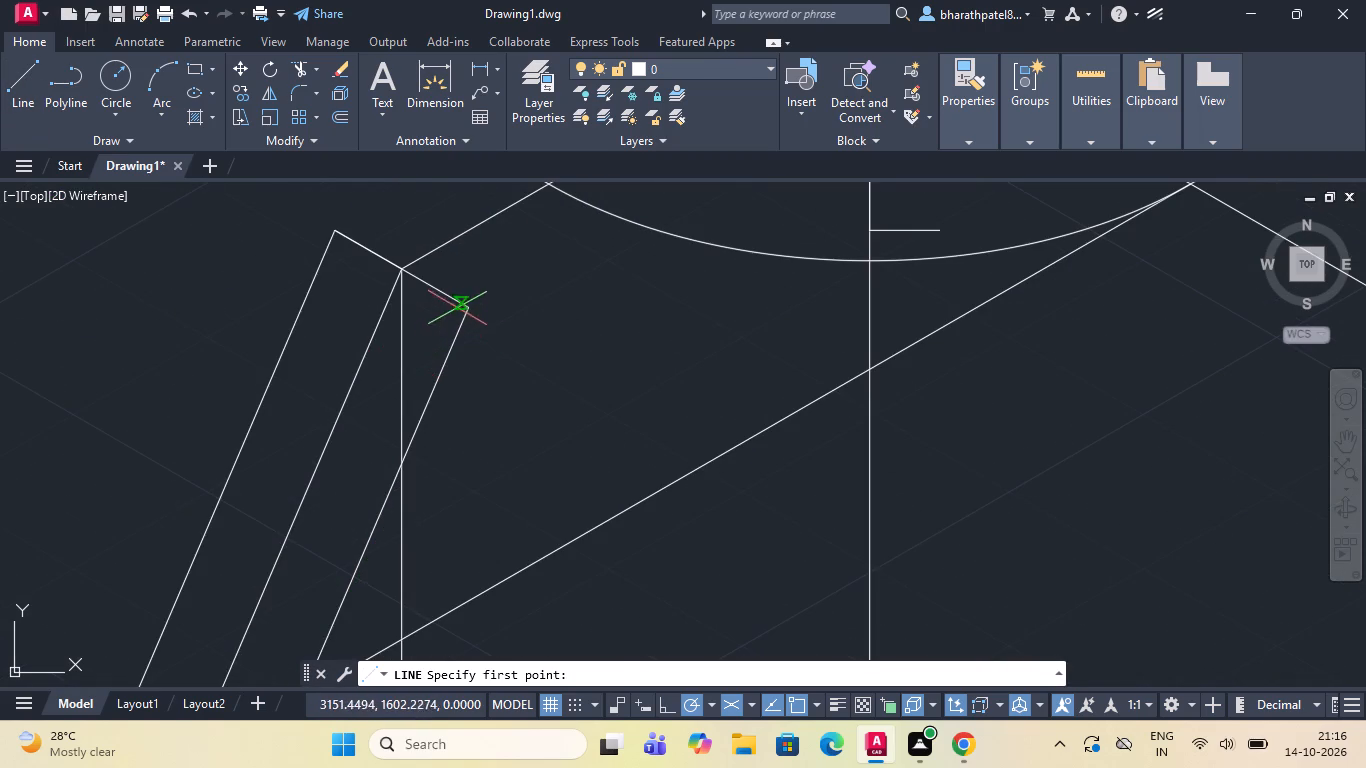
pyautogui.click(467, 307)
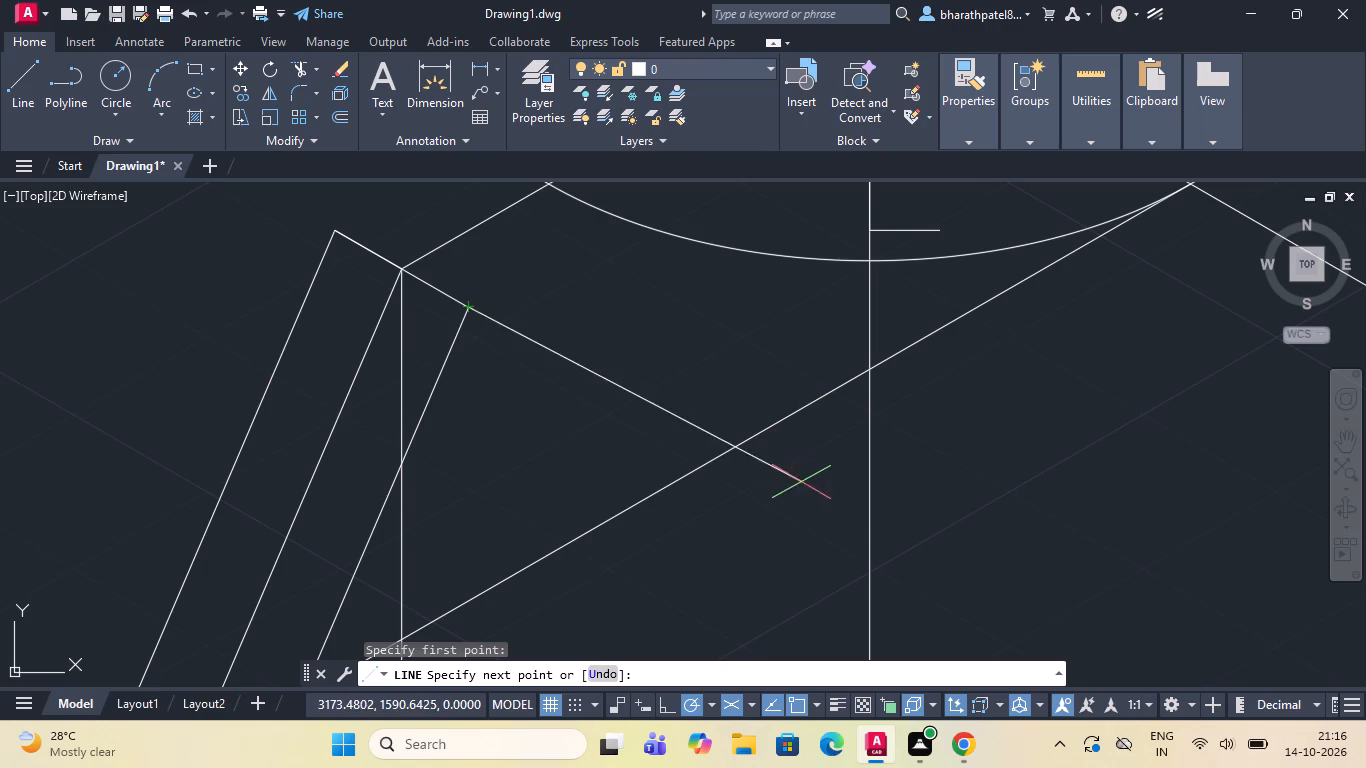
pyautogui.click(801, 498)
pyautogui.press('Escape')
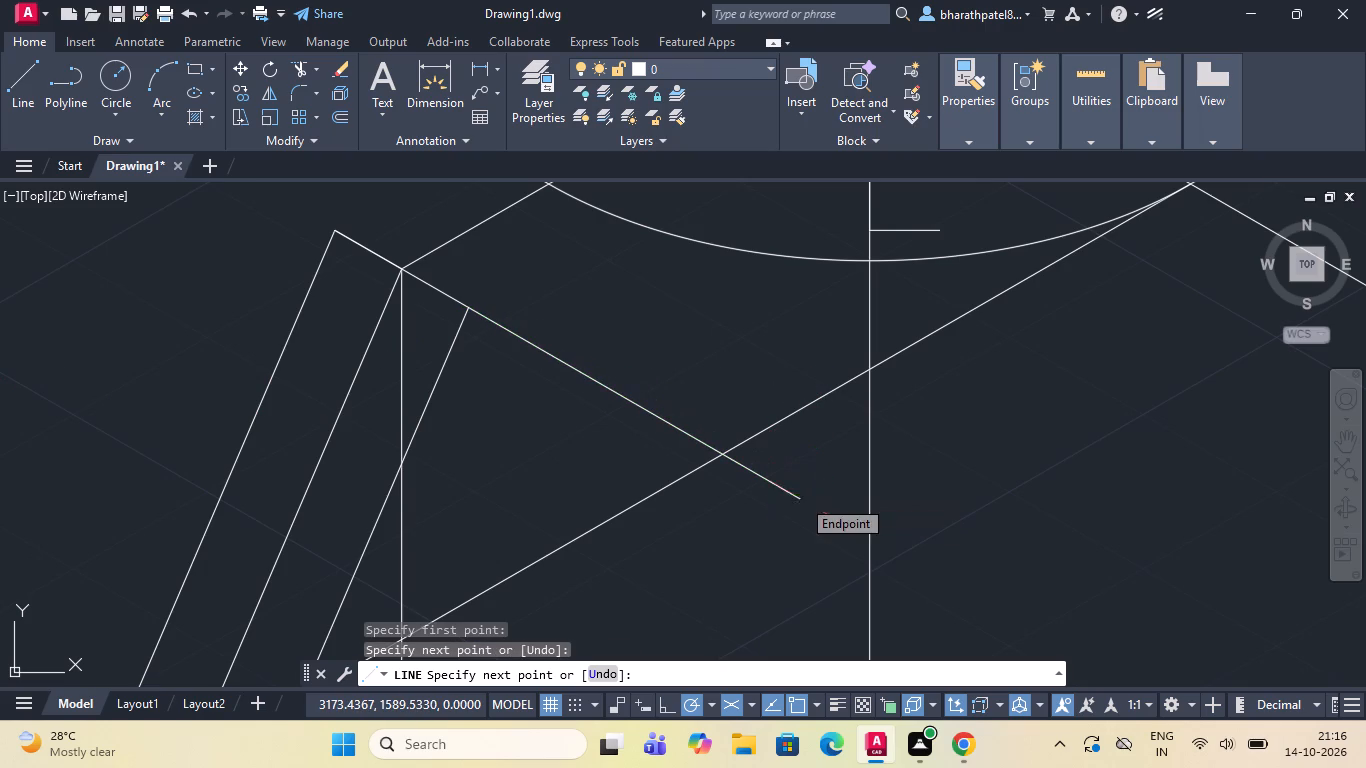
# Draw a line at 150° from the far end of the rib's apex edge, past the other 210° line.
pyautogui.click(8, 83)
pyautogui.scroll(-4, 461, 294)
pyautogui.scroll(4, 376, 224)
pyautogui.scroll(-3, 620, 403)
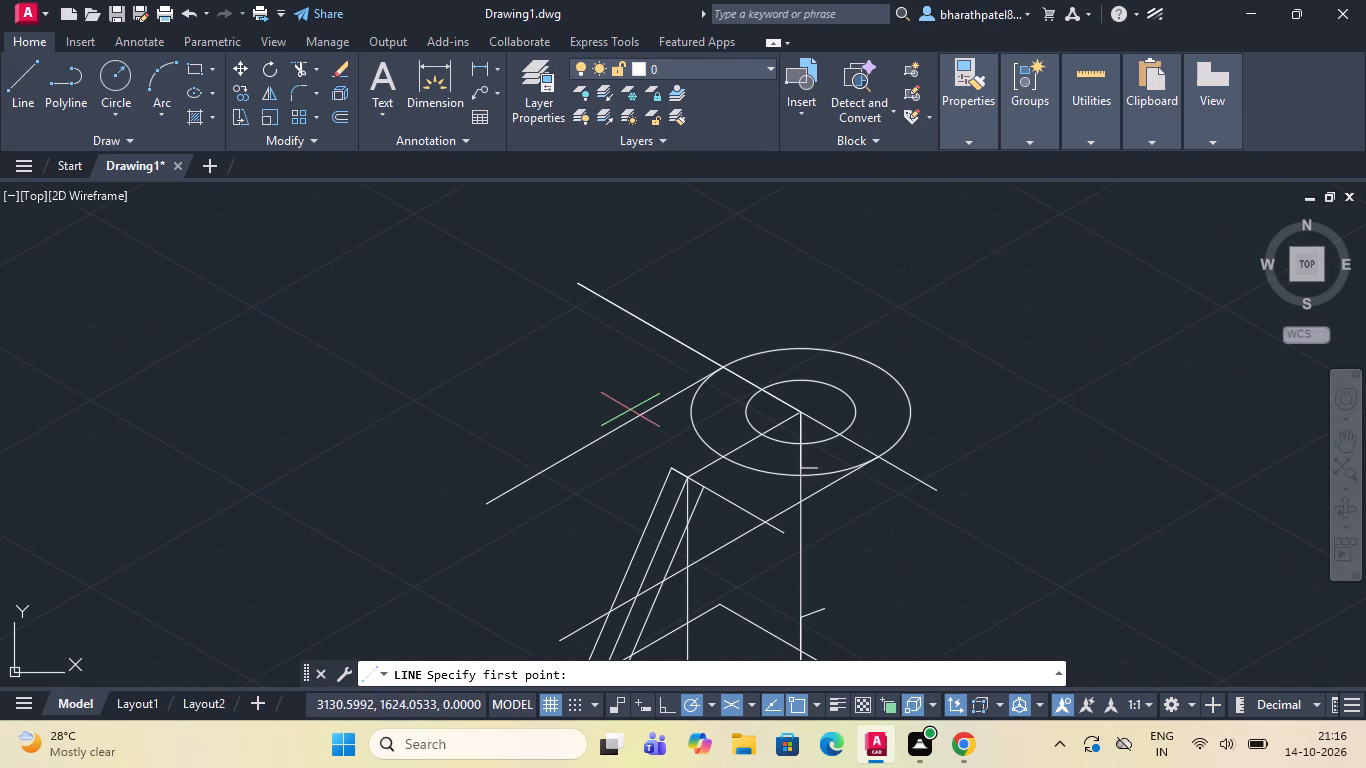
pyautogui.click(667, 469)
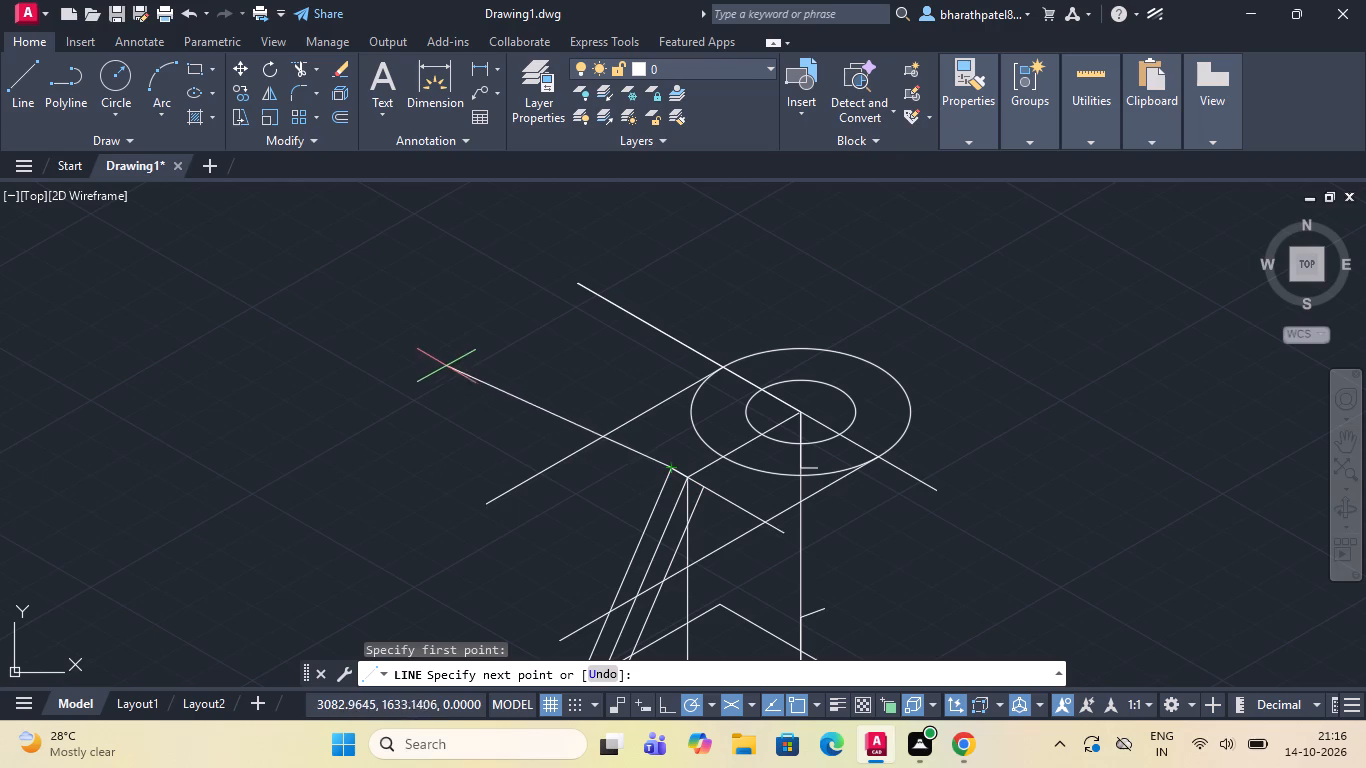
pyautogui.click(462, 343)
pyautogui.press('Escape')
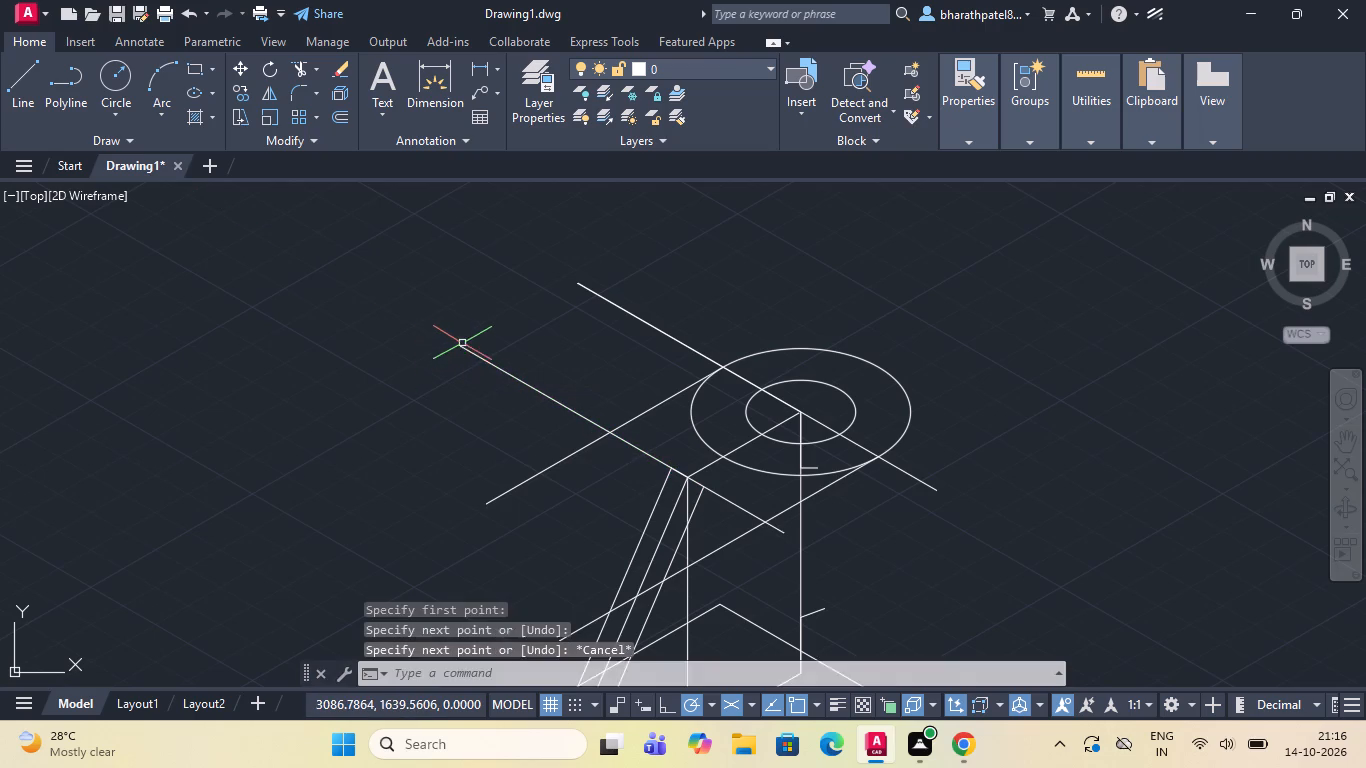
# Trim the overhanging ends of both 210° lines and the lines extending the apex edge so that they meet at corners.
pyautogui.scroll(-3, 461, 339)
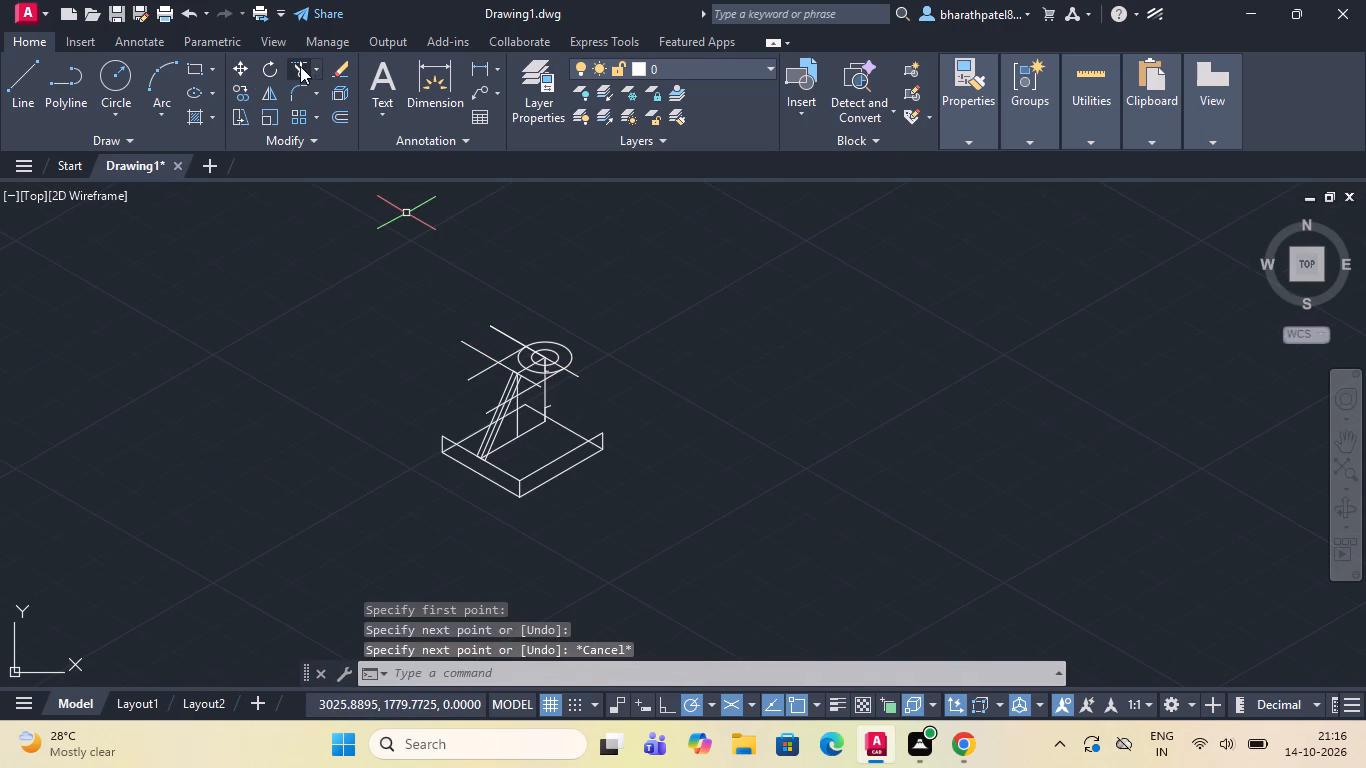
pyautogui.click(300, 66)
pyautogui.scroll(4, 557, 396)
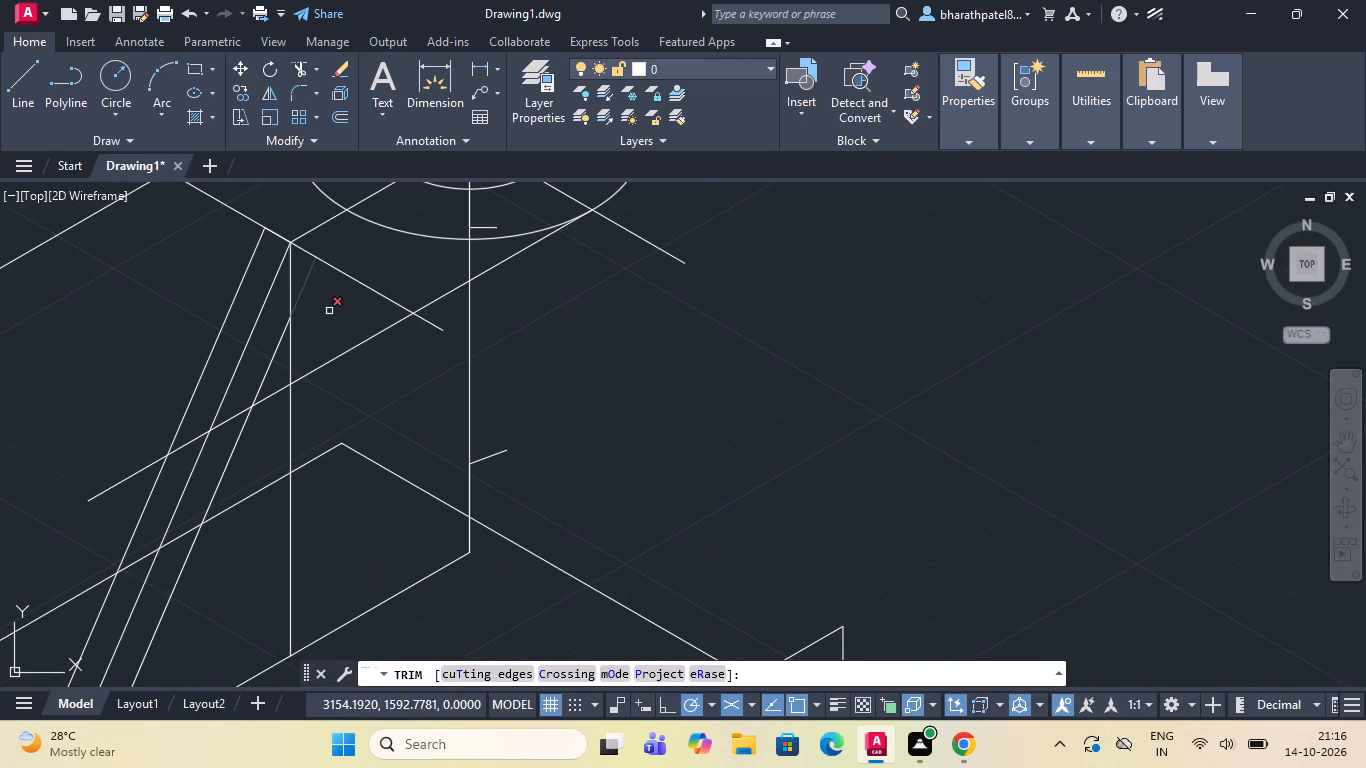
pyautogui.moveTo(359, 310); pyautogui.dragTo(434, 319)
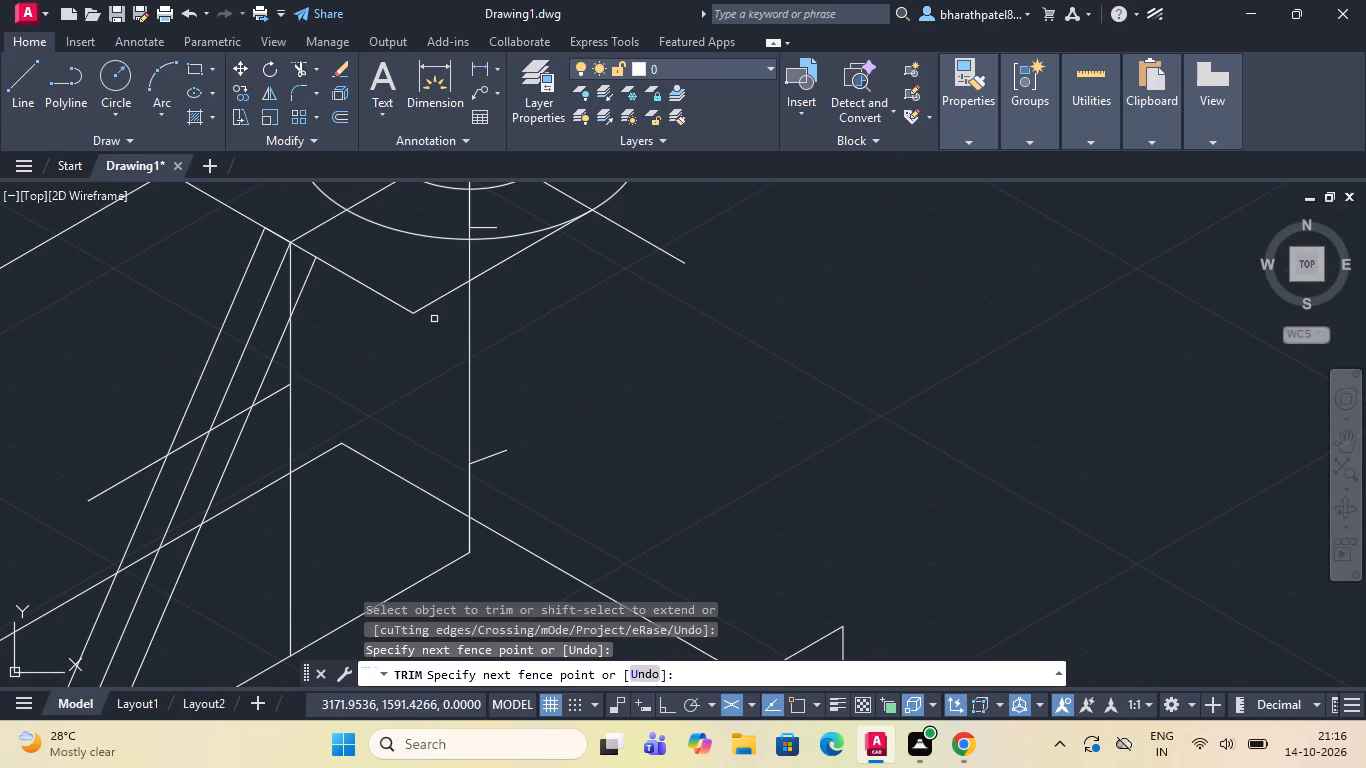
pyautogui.click(194, 437)
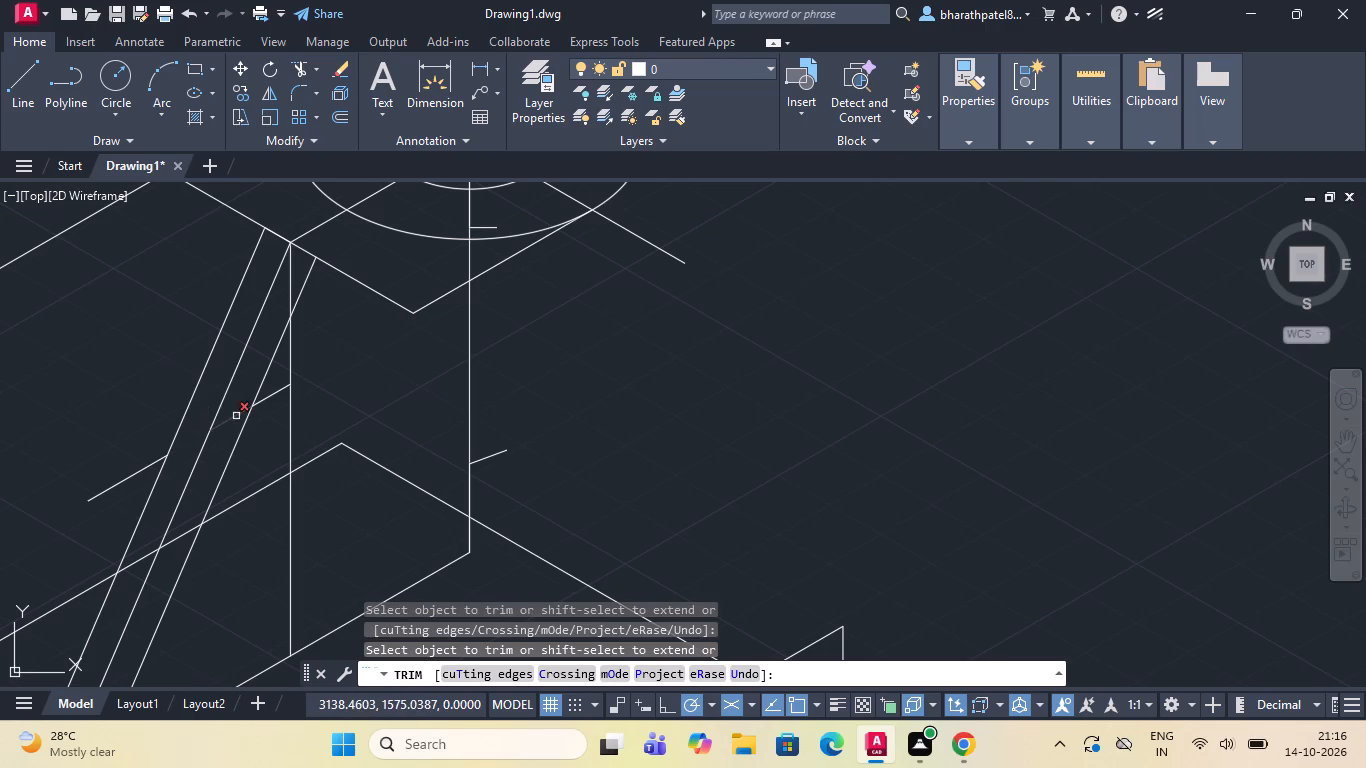
pyautogui.click(238, 414)
pyautogui.click(268, 394)
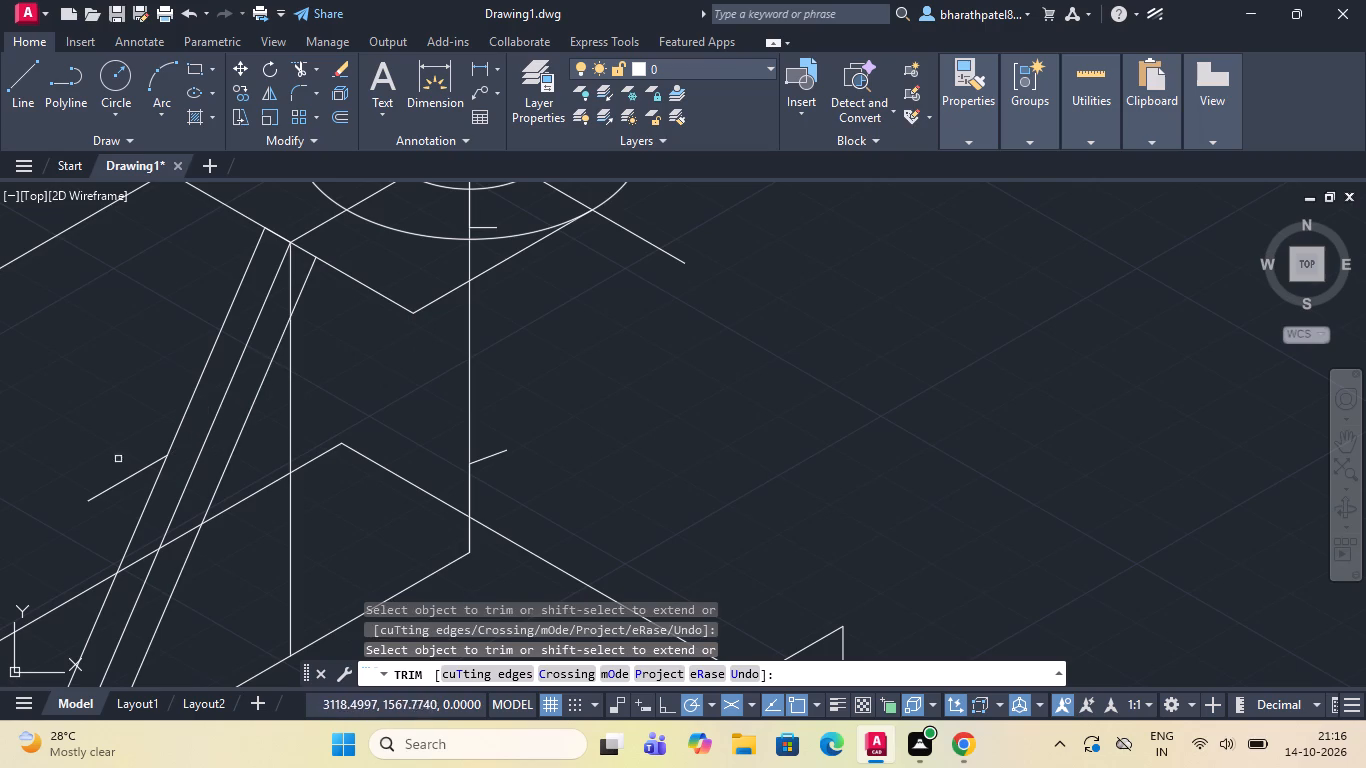
pyautogui.click(124, 476)
pyautogui.scroll(-4, 126, 477)
pyautogui.scroll(2, 129, 423)
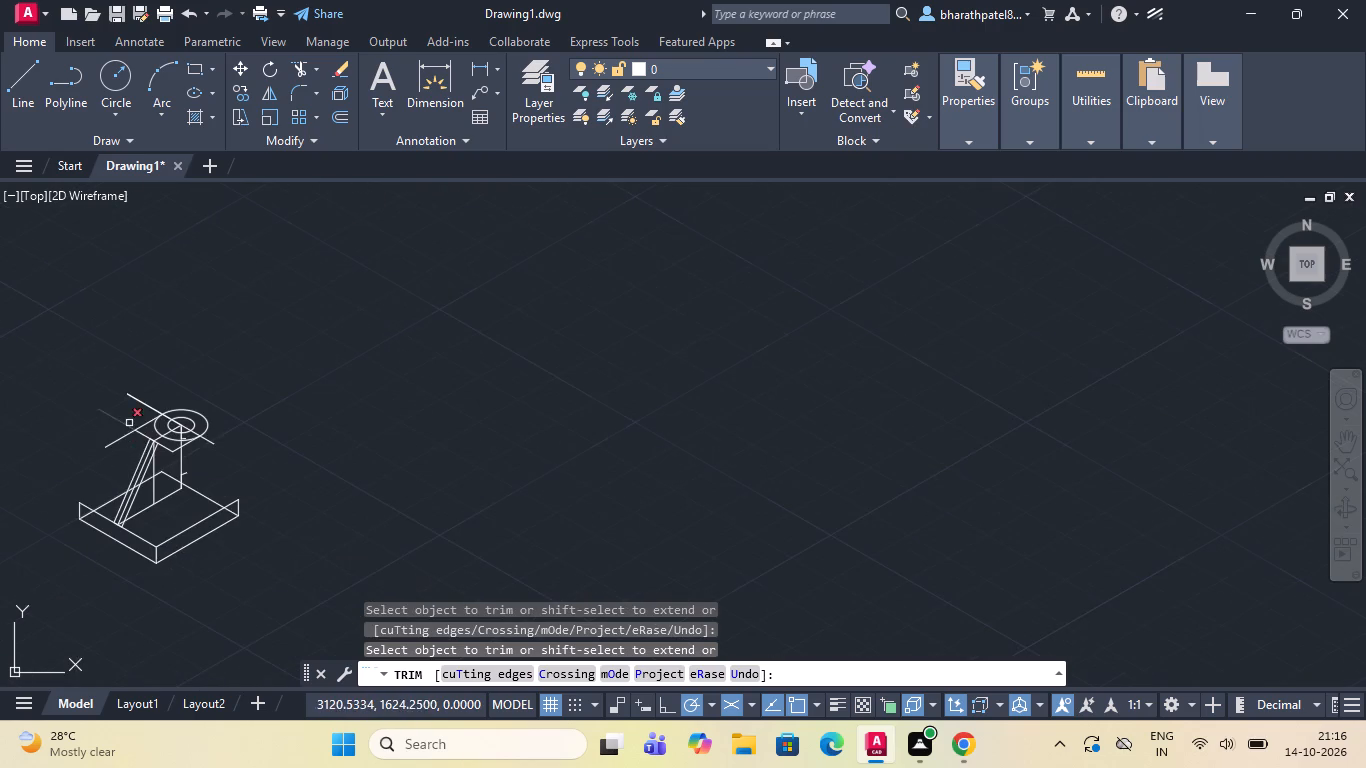
pyautogui.scroll(1, 129, 423)
pyautogui.moveTo(140, 506); pyautogui.dragTo(137, 389)
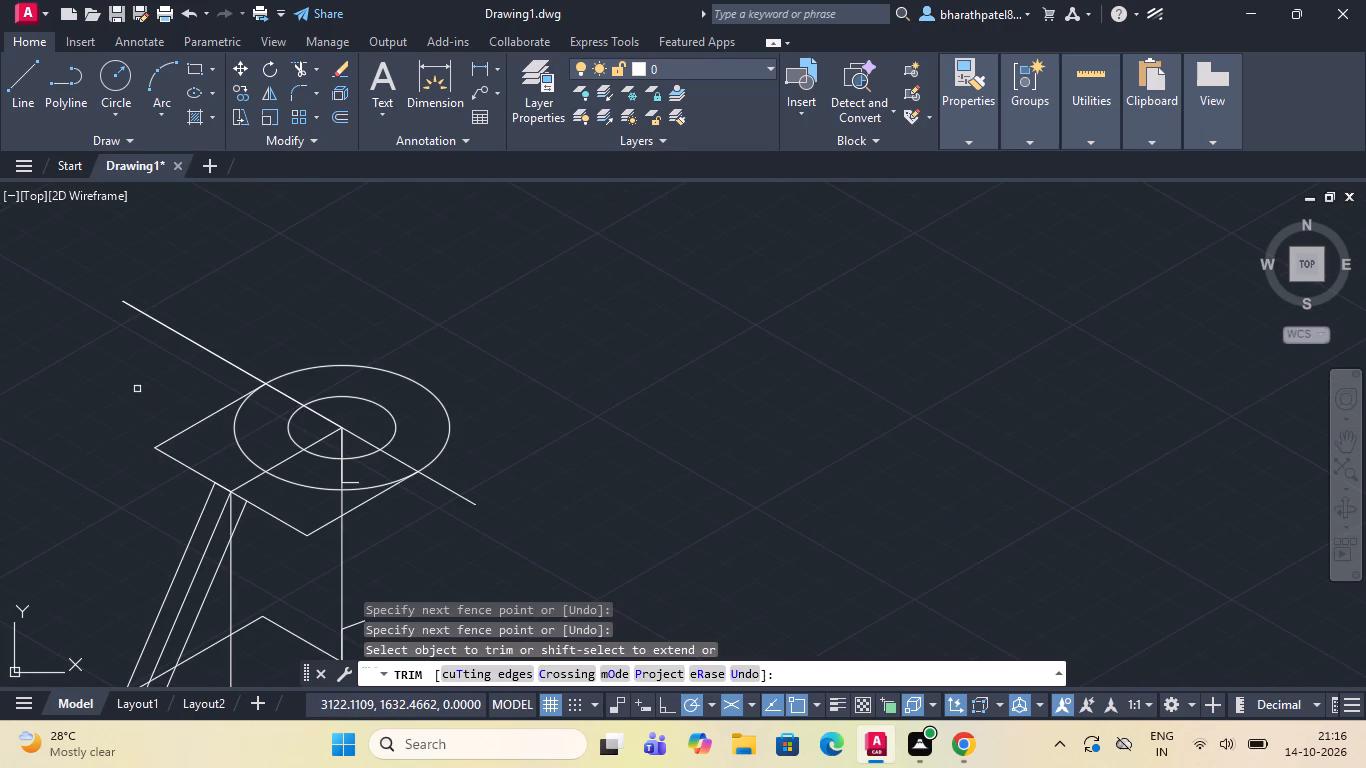
# Draw a vertical line about 72 units down from the near end of the rib's apex edge, past the rib's base line.
pyautogui.scroll(-1, 163, 388)
pyautogui.scroll(-2, 668, 387)
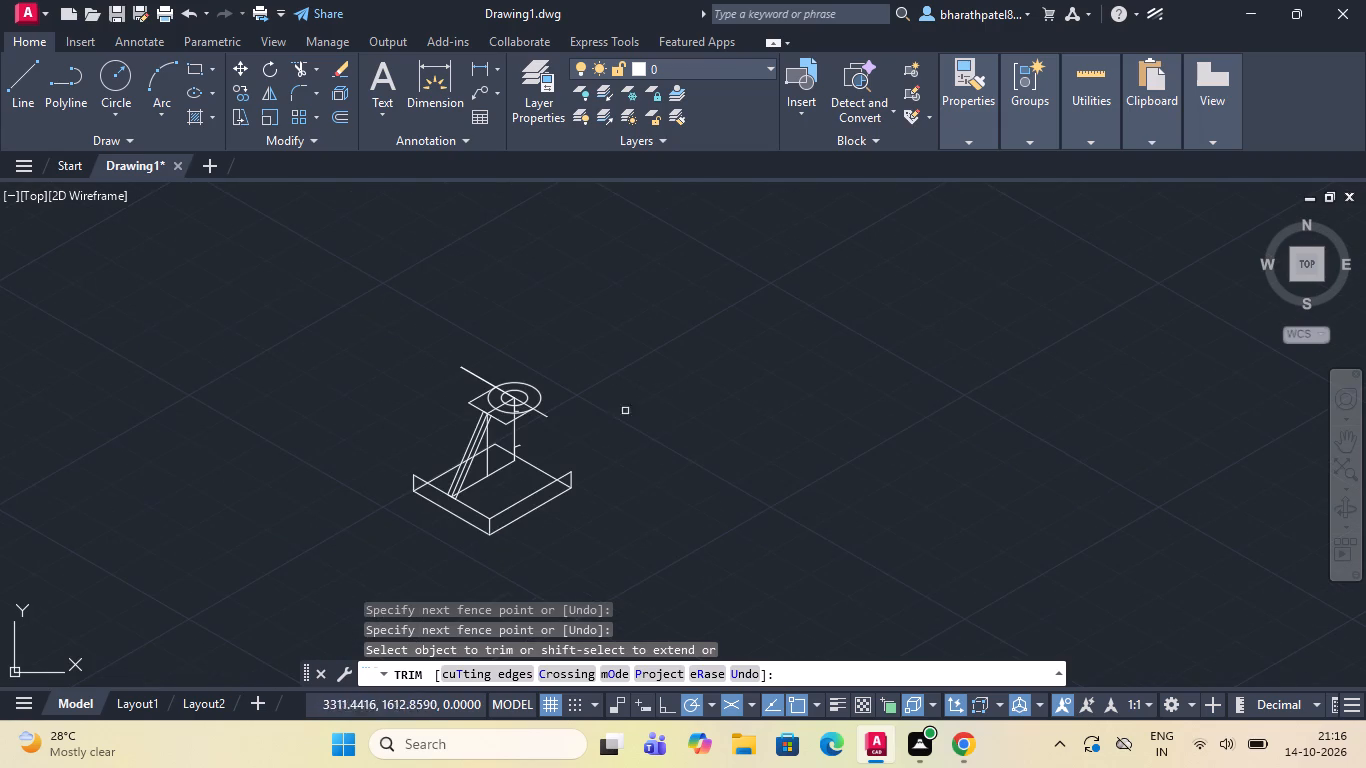
pyautogui.scroll(2, 459, 535)
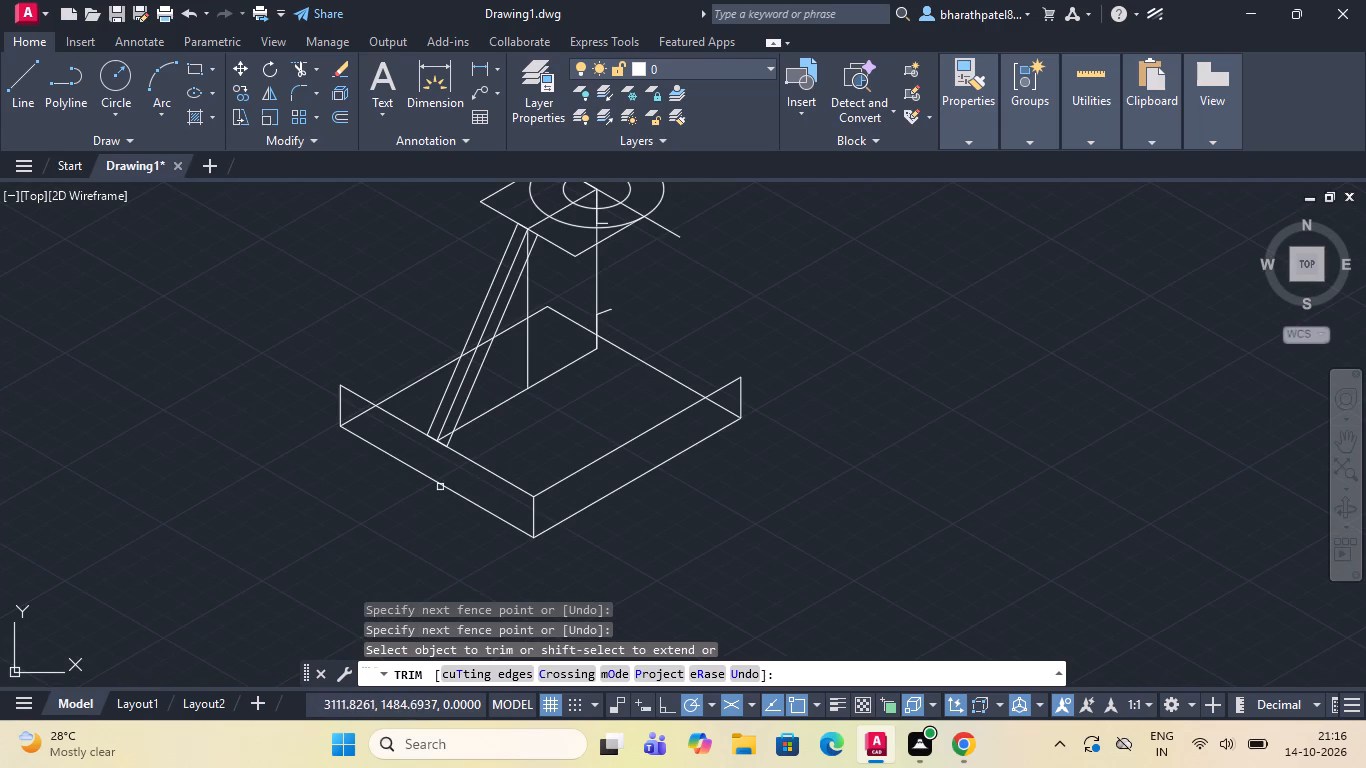
pyautogui.click(25, 79)
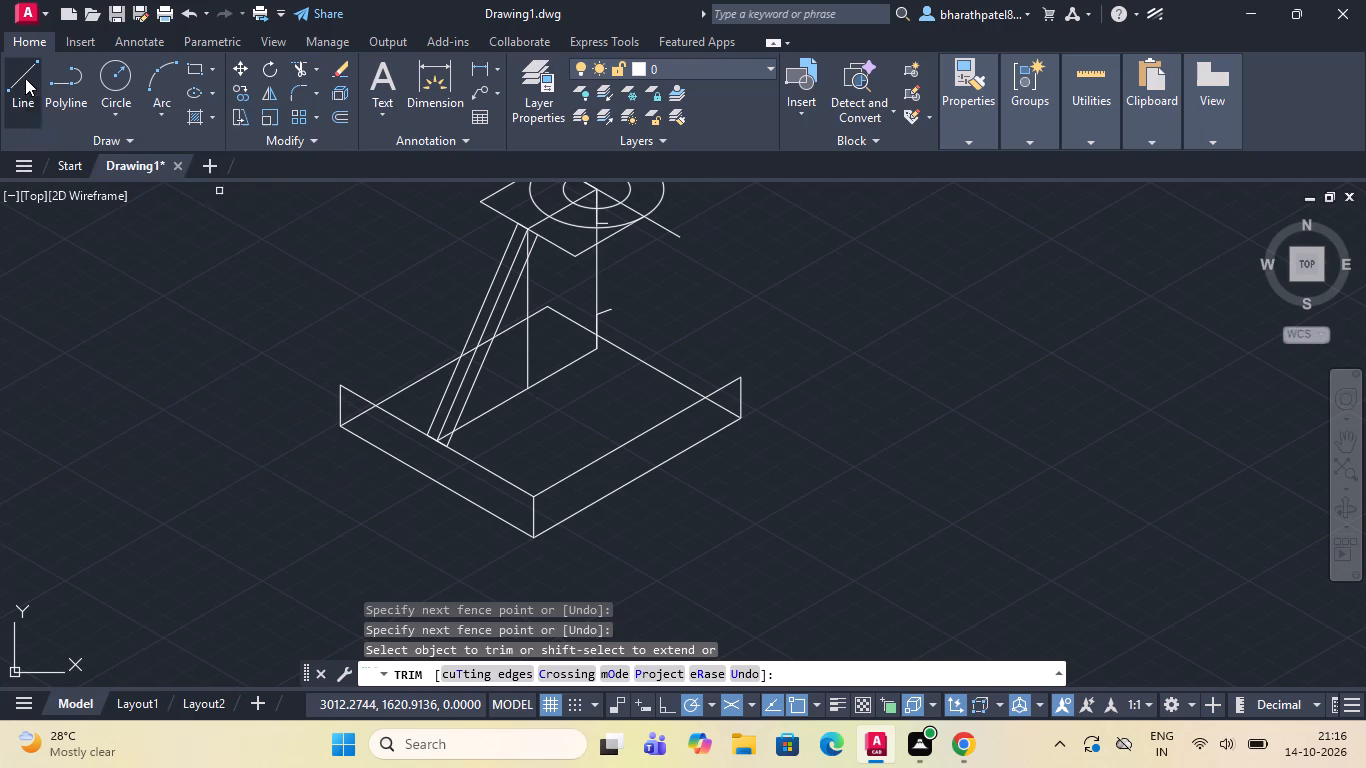
pyautogui.scroll(3, 535, 240)
pyautogui.click(542, 223)
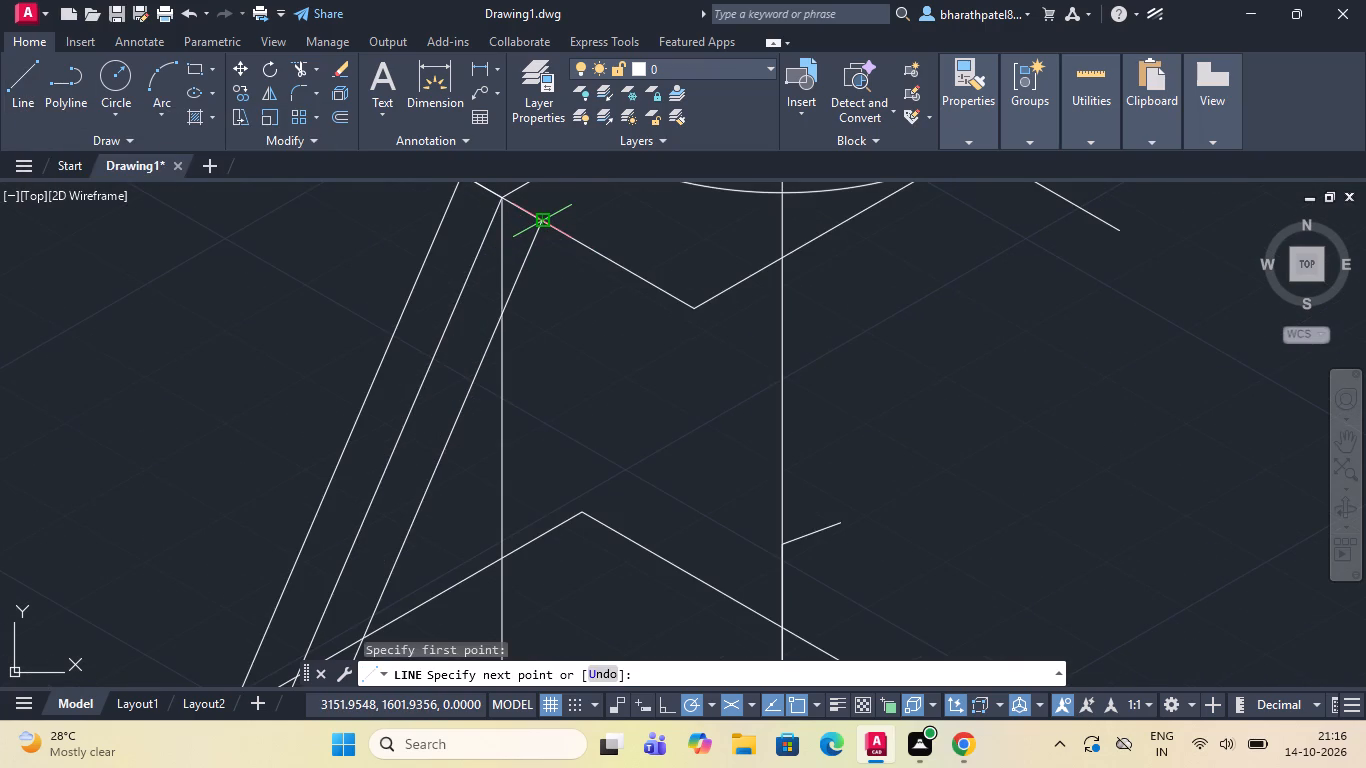
pyautogui.scroll(-3, 542, 222)
pyautogui.scroll(2, 559, 395)
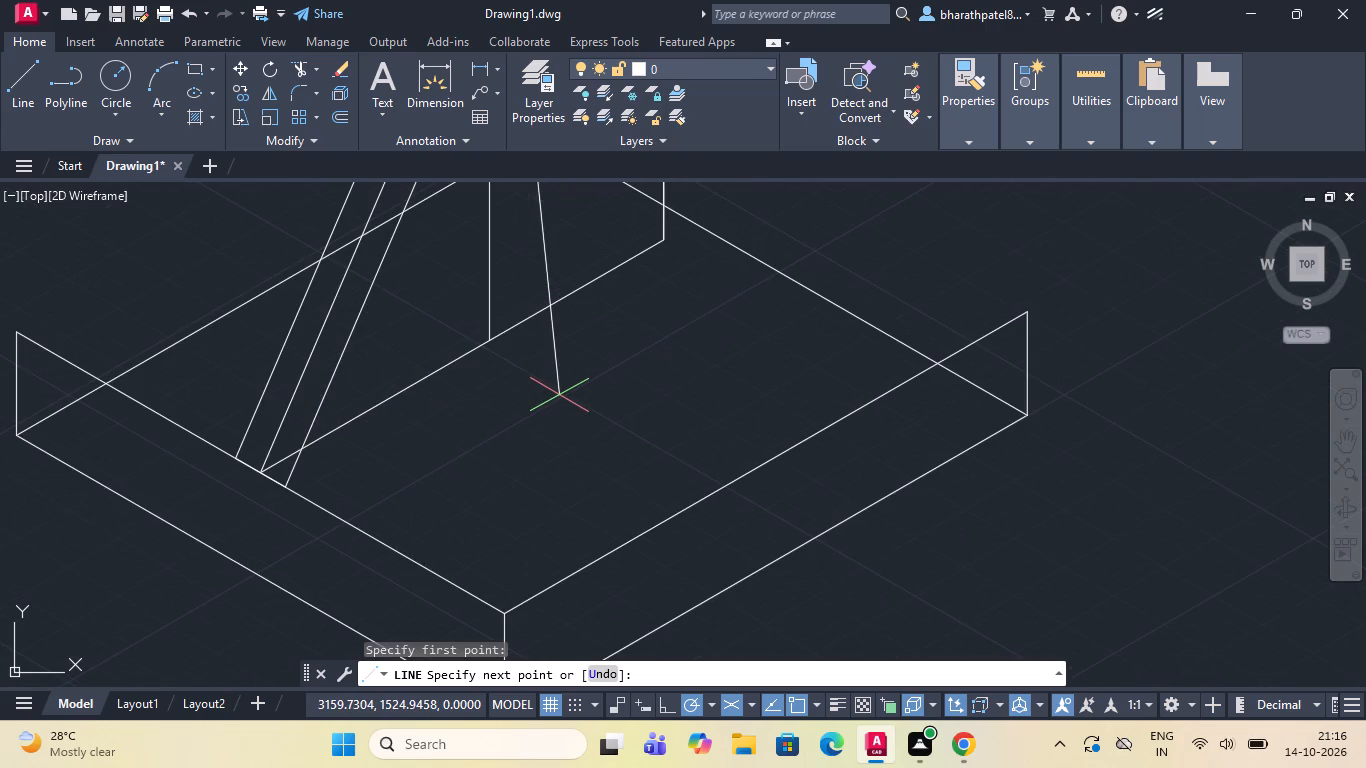
pyautogui.click(507, 364)
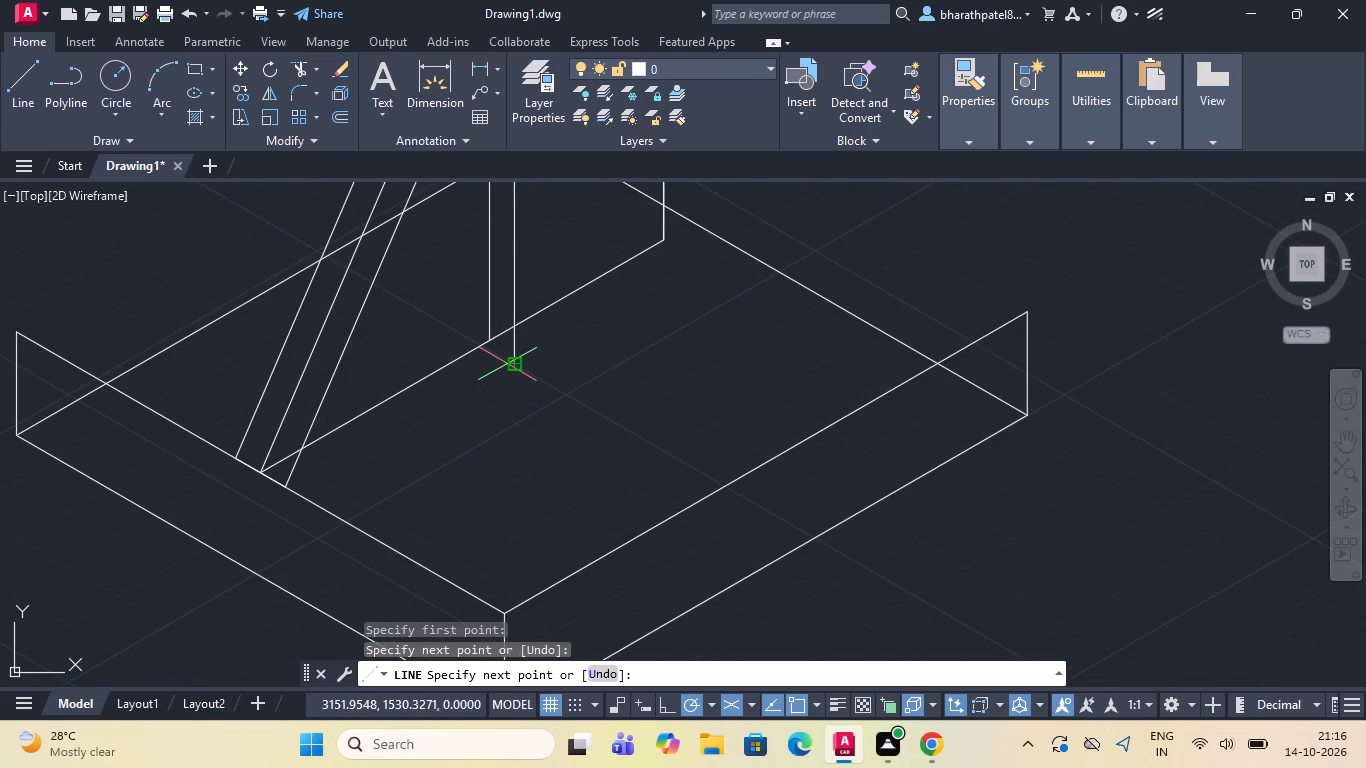
pyautogui.press('Escape')
# Draw a line at 30° from the lower end of the rib's near sloping edge, slightly past the new vertical line.
pyautogui.click(16, 83)
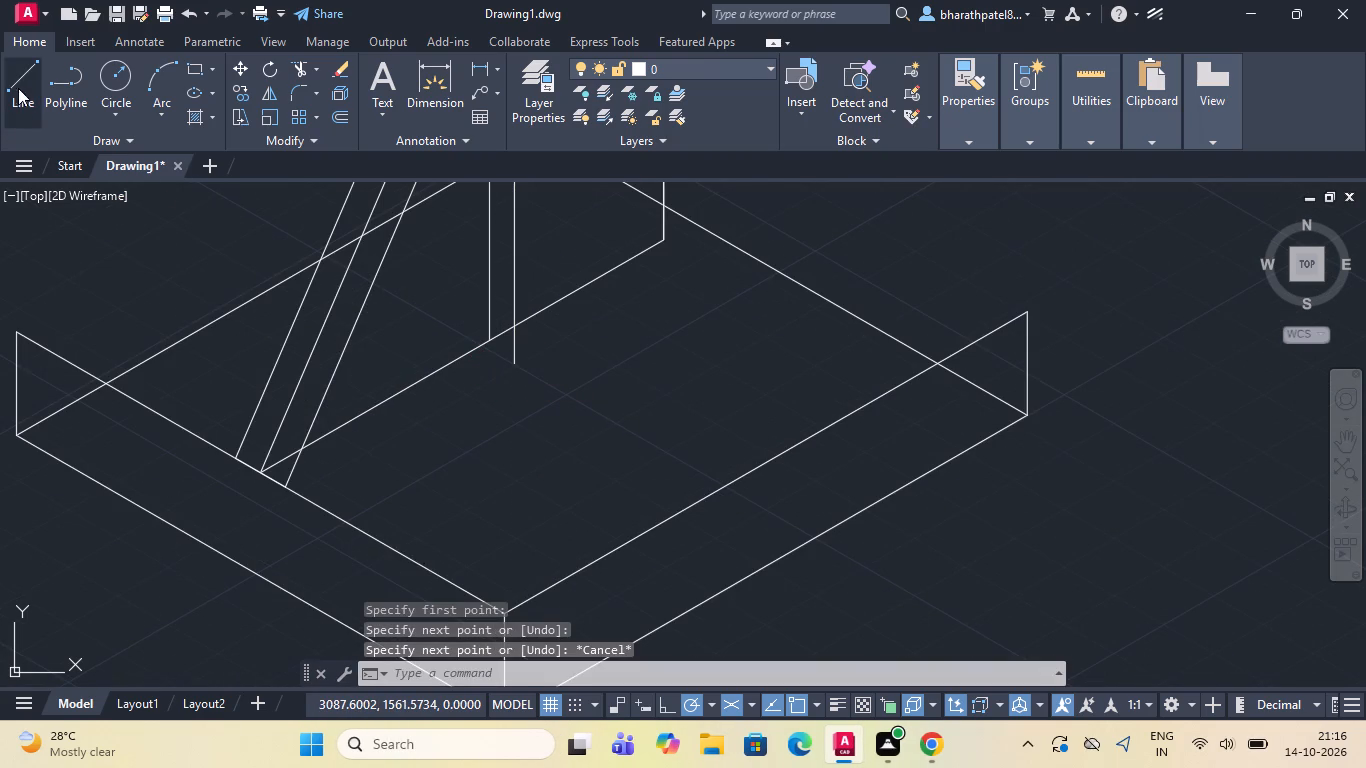
pyautogui.click(291, 486)
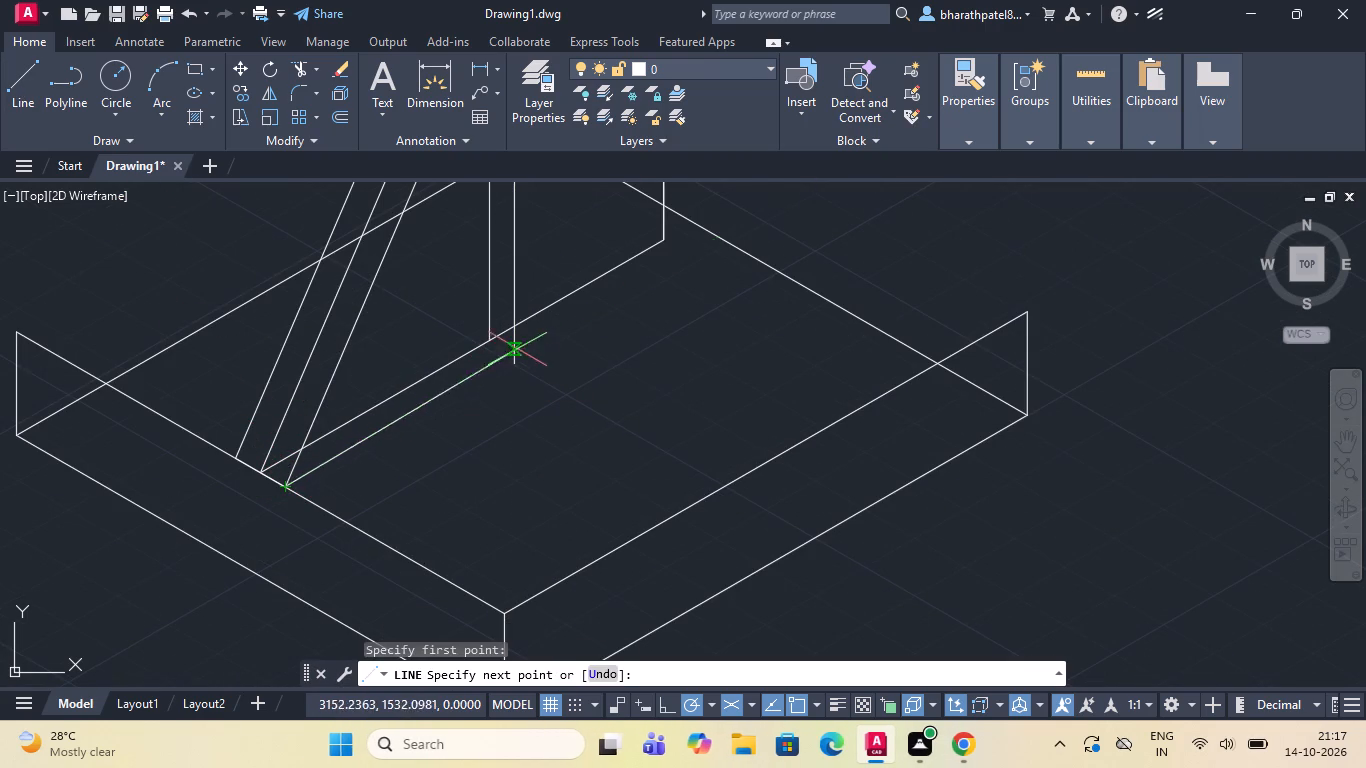
pyautogui.click(546, 332)
pyautogui.press('Escape')
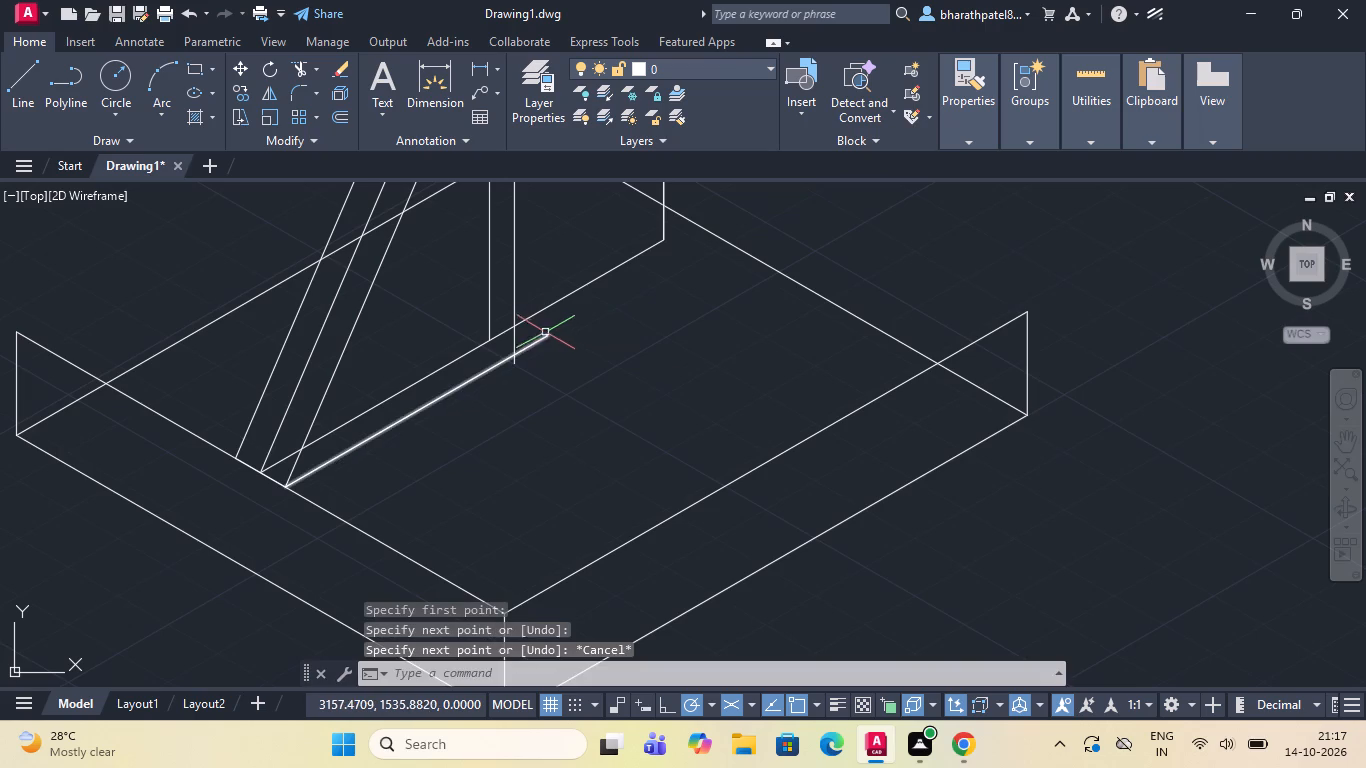
# Trim the overhanging ends of the rib's near vertical line and the 30° base line so that they meet at a corner.
pyautogui.moveTo(301, 69); pyautogui.dragTo(312, 89)
pyautogui.scroll(3, 529, 403)
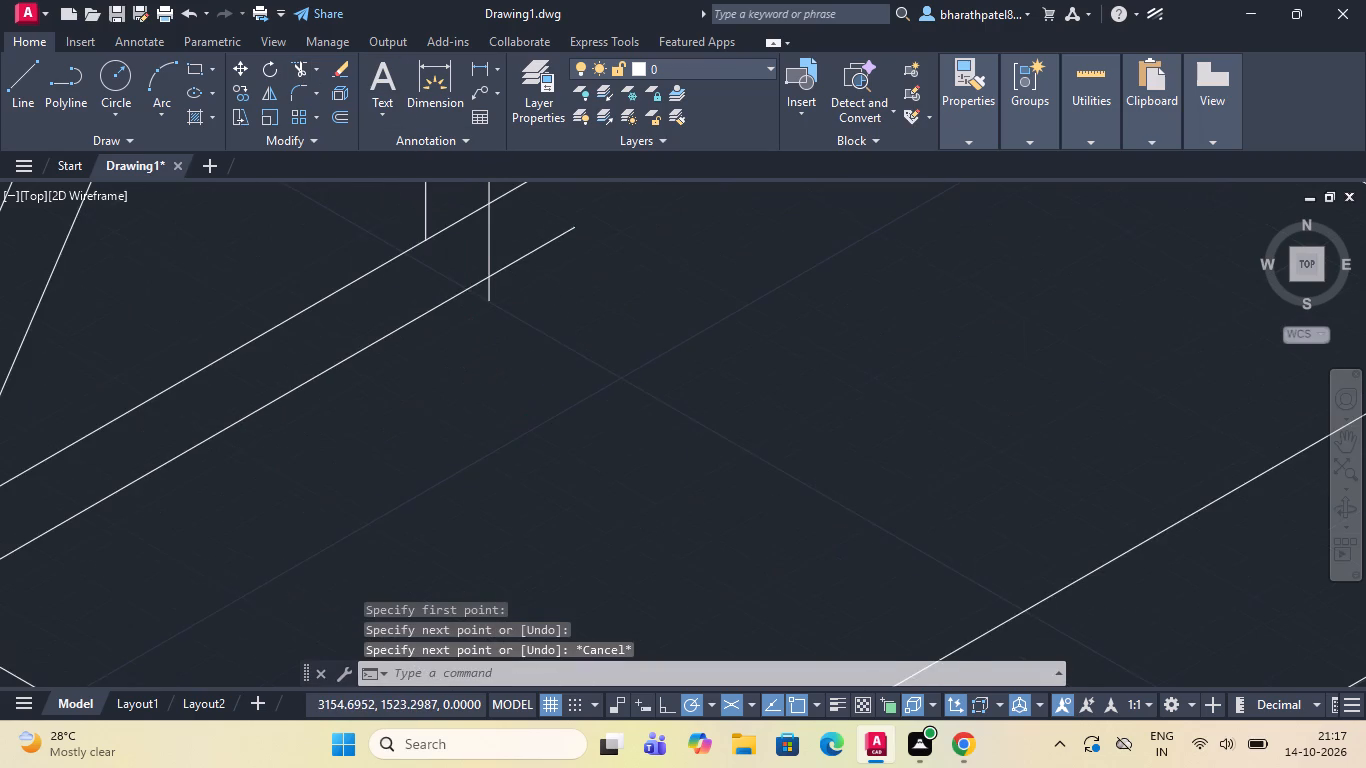
pyautogui.scroll(-1, 529, 403)
pyautogui.scroll(3, 481, 221)
pyautogui.moveTo(586, 321); pyautogui.dragTo(546, 542)
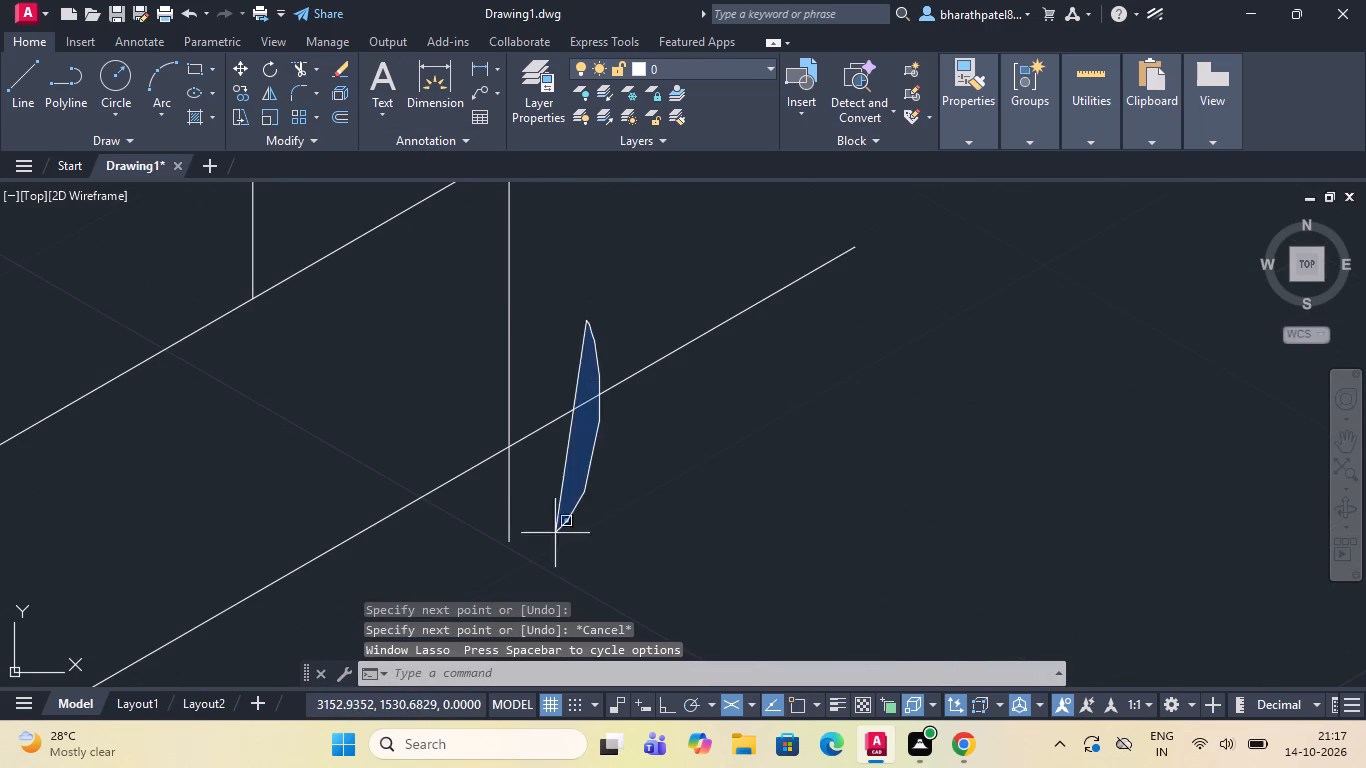
pyautogui.moveTo(546, 542); pyautogui.dragTo(530, 548)
pyautogui.click(591, 474)
pyautogui.click(589, 383)
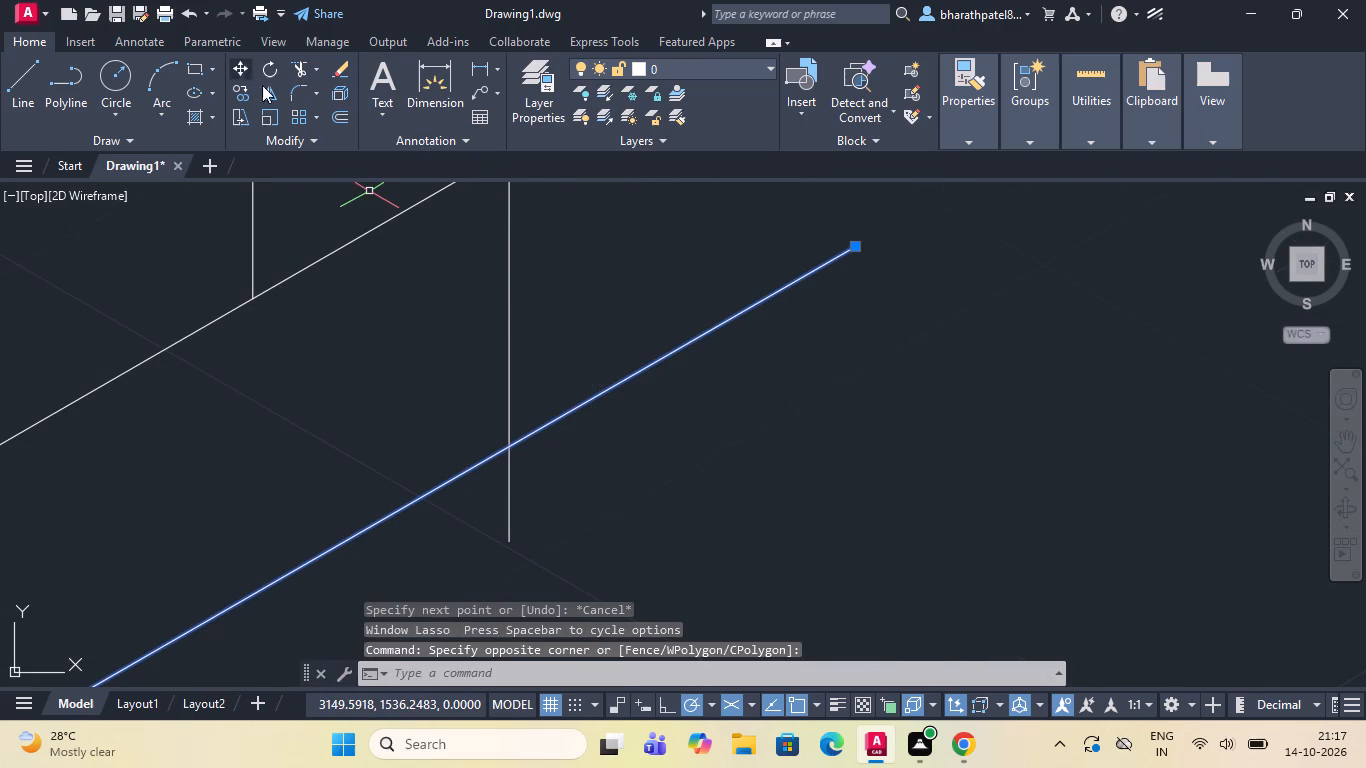
pyautogui.press('Escape')
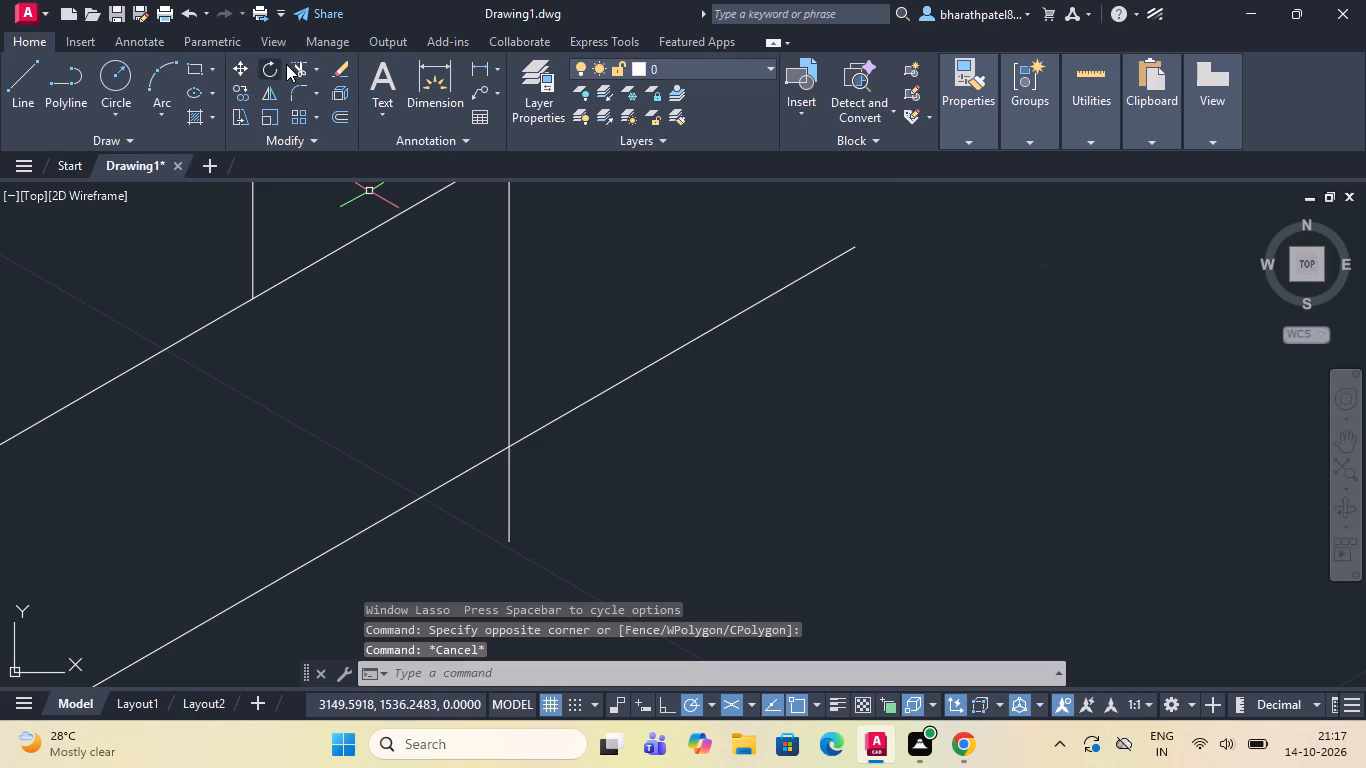
pyautogui.click(294, 64)
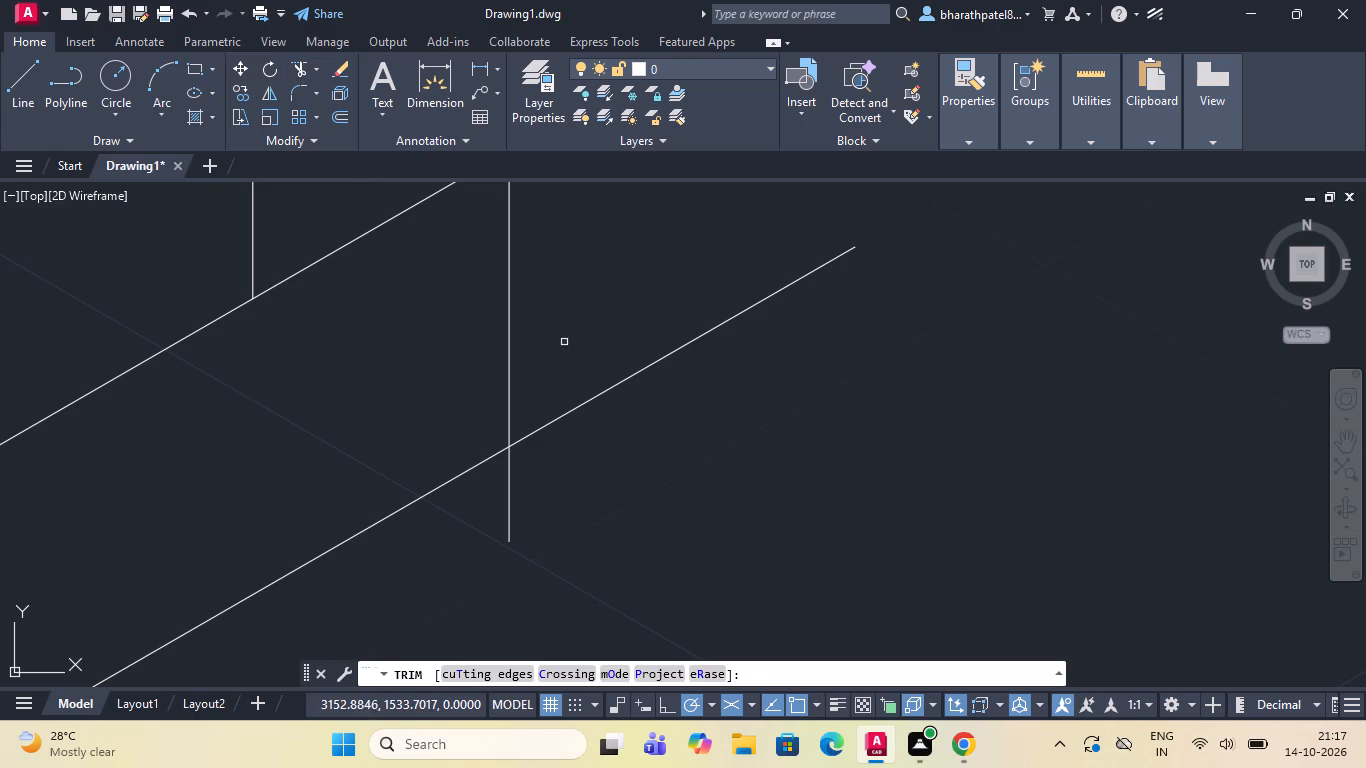
pyautogui.moveTo(574, 342); pyautogui.dragTo(491, 512)
pyautogui.scroll(-3, 523, 482)
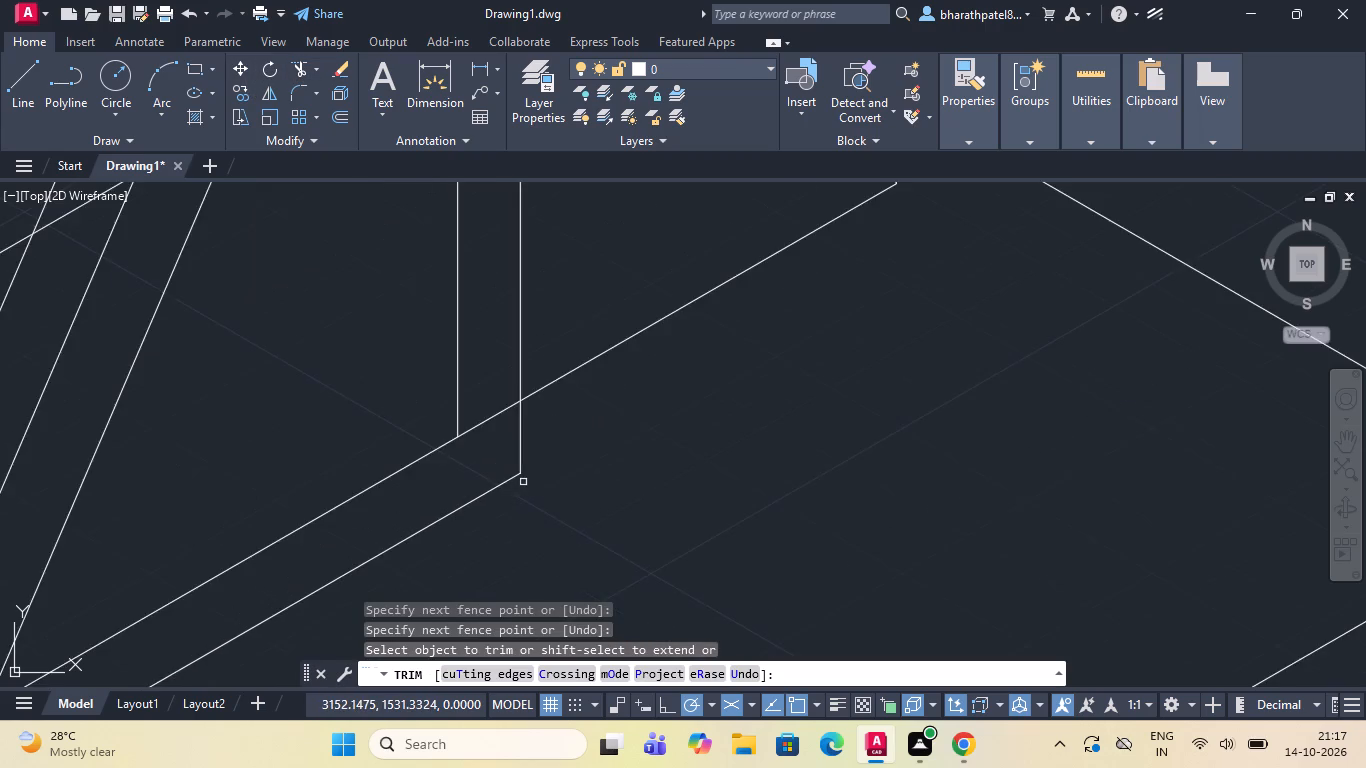
# Draw a vertical line about 72 units down from the nearest corner of the boss's top face.
pyautogui.scroll(-3, 523, 482)
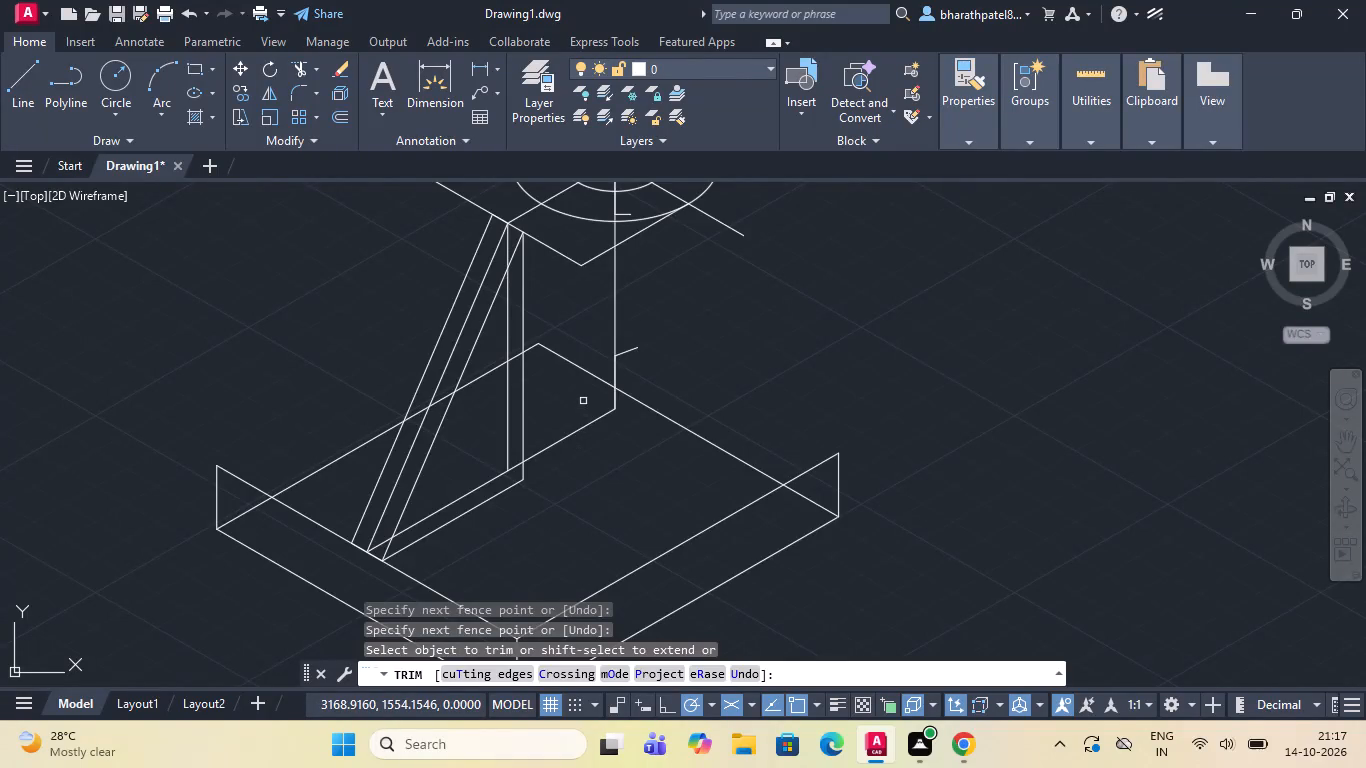
pyautogui.scroll(-1, 583, 401)
pyautogui.scroll(1, 576, 317)
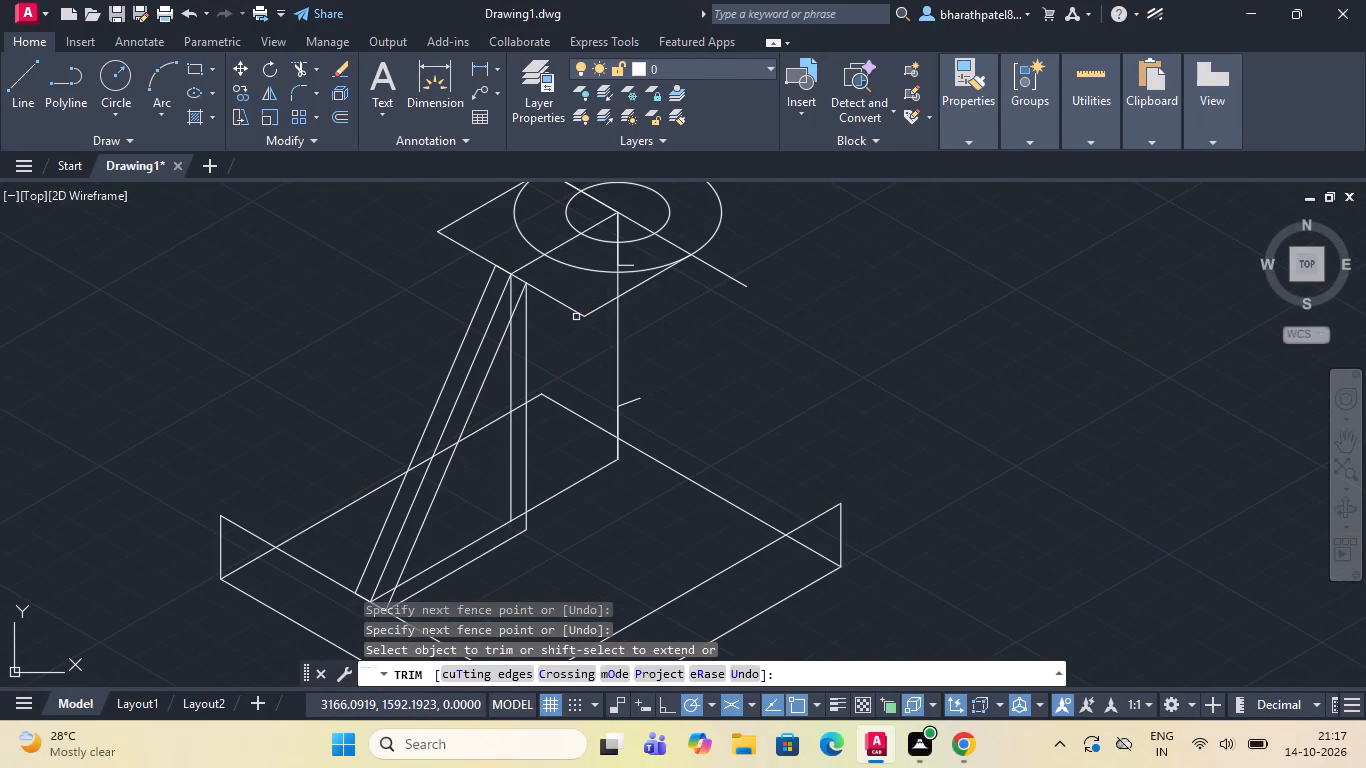
pyautogui.click(27, 81)
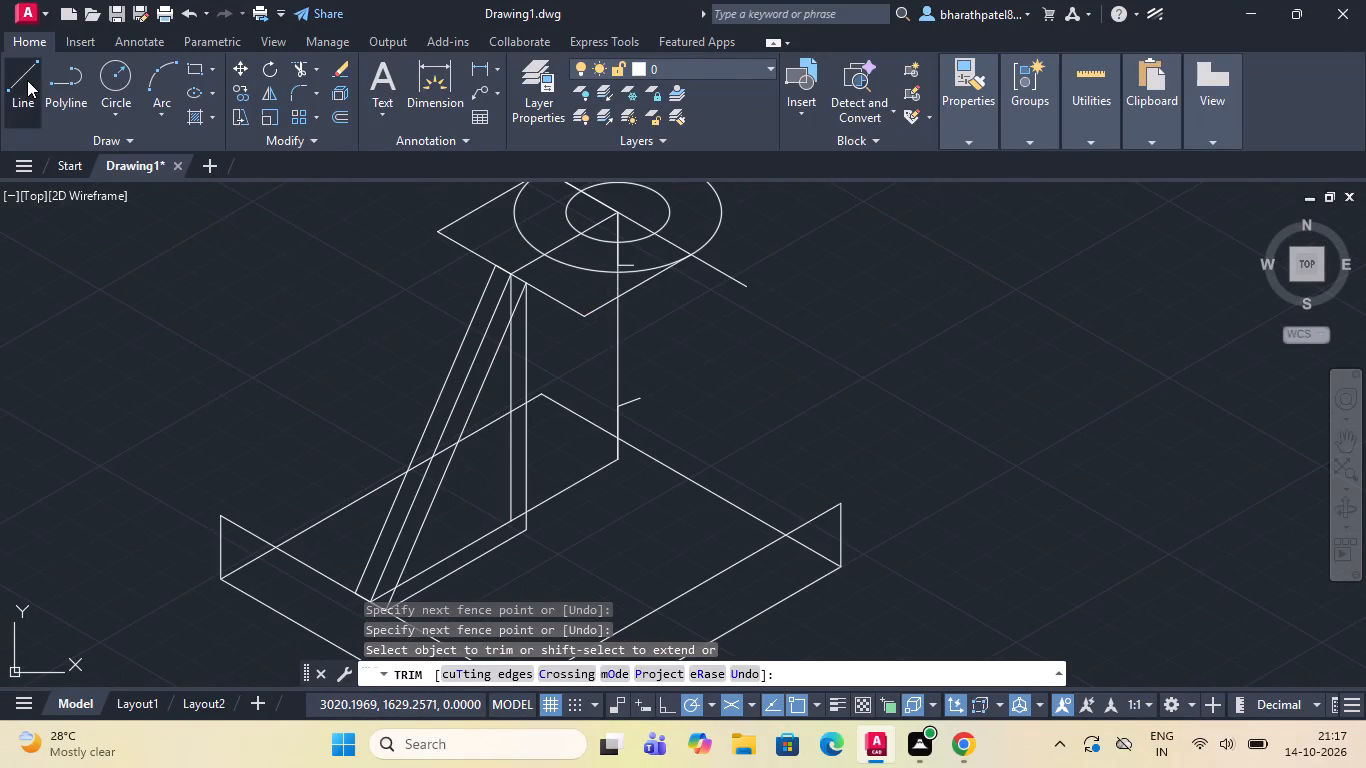
pyautogui.click(584, 324)
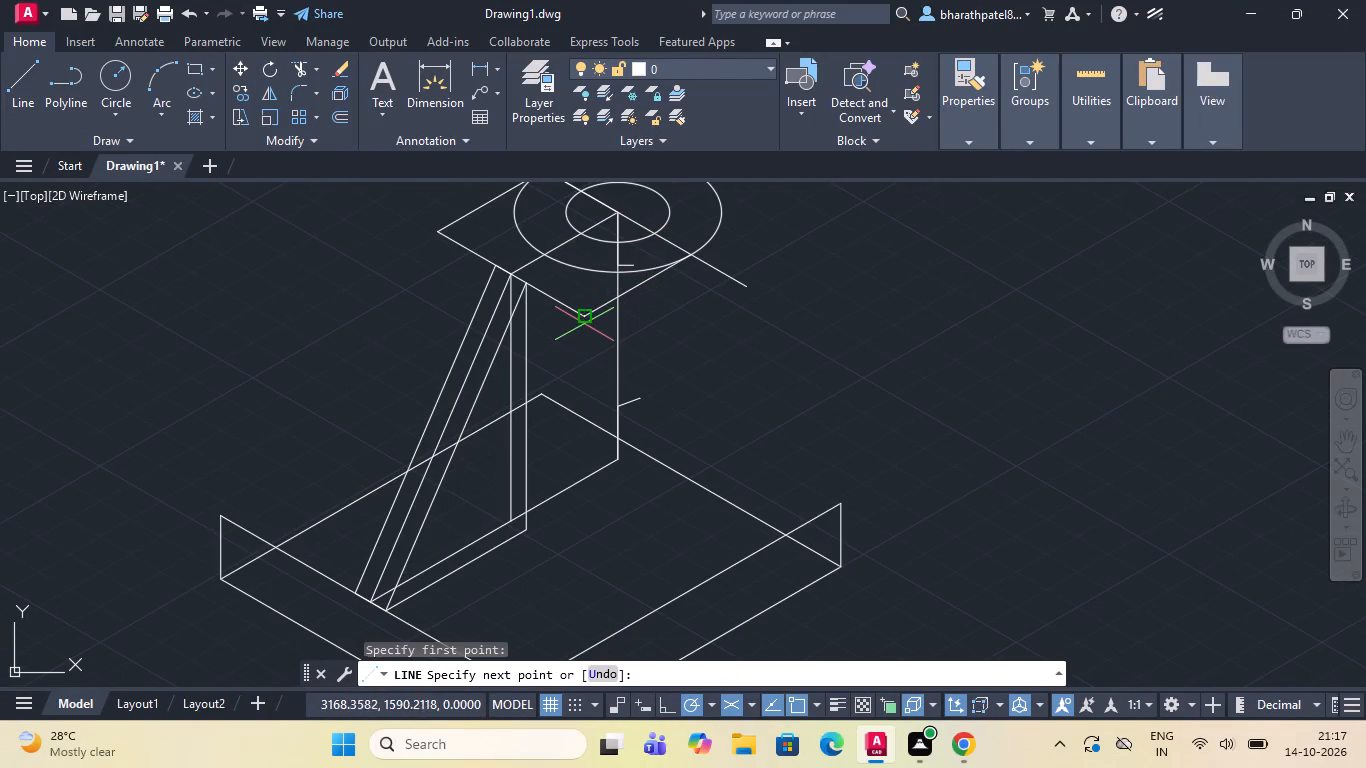
pyautogui.scroll(-2, 602, 430)
pyautogui.scroll(2, 584, 485)
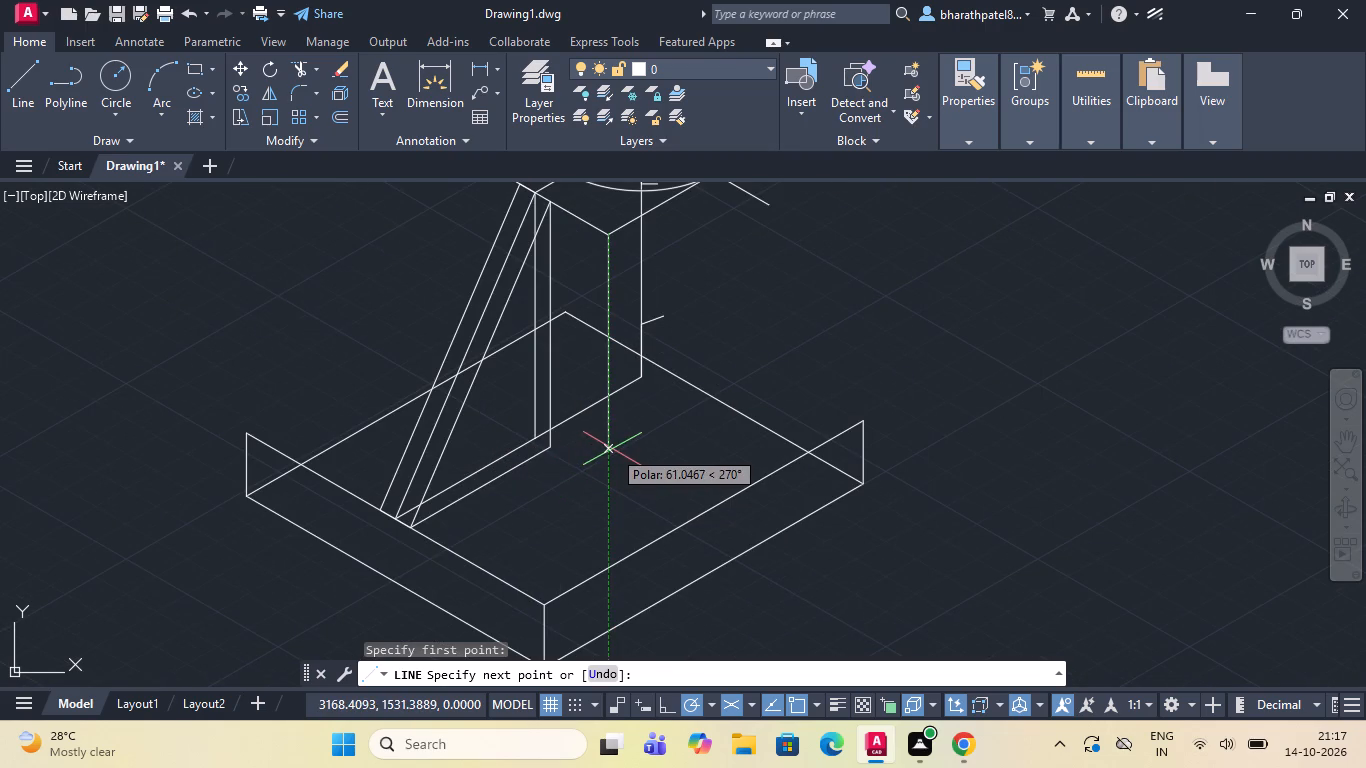
pyautogui.click(607, 489)
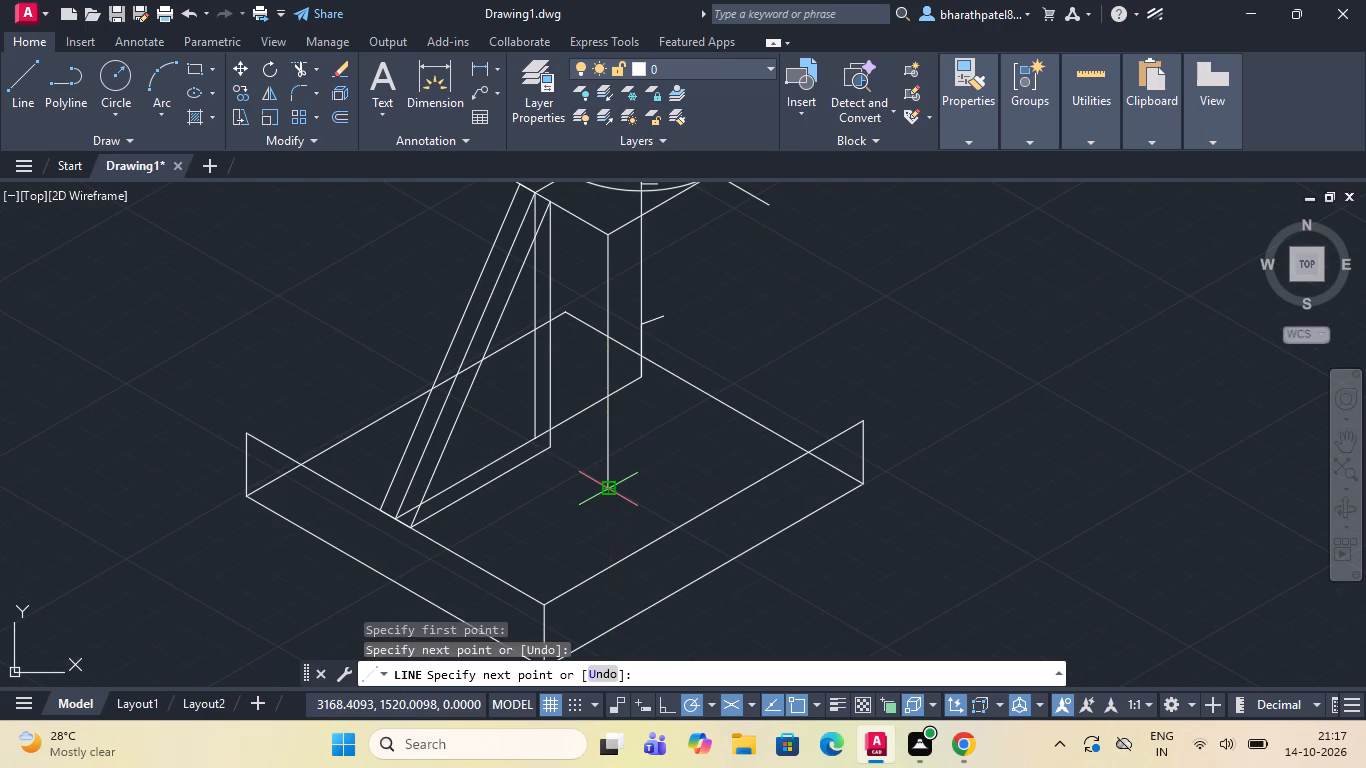
pyautogui.press('Escape')
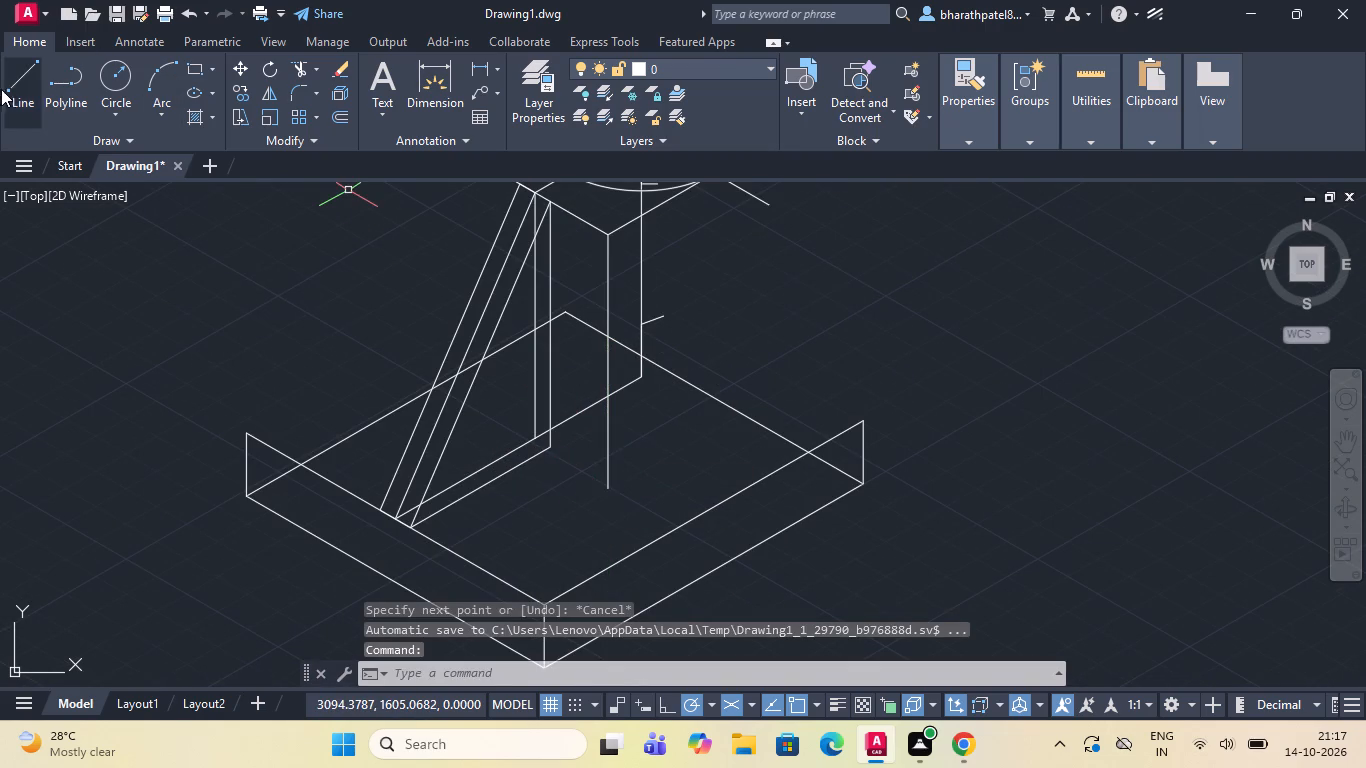
# Draw a line about 27 units long at 330° from the foot of the rib's near vertical edge, slightly past the new vertical line.
pyautogui.click(28, 83)
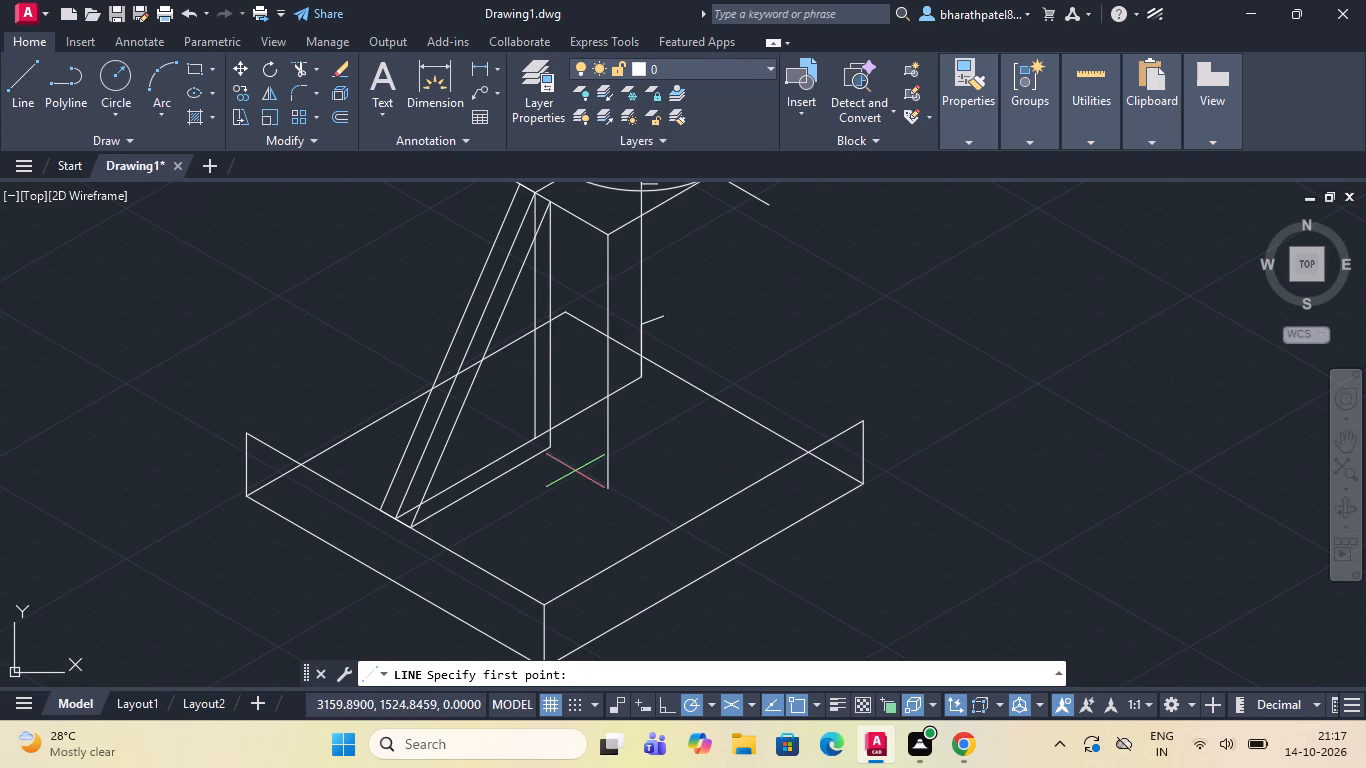
pyautogui.moveTo(553, 451); pyautogui.dragTo(563, 455)
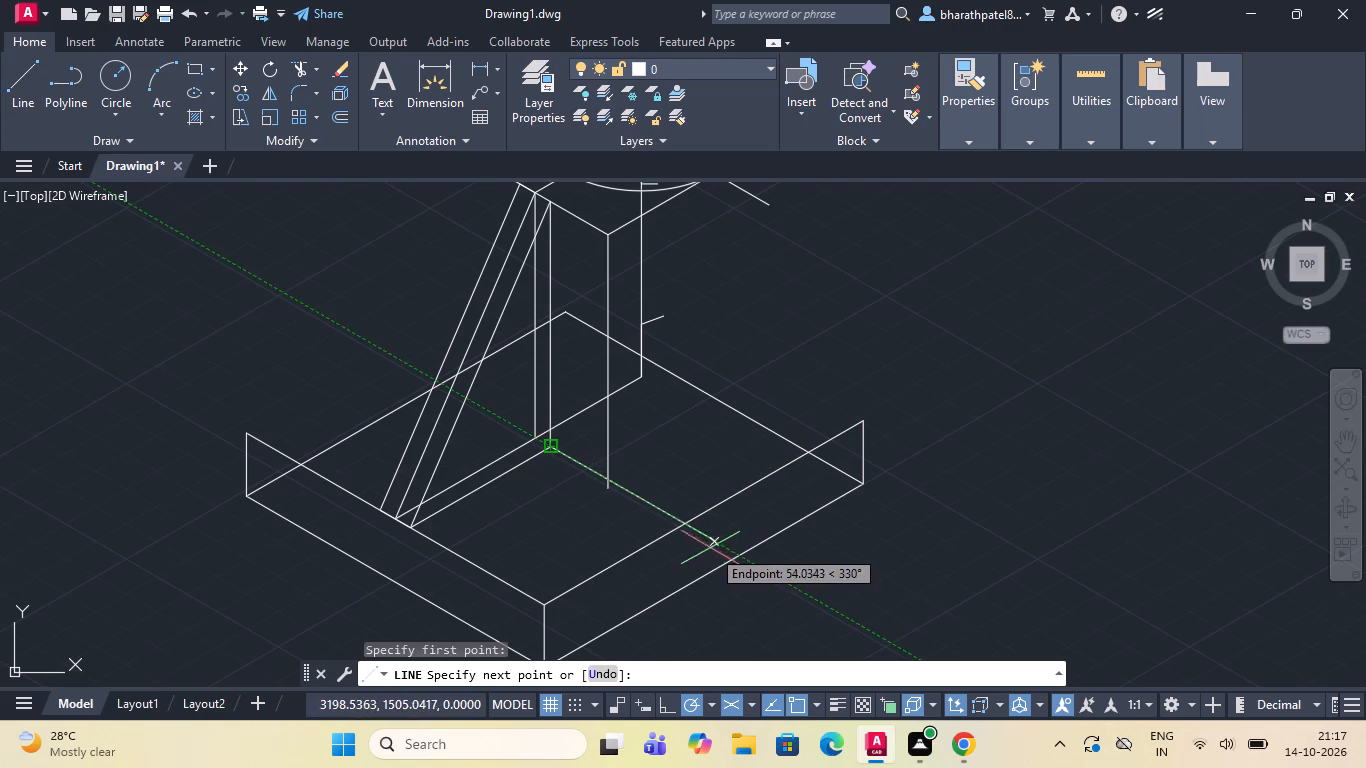
pyautogui.click(631, 494)
pyautogui.press('Escape')
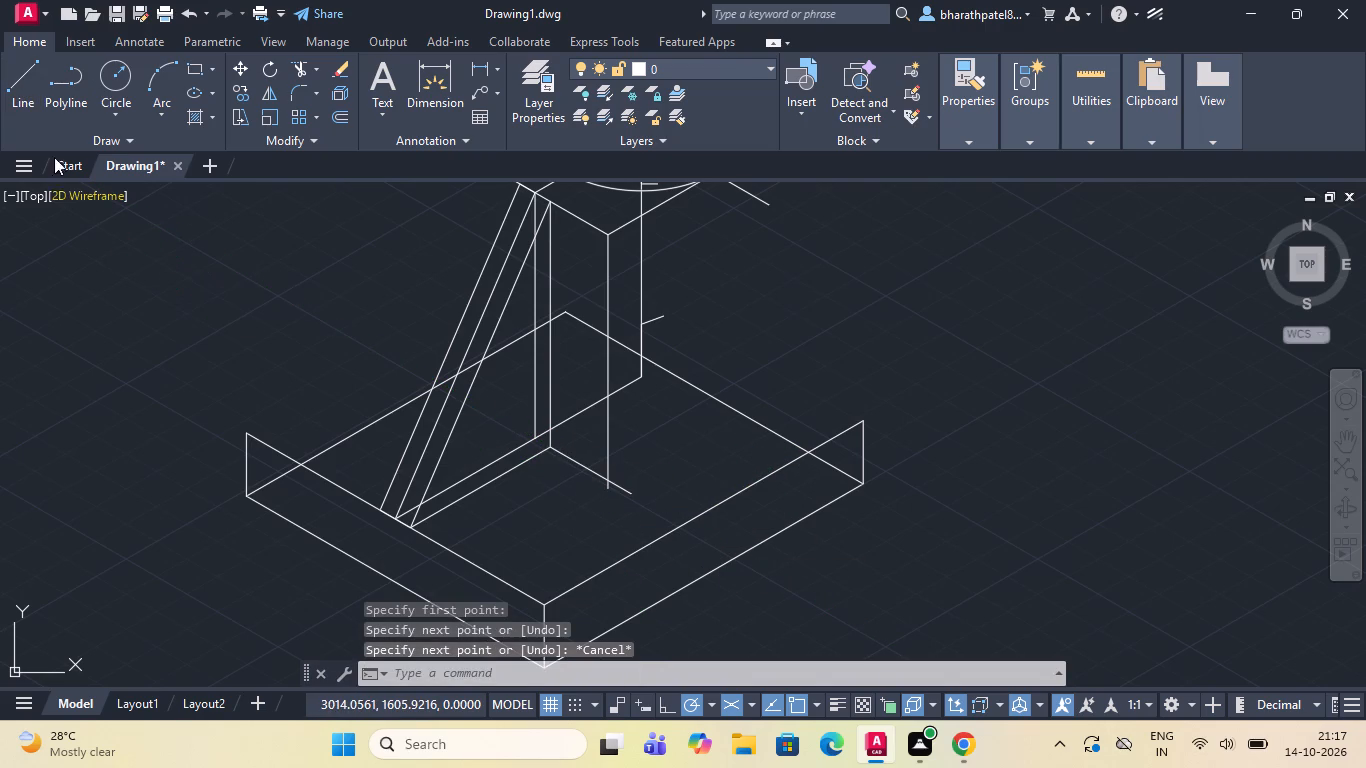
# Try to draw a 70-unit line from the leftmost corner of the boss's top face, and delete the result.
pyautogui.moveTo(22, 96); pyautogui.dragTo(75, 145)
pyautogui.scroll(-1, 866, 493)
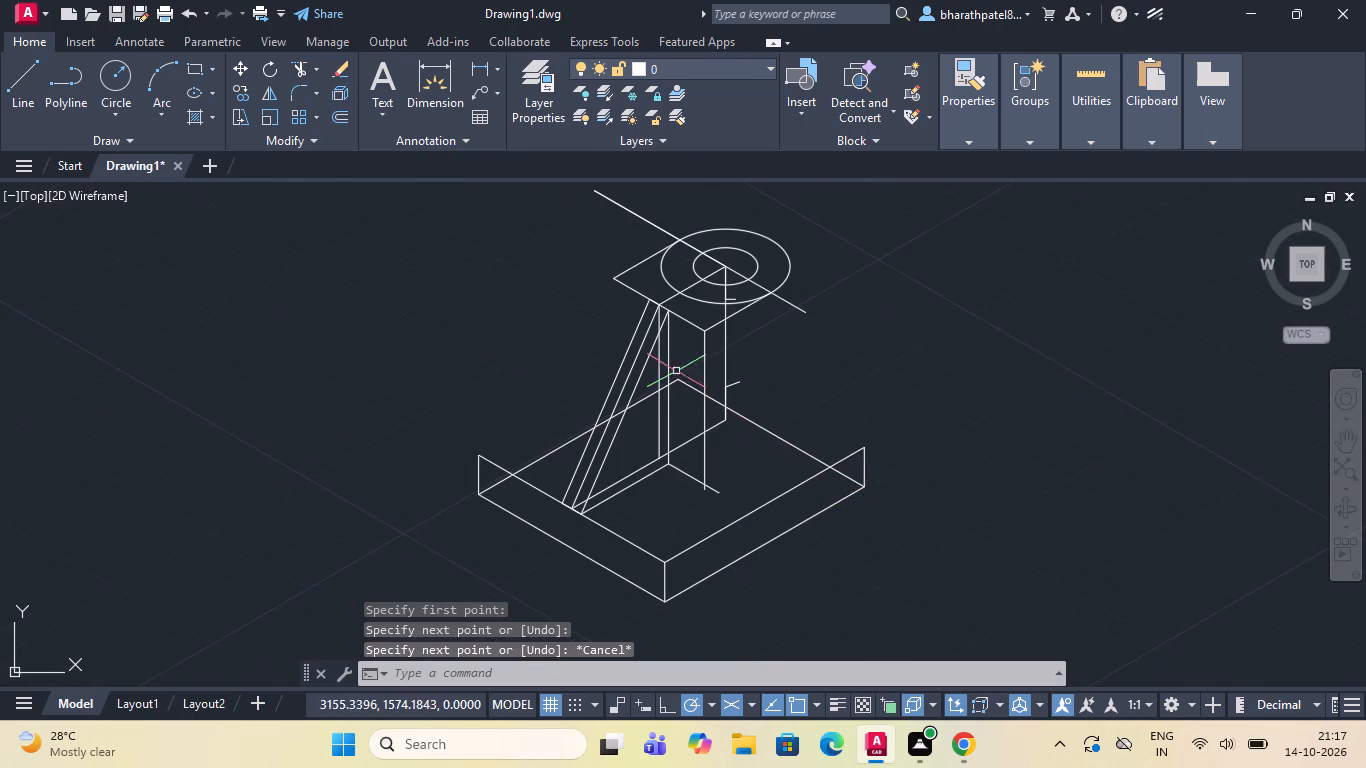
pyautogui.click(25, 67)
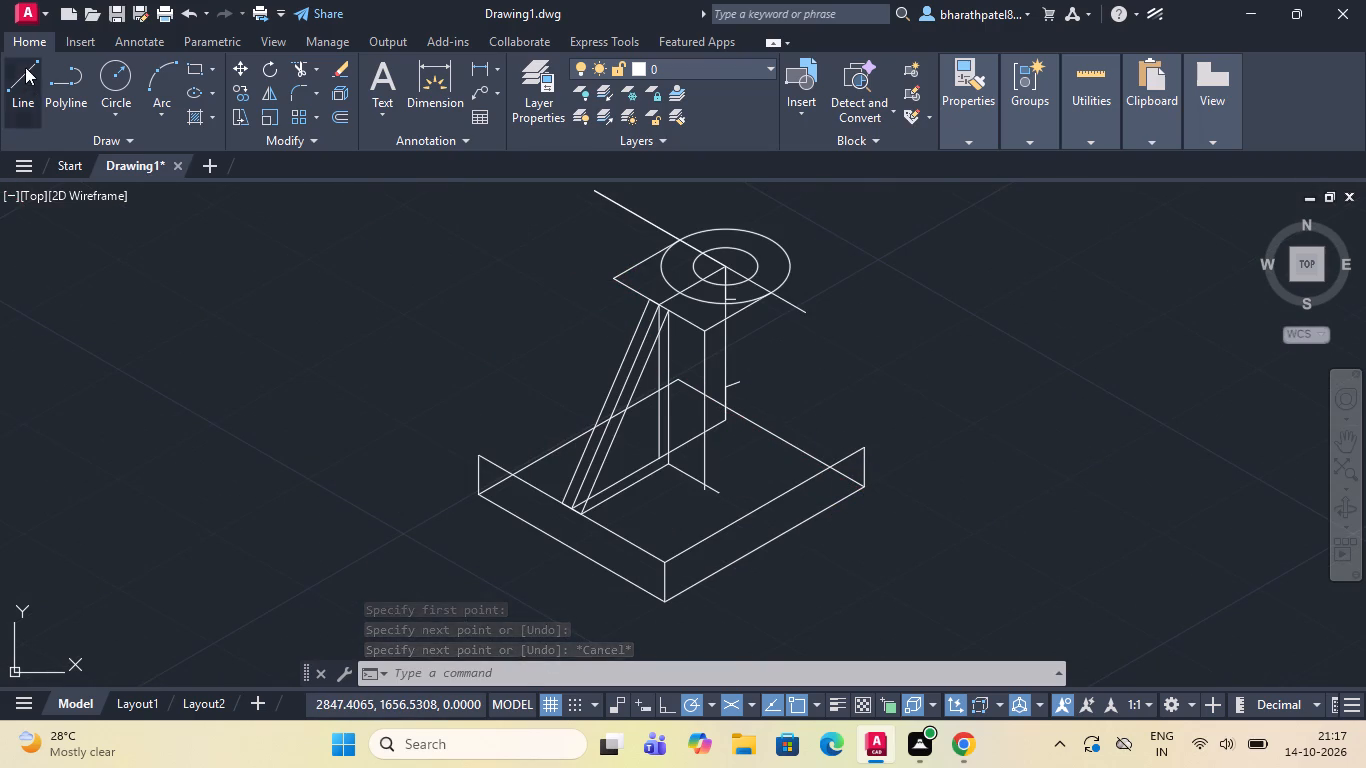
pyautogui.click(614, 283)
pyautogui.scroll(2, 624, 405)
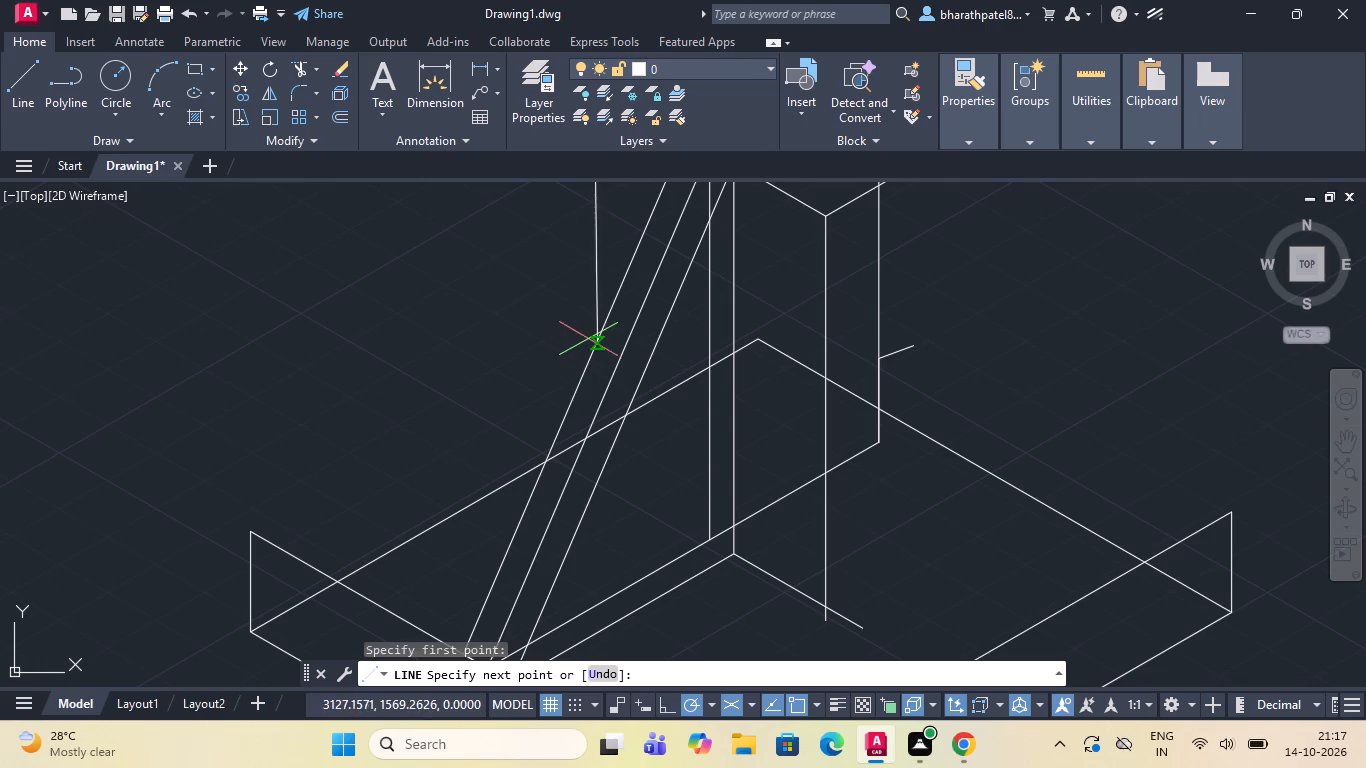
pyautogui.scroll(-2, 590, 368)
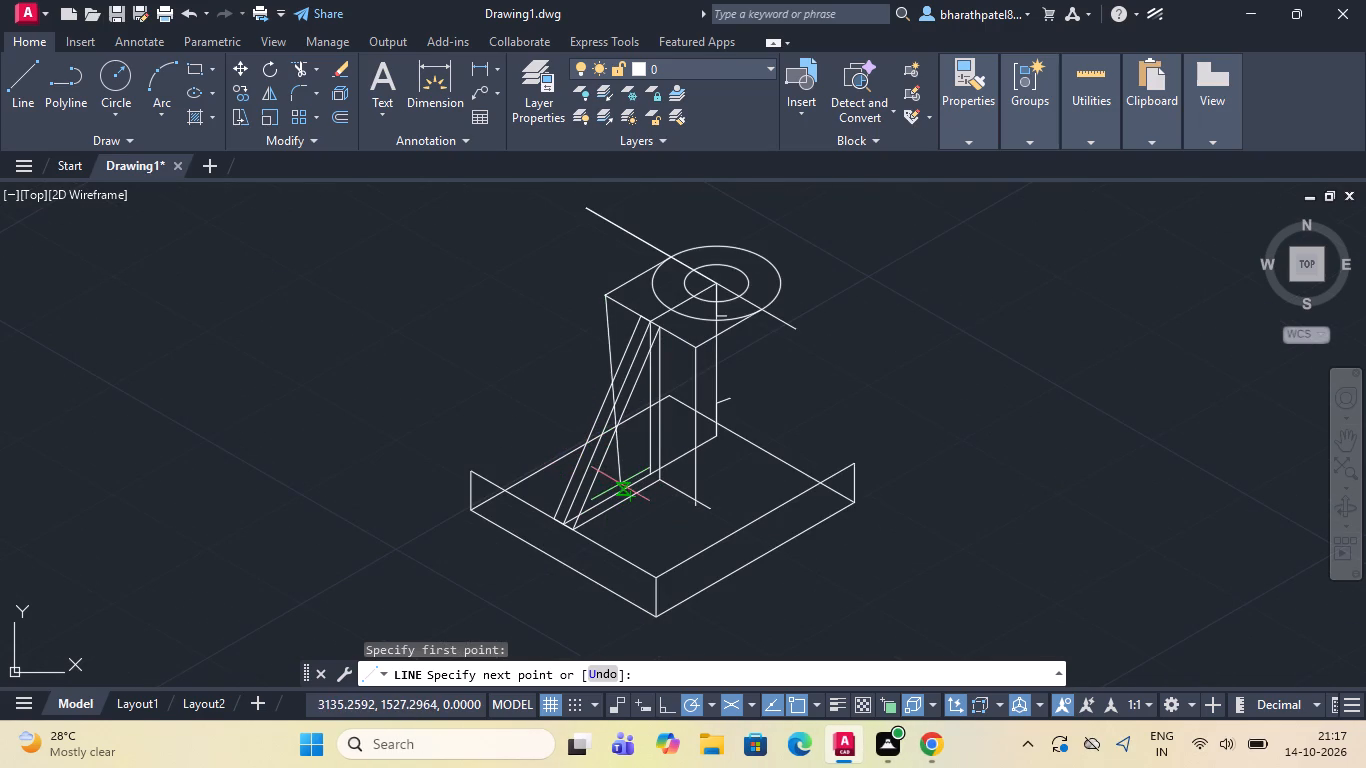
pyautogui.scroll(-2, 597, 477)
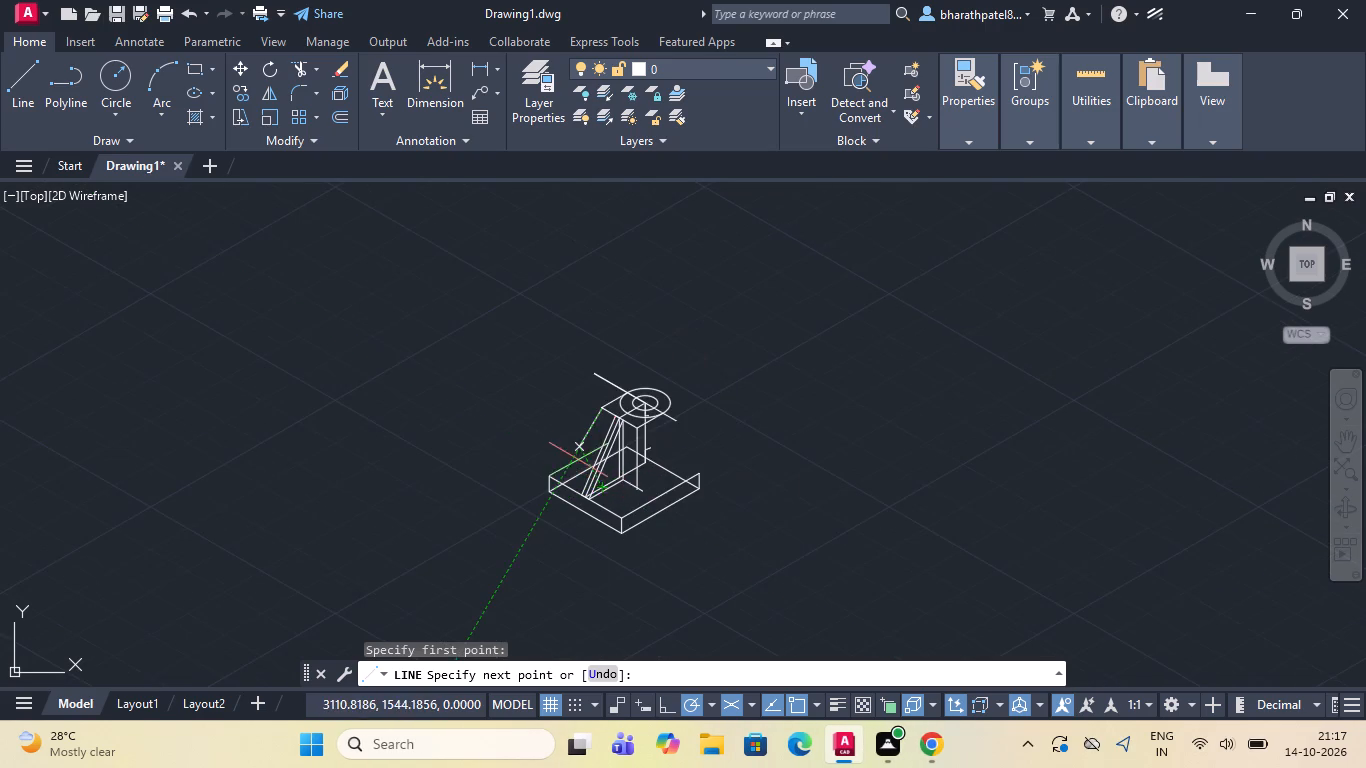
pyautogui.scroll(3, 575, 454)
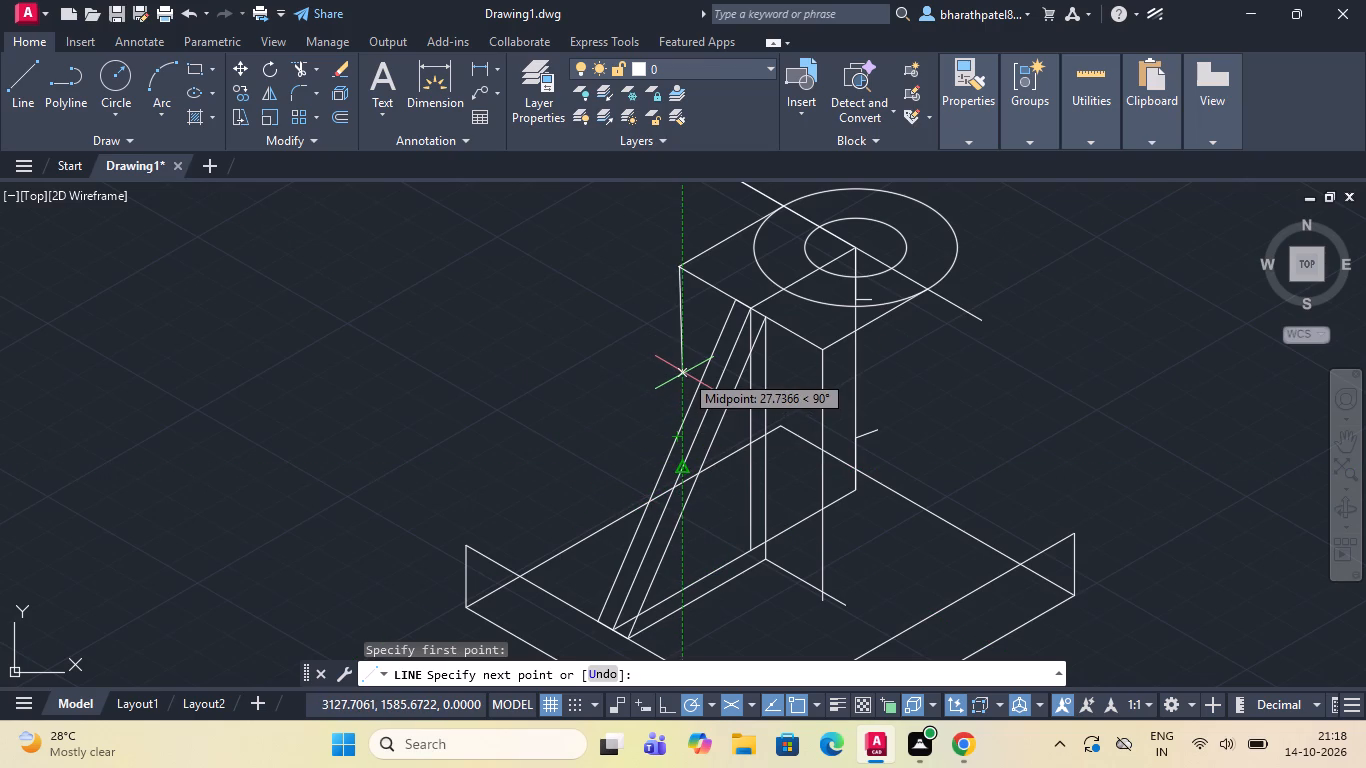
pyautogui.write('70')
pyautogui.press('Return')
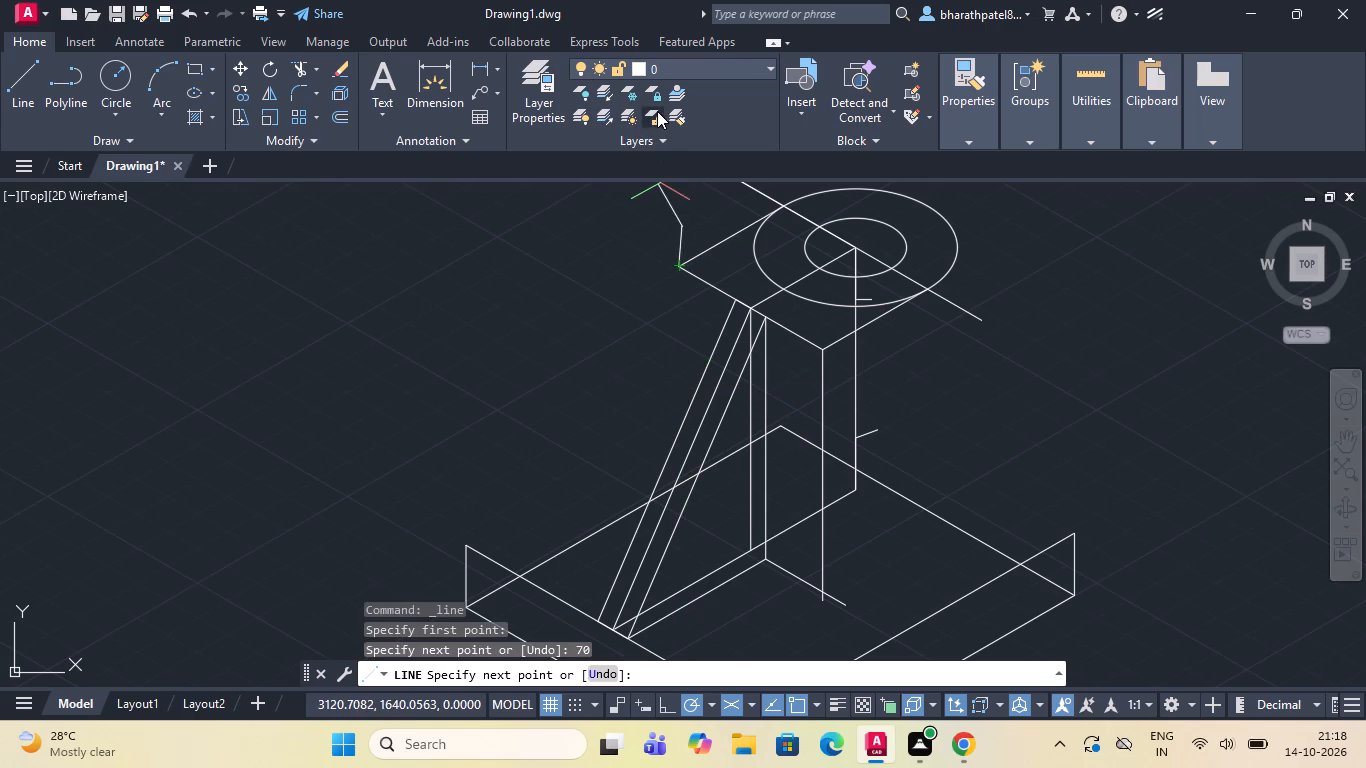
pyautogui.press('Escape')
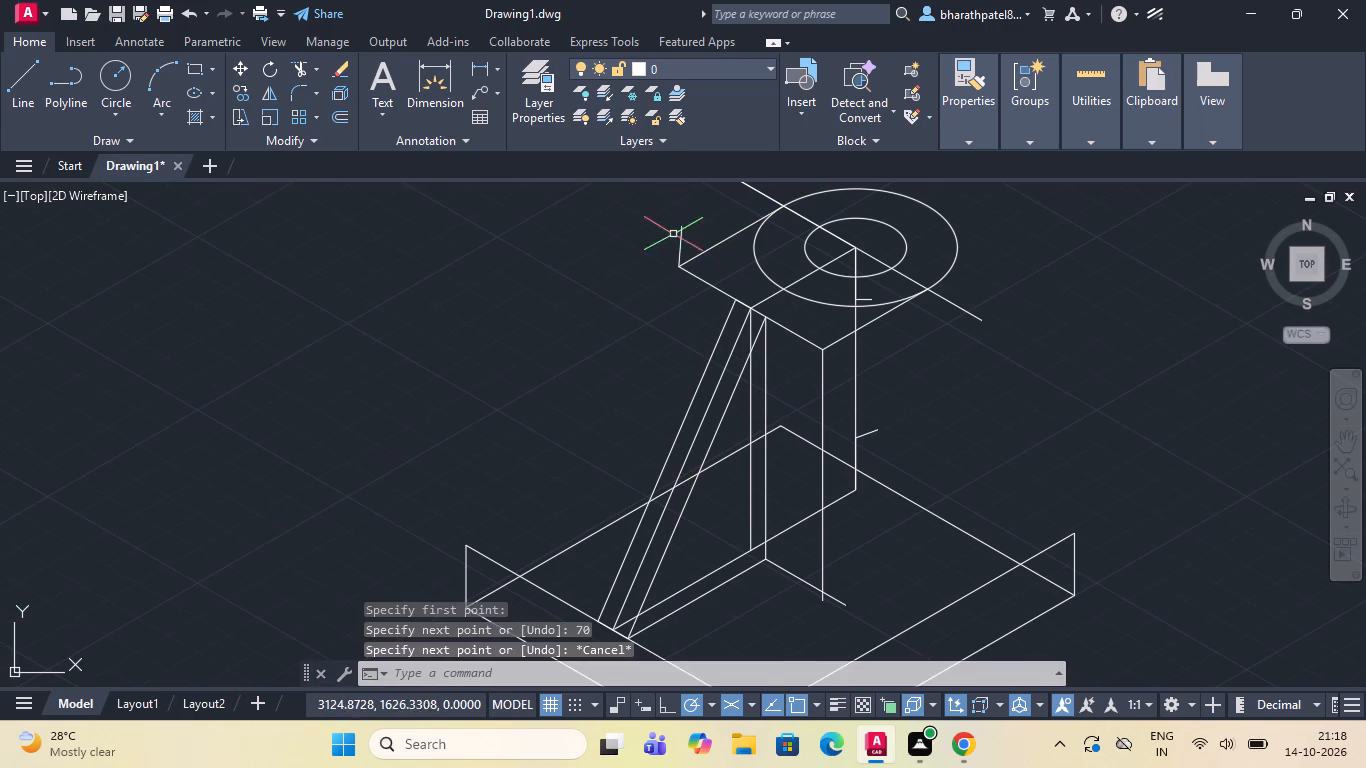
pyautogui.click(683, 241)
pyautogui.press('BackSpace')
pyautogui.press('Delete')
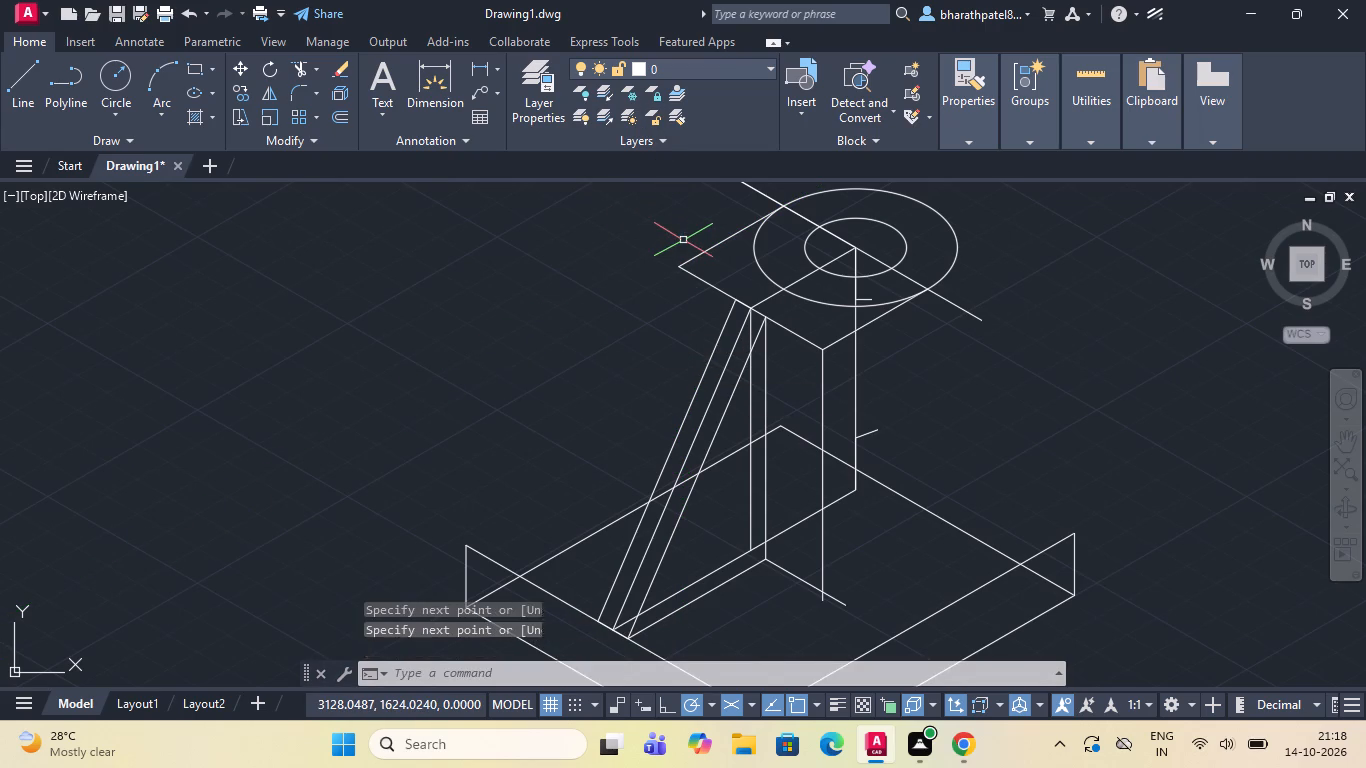
# Draw a 70-unit vertical line down from the boss's leftmost top corner, continuing at 330° to the foot of the rib's 70-unit vertical line.
pyautogui.click(10, 93)
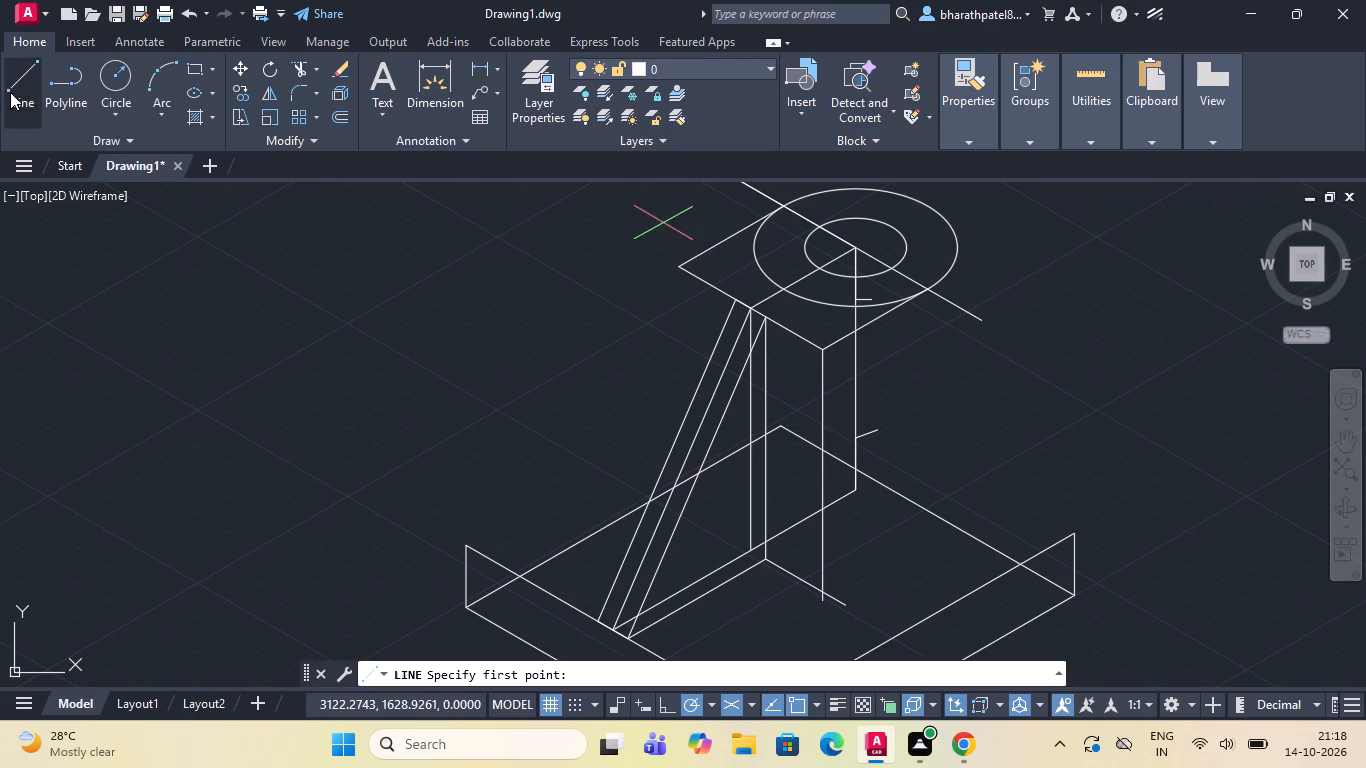
pyautogui.click(673, 265)
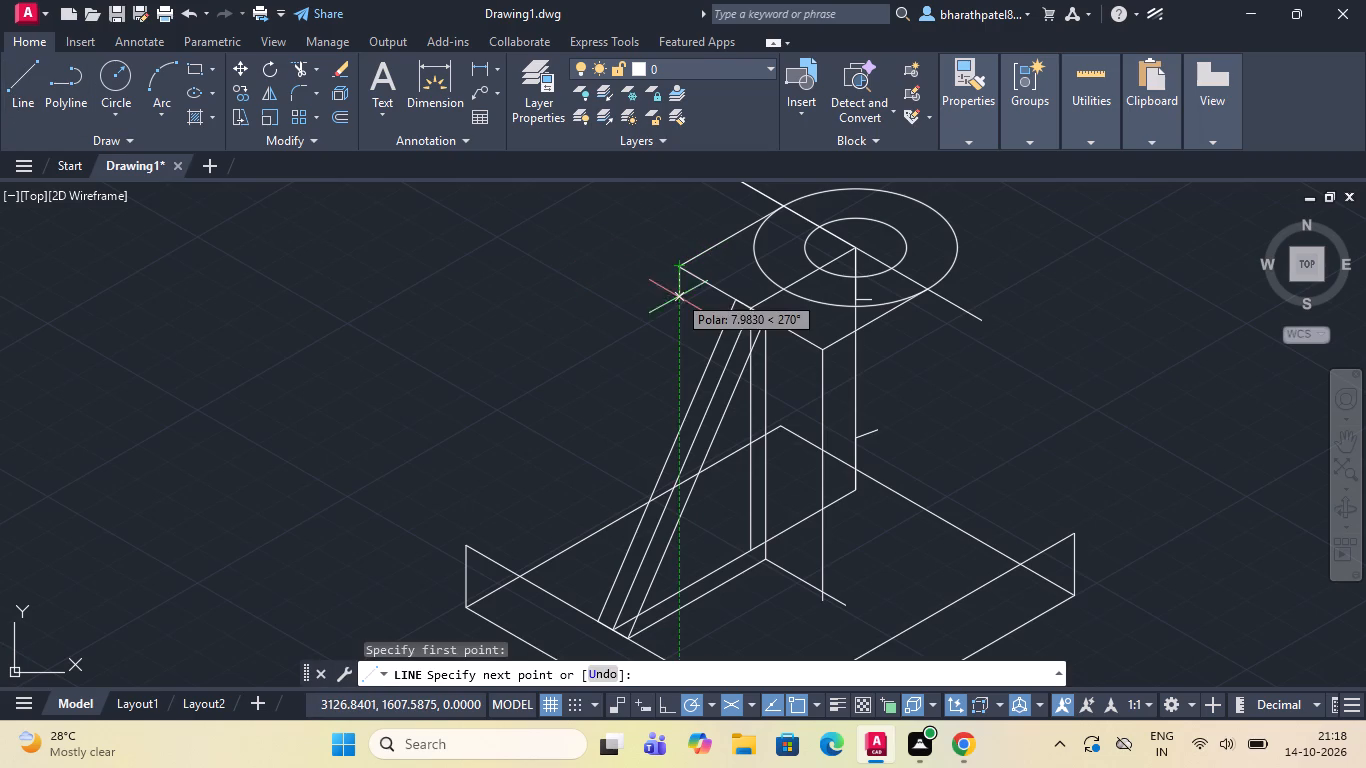
pyautogui.write('70')
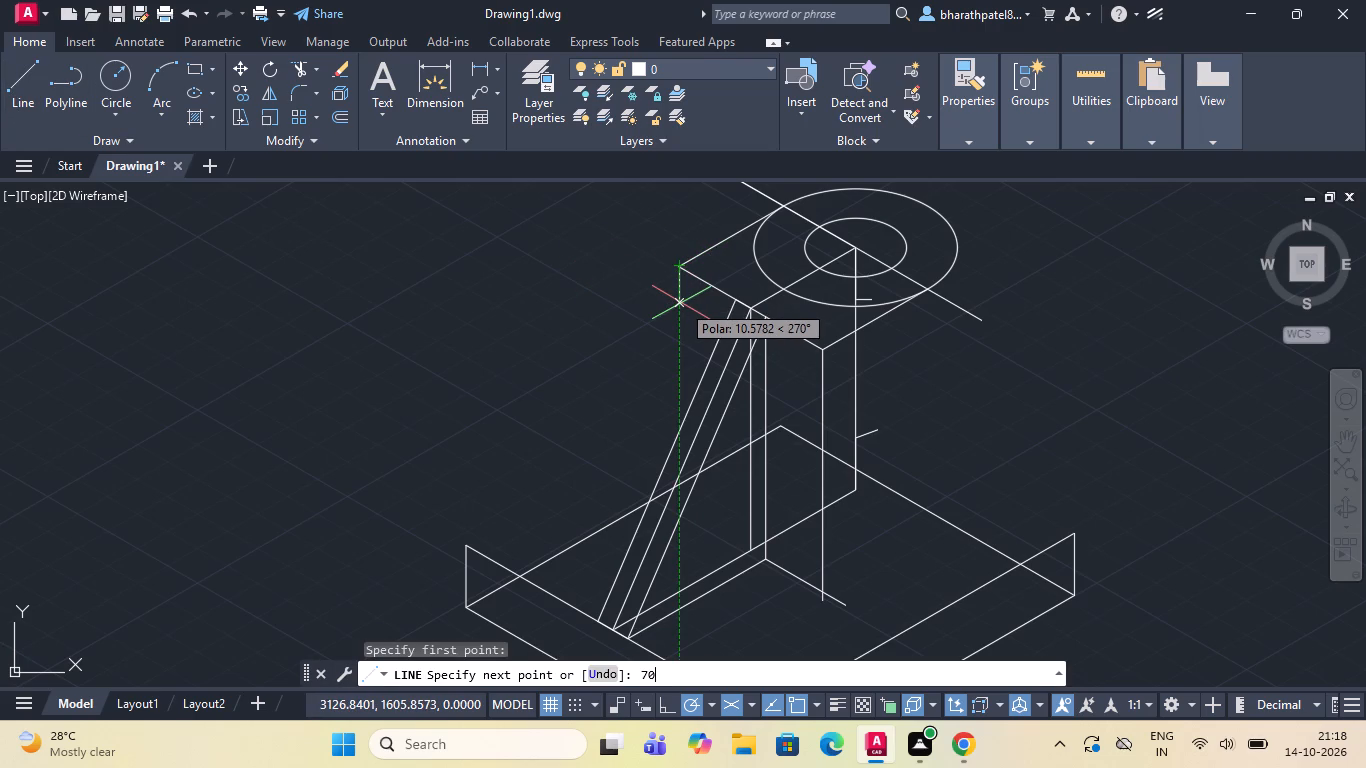
pyautogui.press('Return')
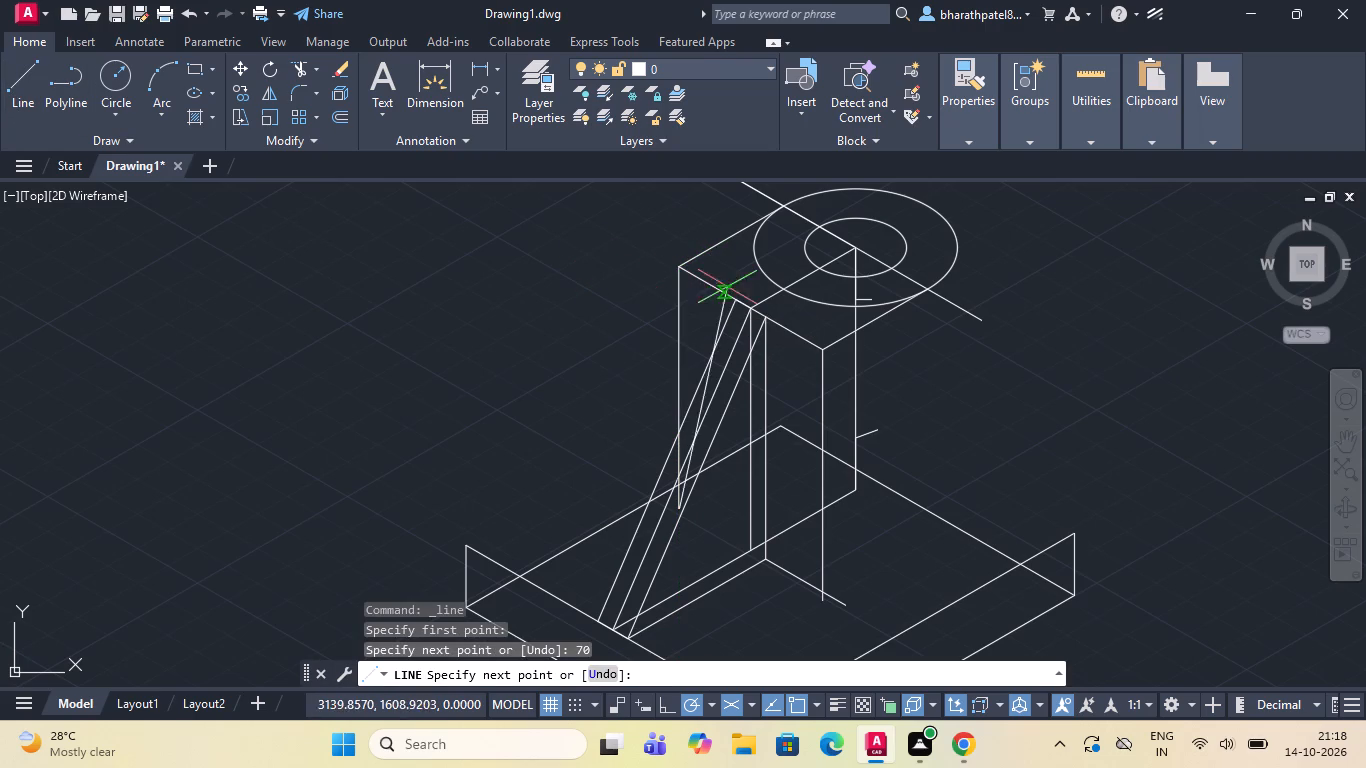
pyautogui.scroll(3, 782, 566)
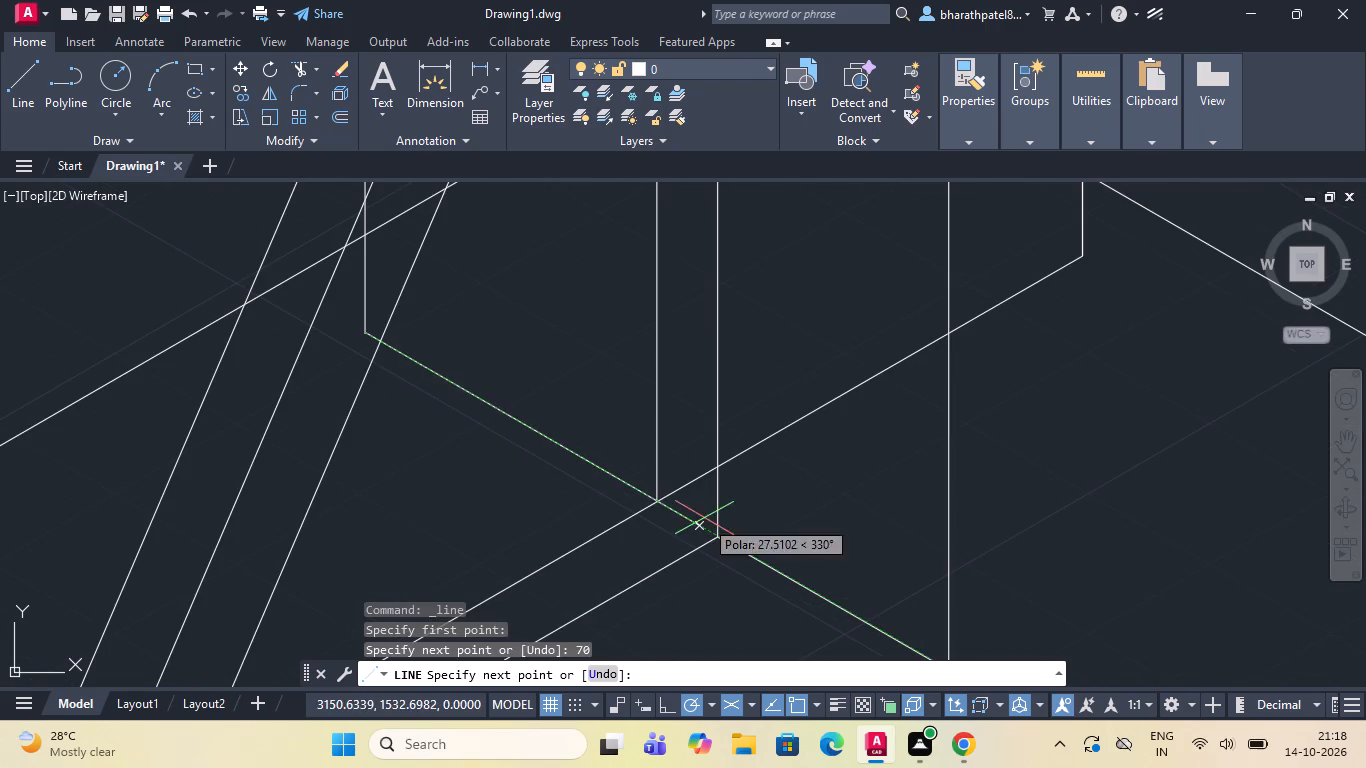
pyautogui.scroll(3, 664, 493)
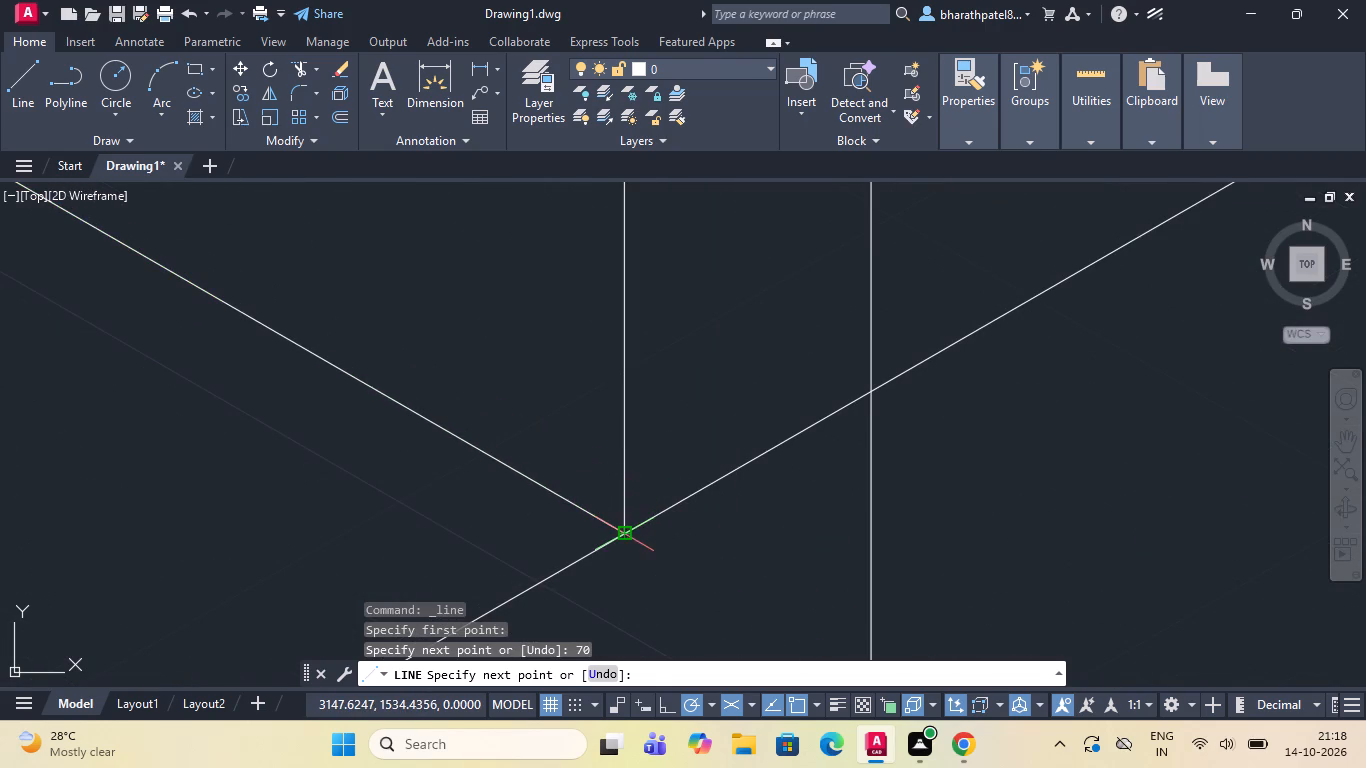
pyautogui.click(621, 532)
pyautogui.scroll(-4, 622, 530)
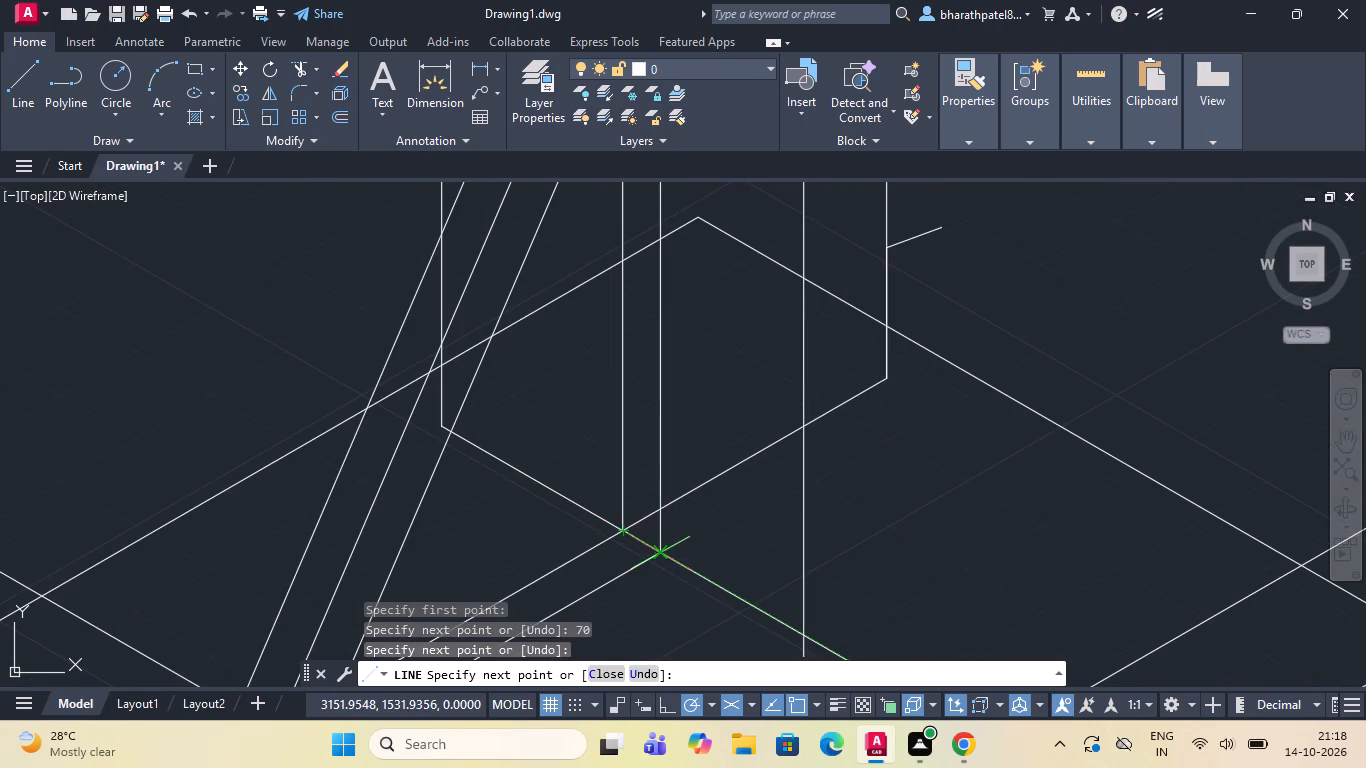
pyautogui.press('Escape')
# Delete the rib's middle vertical line, the middle base line ending at its foot, and the line joining that foot to the boss's leftmost vertical.
pyautogui.scroll(-2, 601, 527)
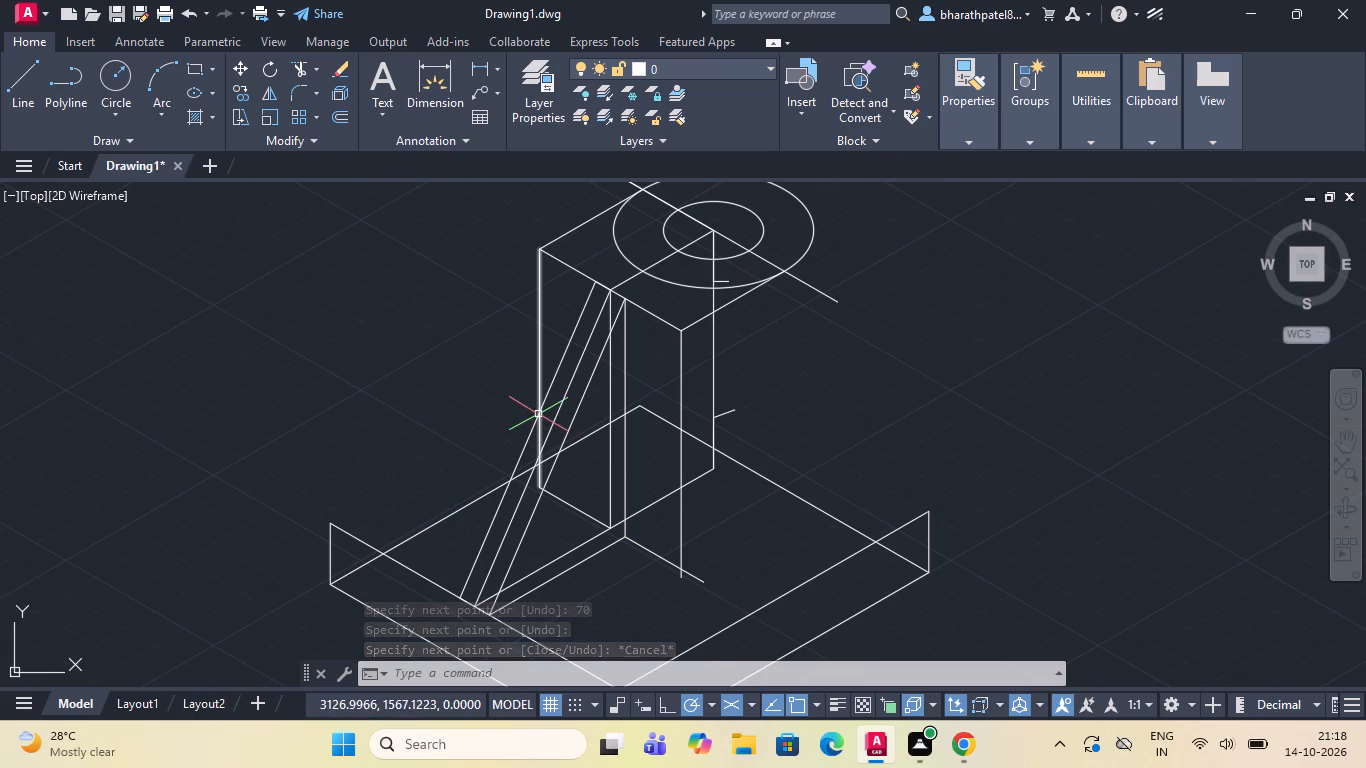
pyautogui.click(569, 502)
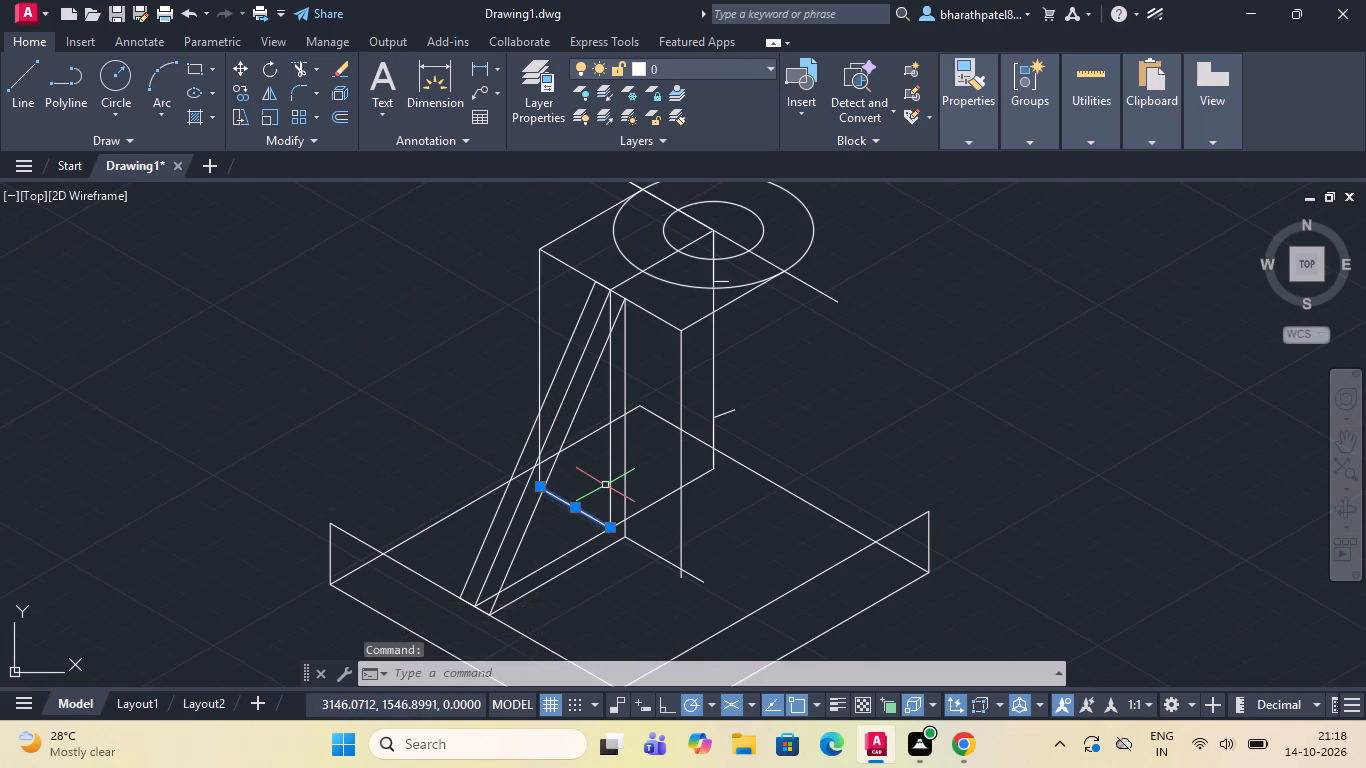
pyautogui.click(609, 453)
pyautogui.scroll(-3, 609, 453)
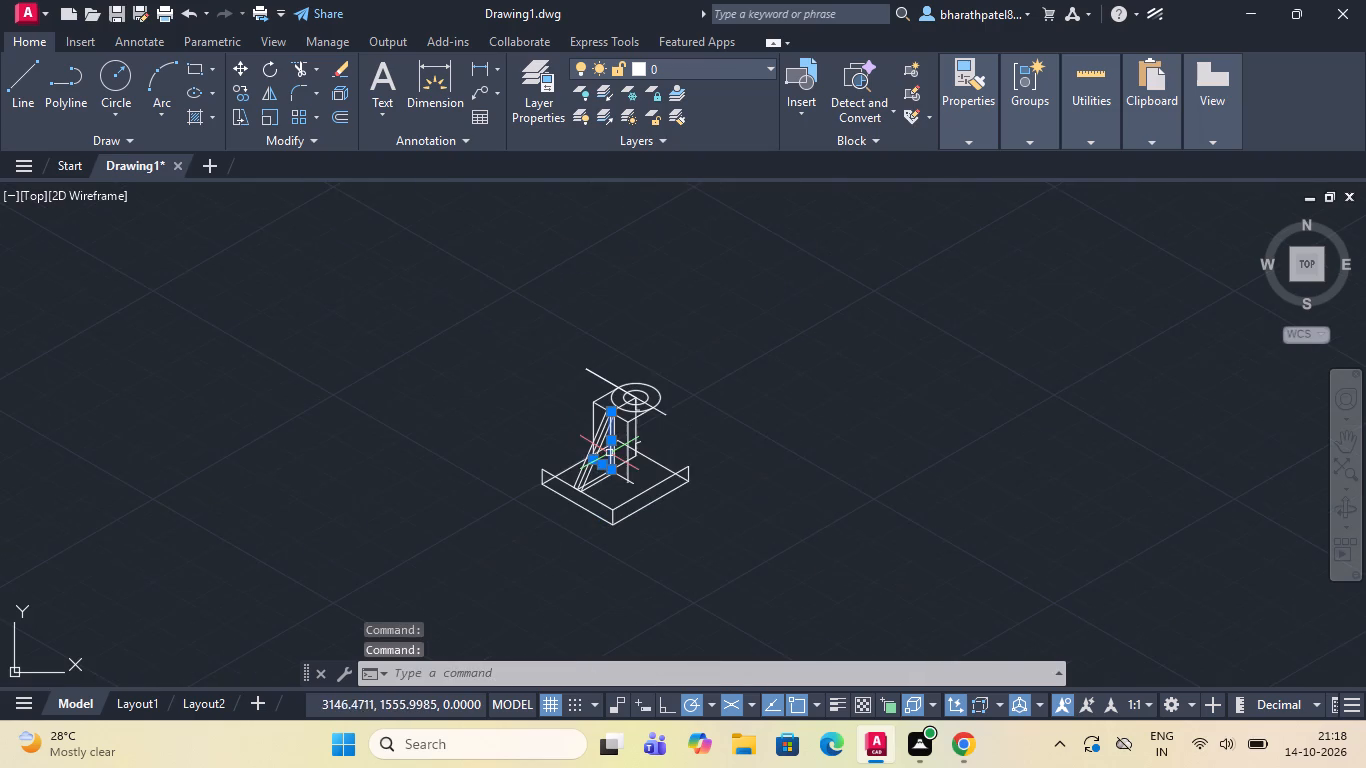
pyautogui.scroll(4, 601, 472)
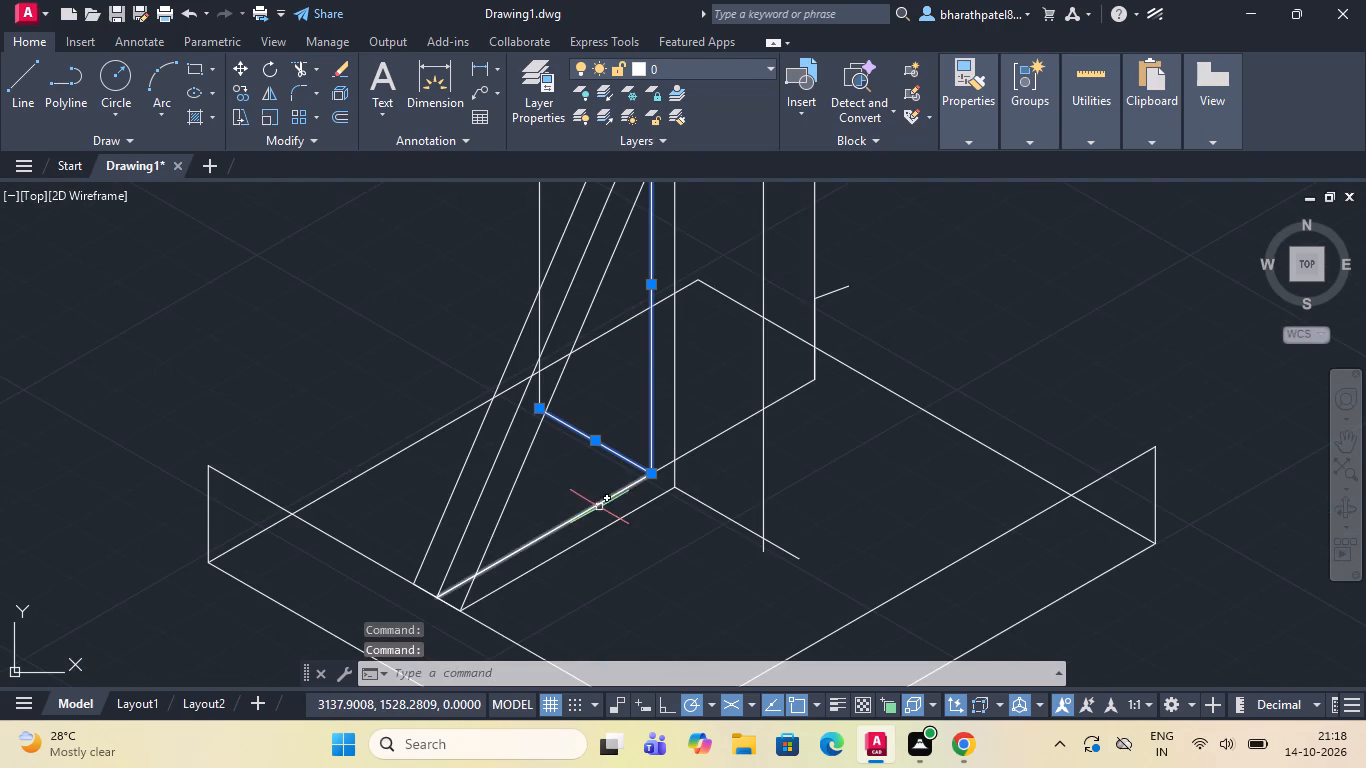
pyautogui.click(599, 507)
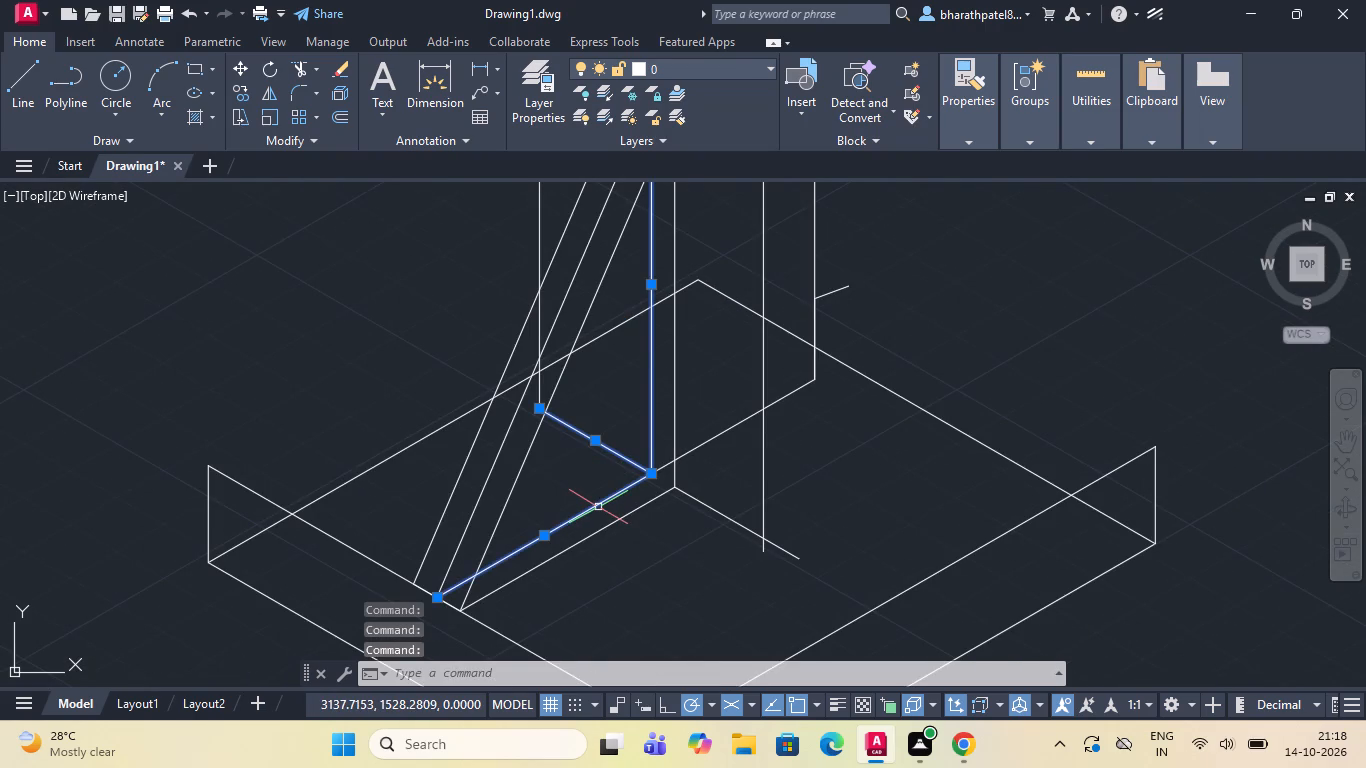
pyautogui.press('Delete')
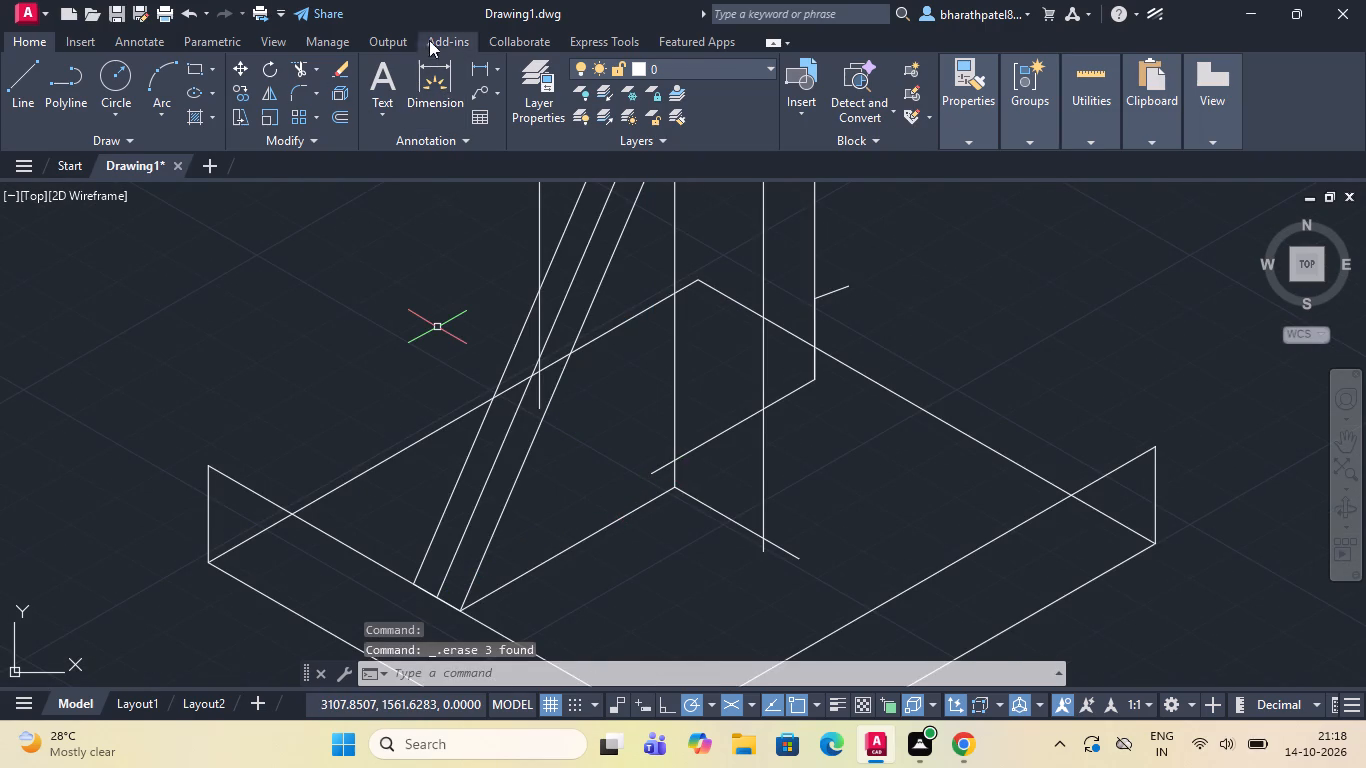
# Trim the base centre line's stub past the rib's near vertical edge and both line overhangs beyond the boss's nearest lower corner.
pyautogui.click(302, 66)
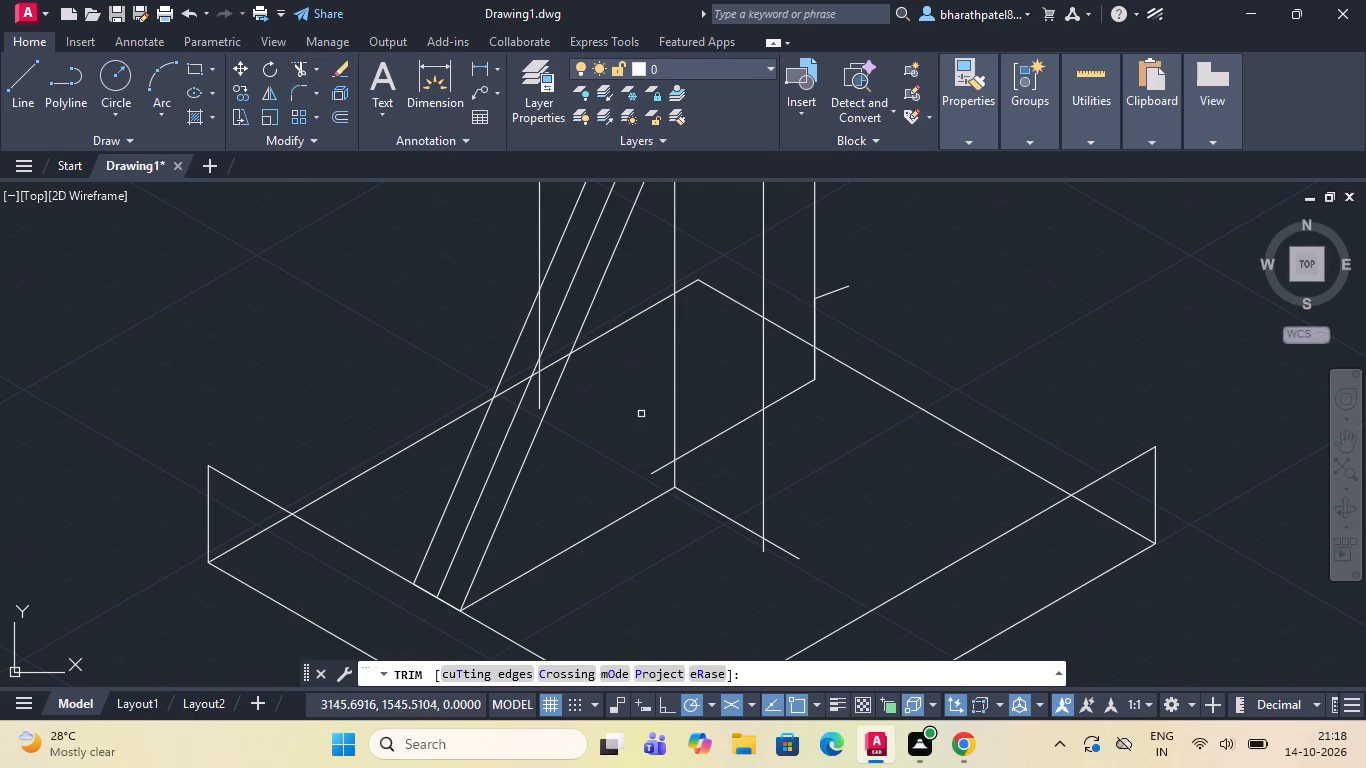
pyautogui.click(662, 466)
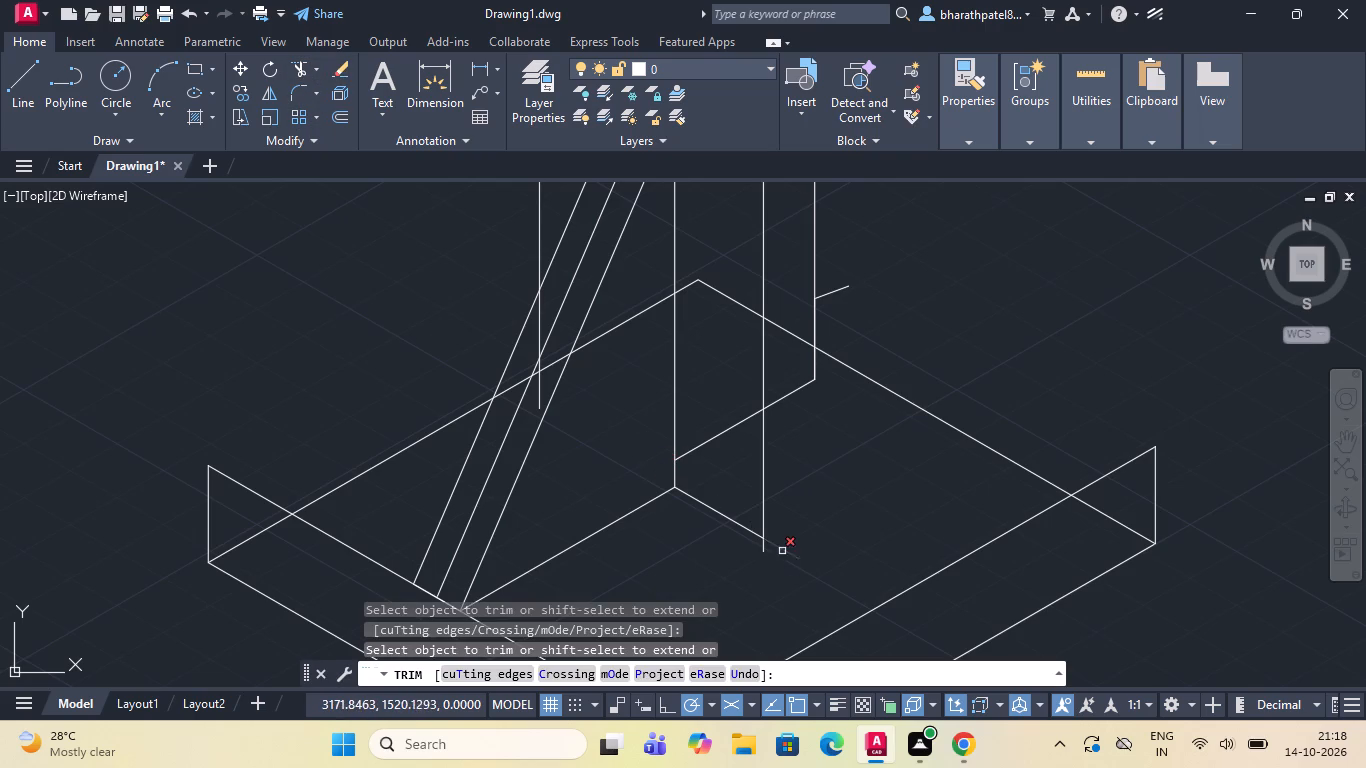
pyautogui.scroll(6, 781, 544)
pyautogui.moveTo(328, 562); pyautogui.dragTo(651, 516)
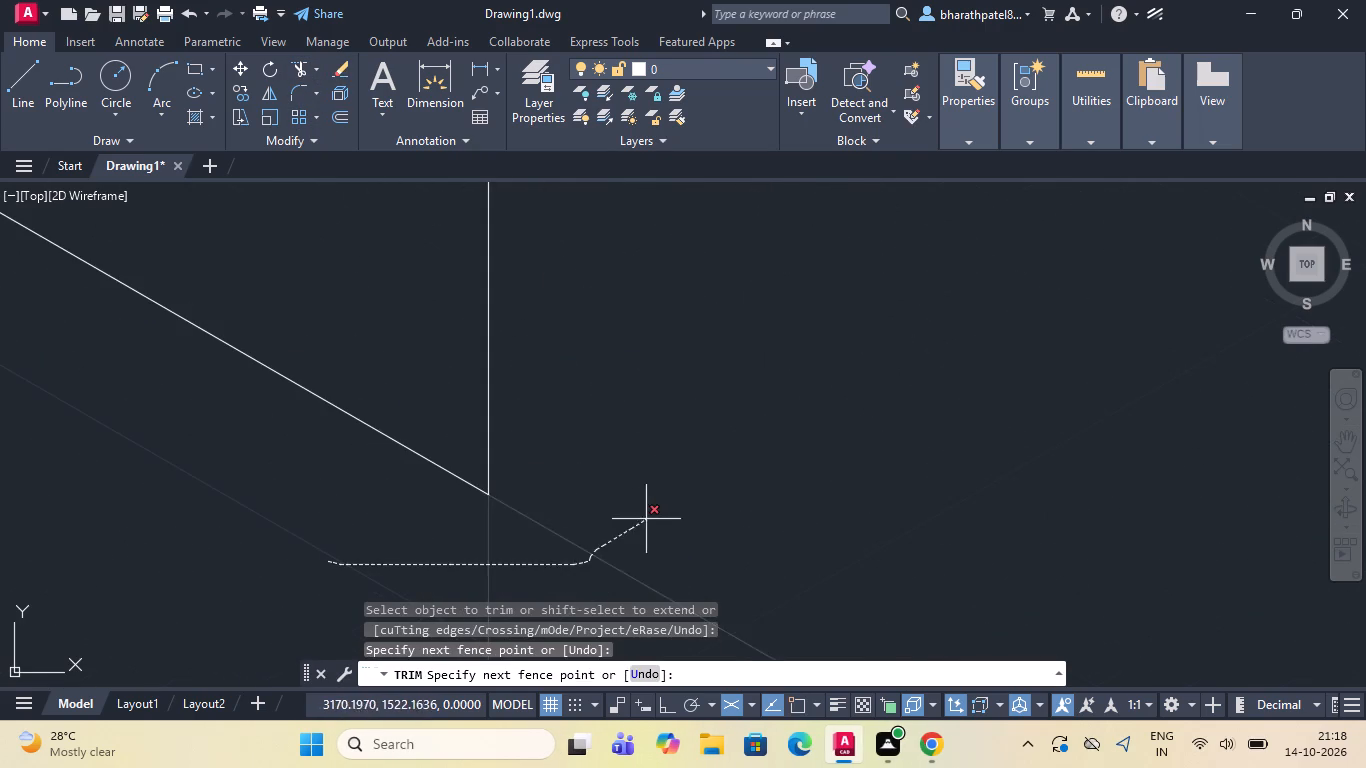
pyautogui.moveTo(651, 516); pyautogui.dragTo(651, 513)
pyautogui.scroll(-8, 651, 506)
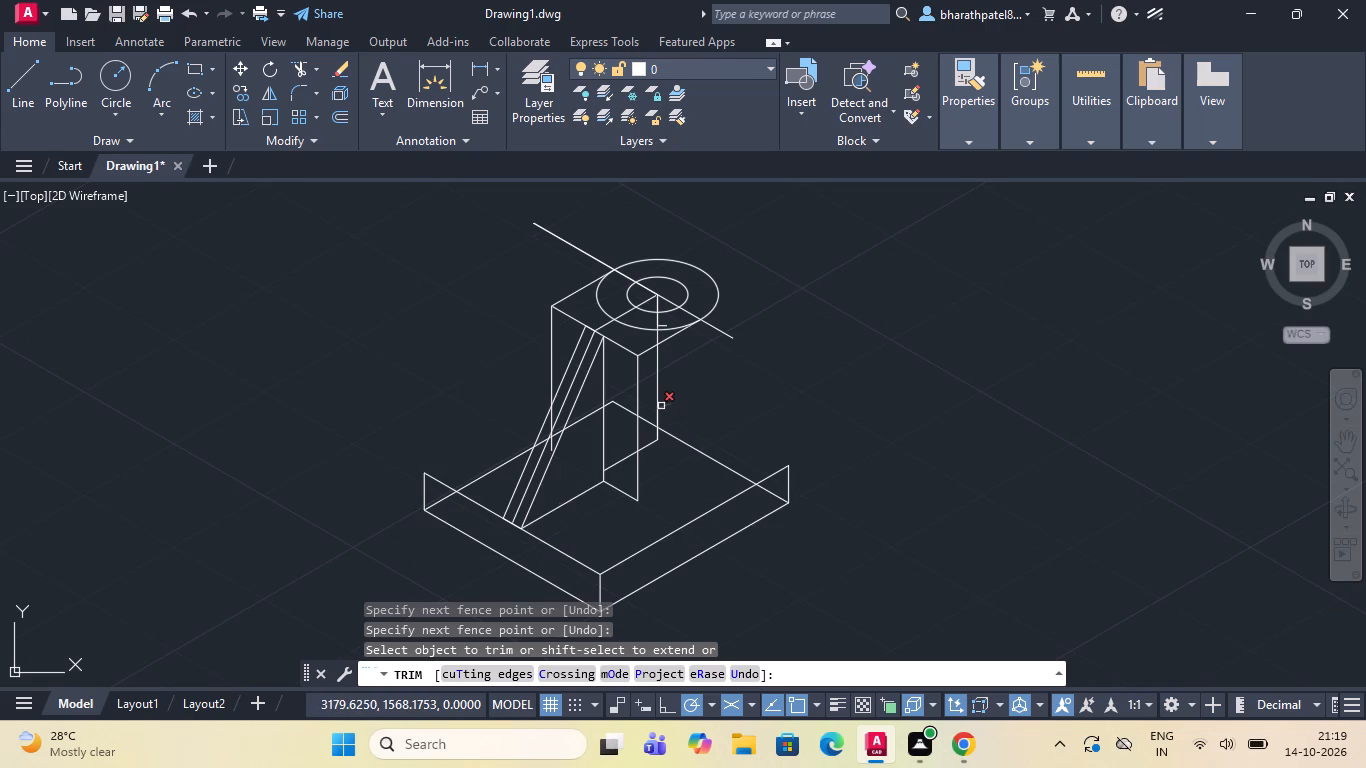
# Draw connected lines from the boss's nearest top corner: 15 units at 30°, 70 units down, and 15 units back to the near vertical's foot.
pyautogui.click(11, 99)
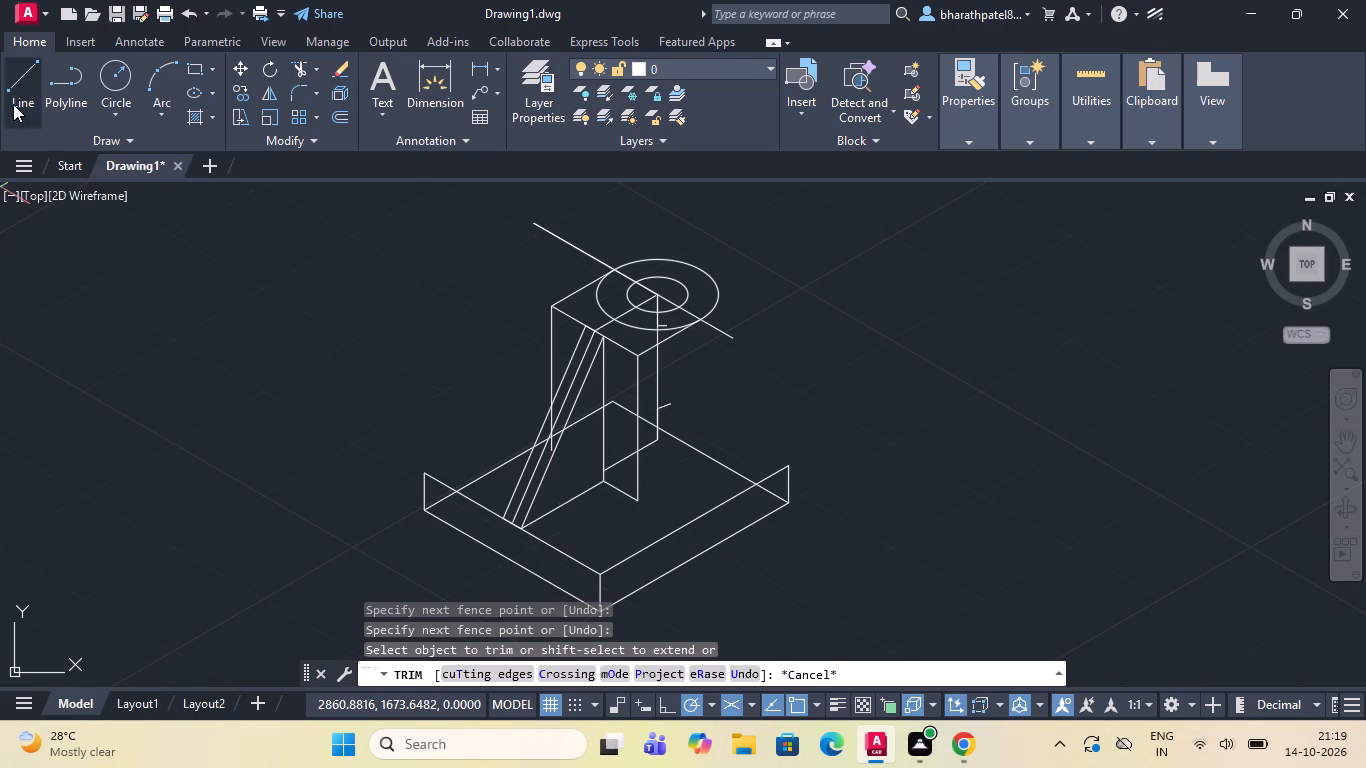
pyautogui.scroll(3, 666, 358)
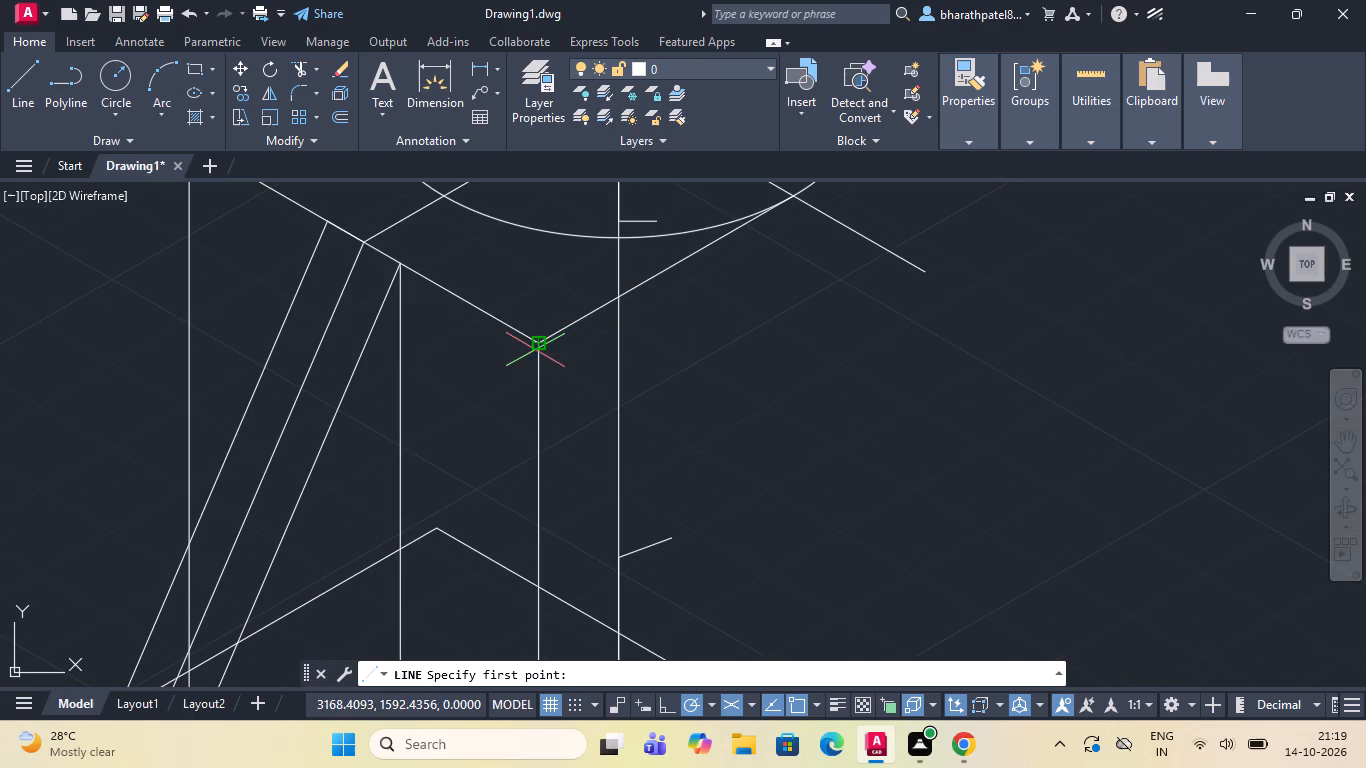
pyautogui.click(542, 337)
pyautogui.scroll(-4, 542, 338)
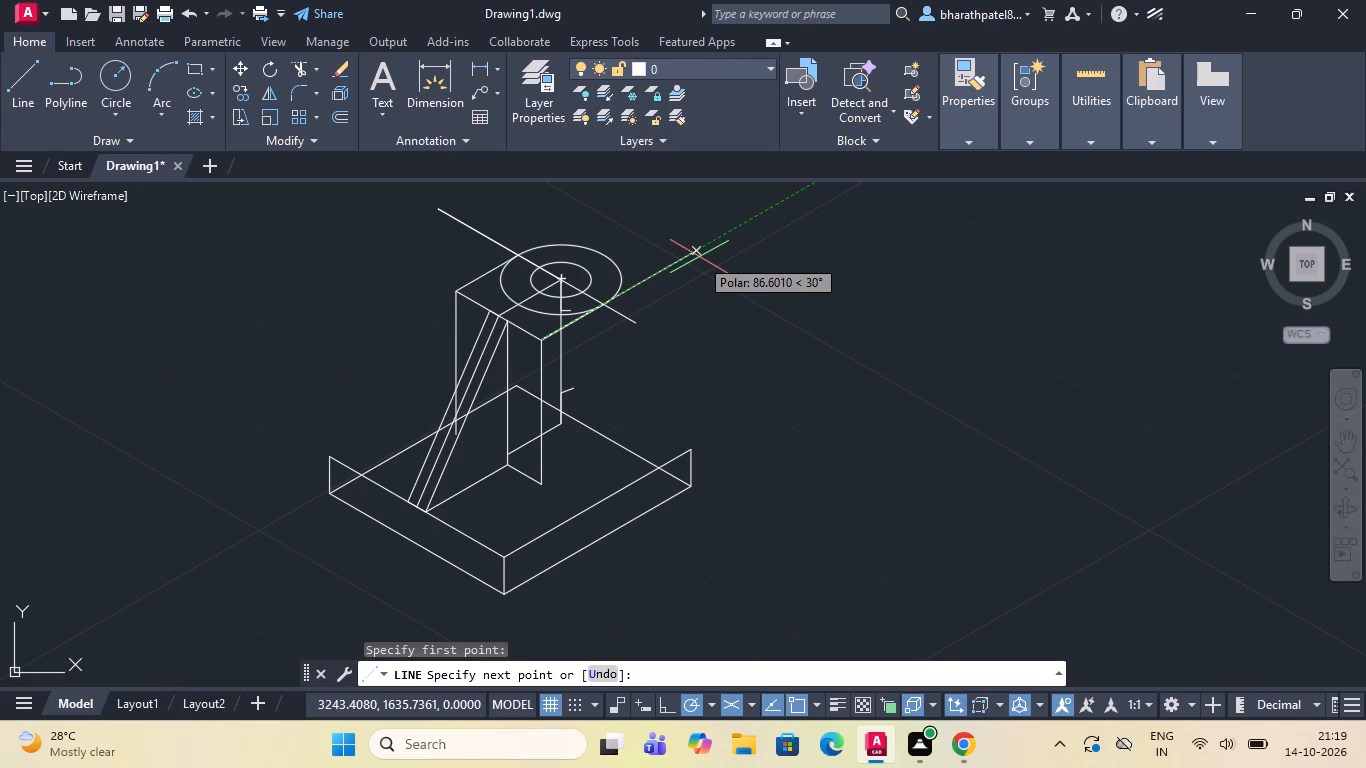
pyautogui.press('1')
pyautogui.press('5')
pyautogui.press('Return')
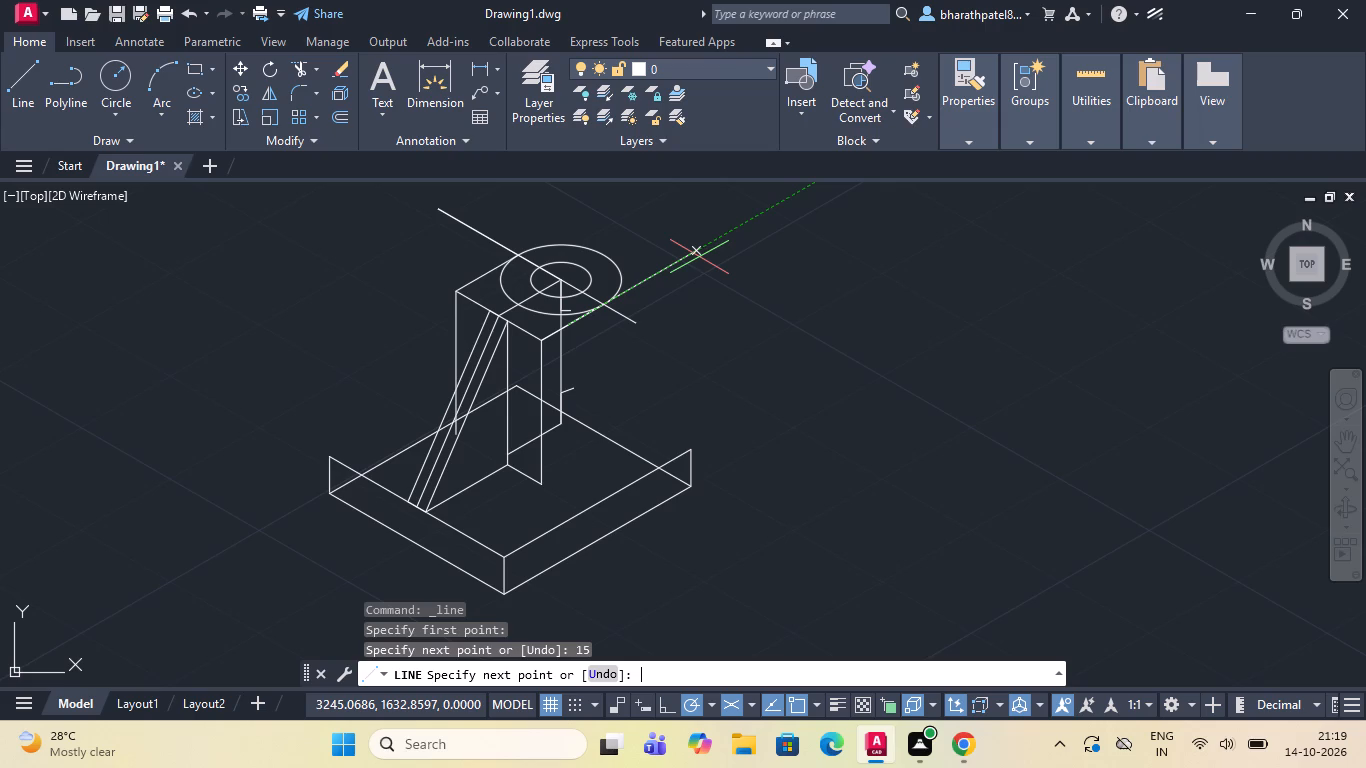
pyautogui.scroll(2, 596, 416)
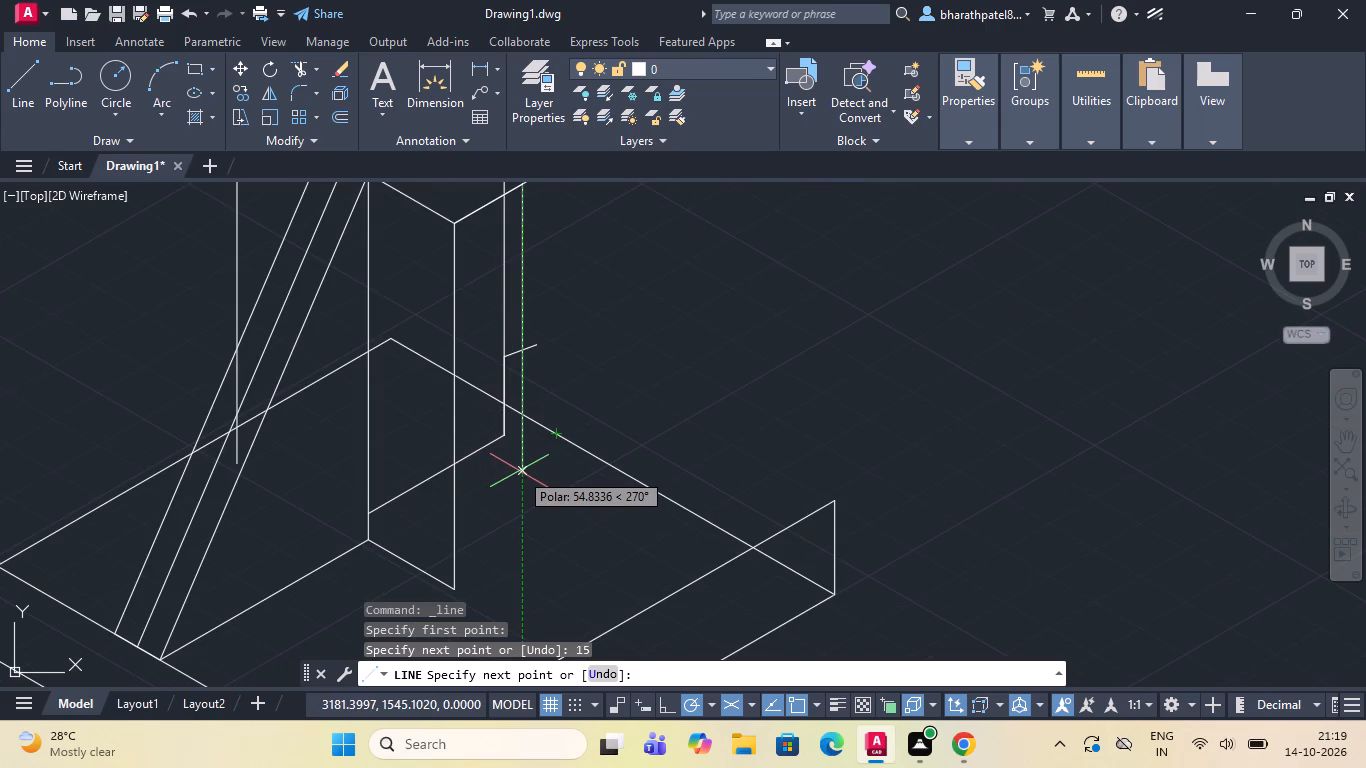
pyautogui.write('70')
pyautogui.press('Return')
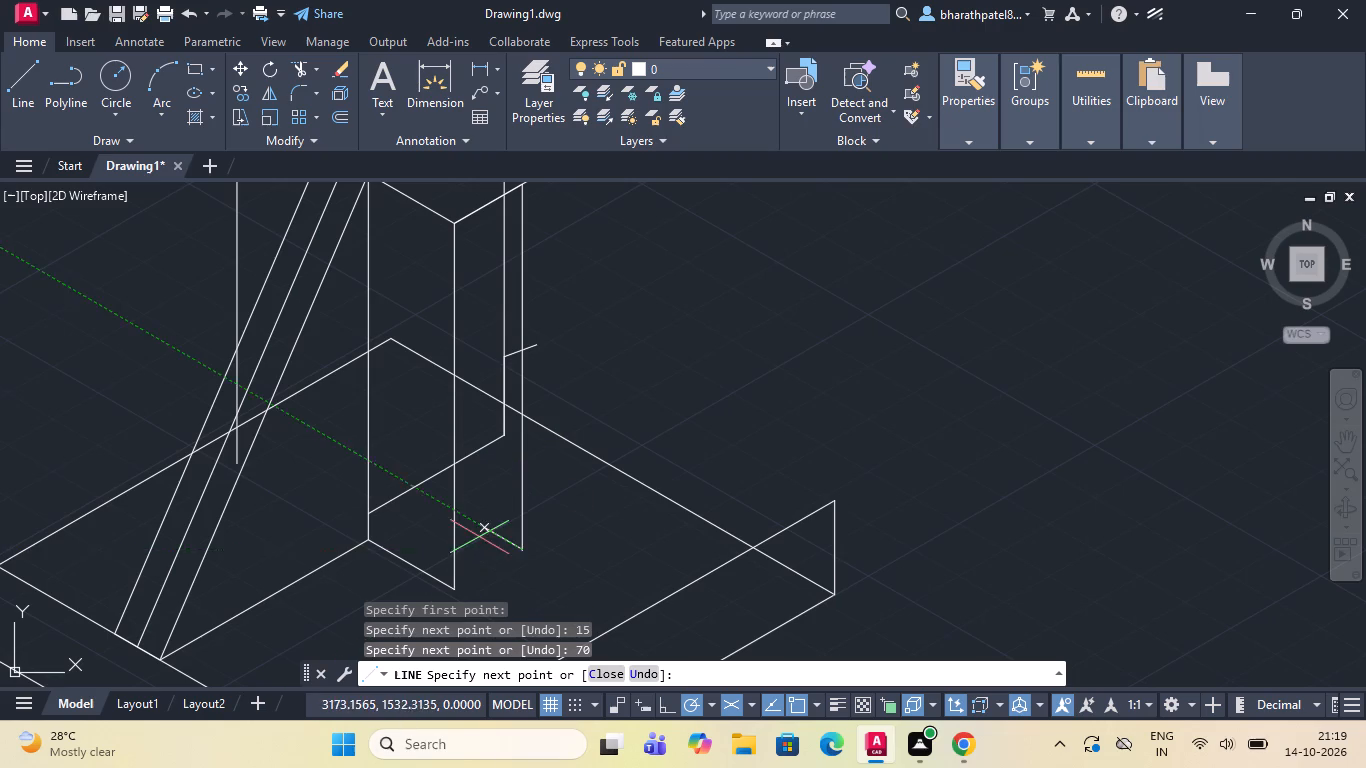
pyautogui.scroll(-1, 479, 537)
pyautogui.scroll(4, 468, 559)
pyautogui.scroll(-4, 466, 554)
pyautogui.scroll(2, 457, 573)
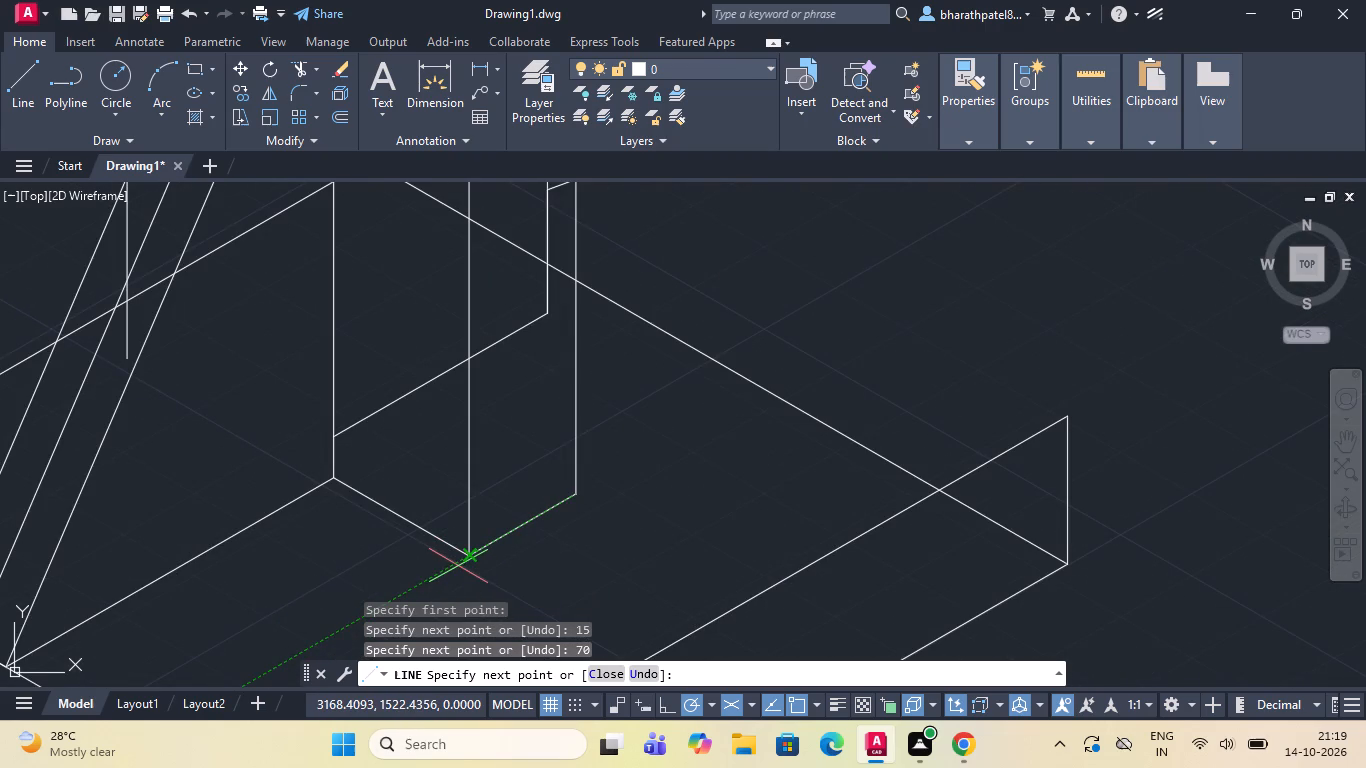
pyautogui.write('15')
pyautogui.press('Return')
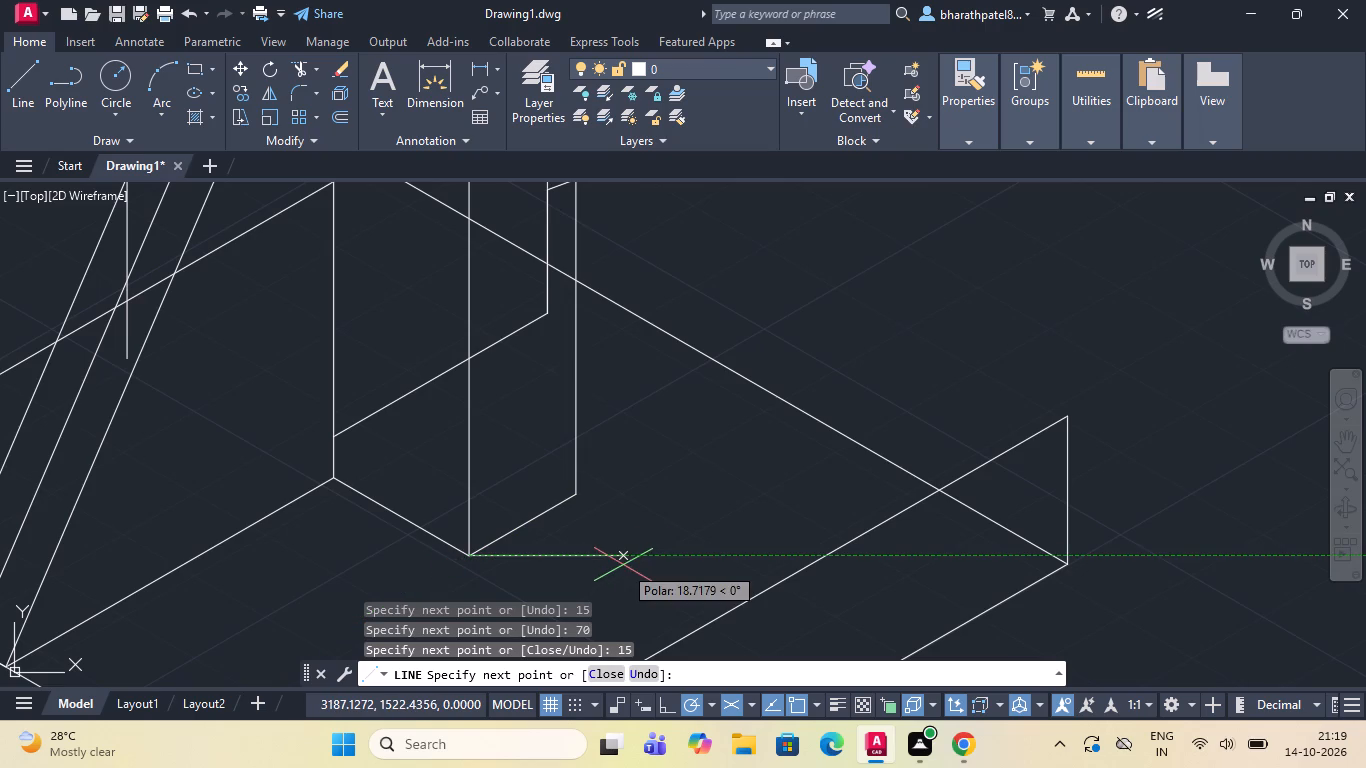
pyautogui.press('Escape')
# Trim away the part of the boss's large ellipse lying inside its top face, keeping only the outer rounded end.
pyautogui.scroll(-2, 616, 559)
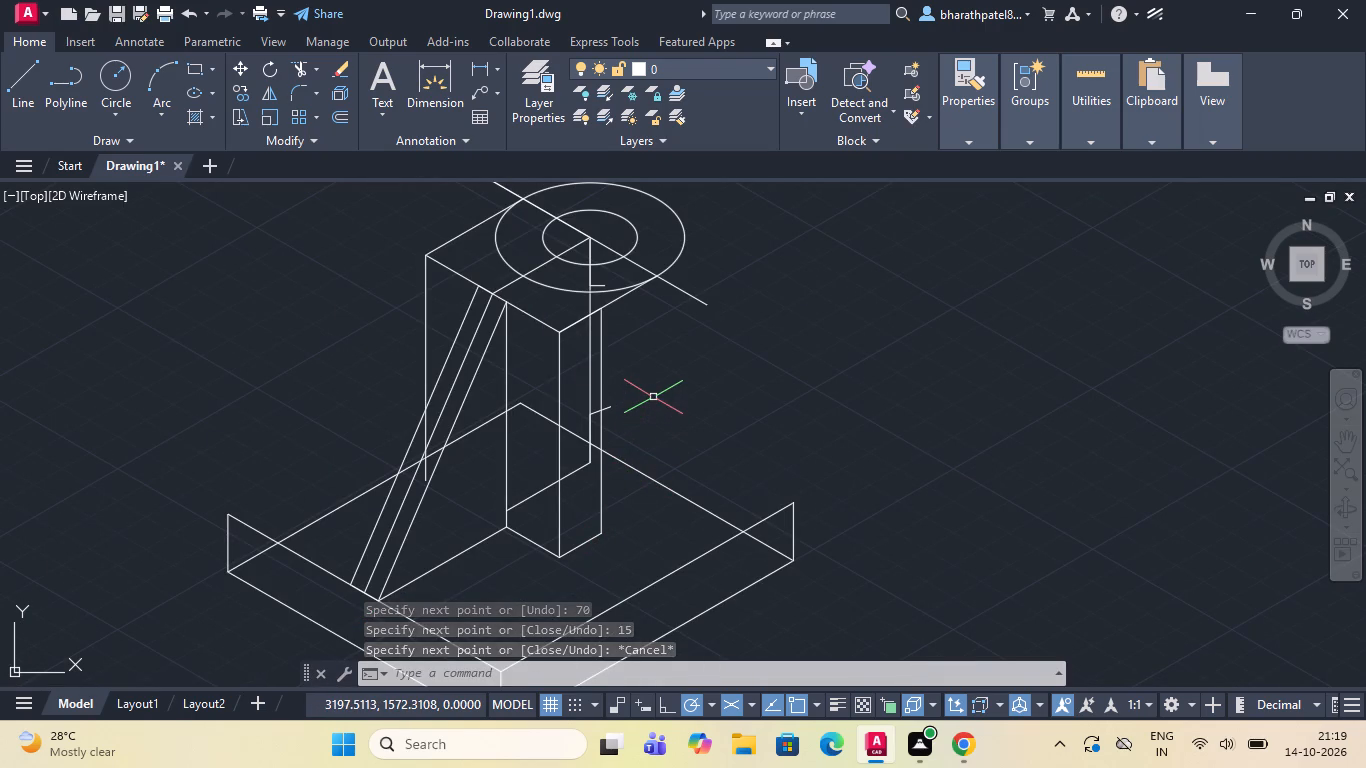
pyautogui.scroll(2, 653, 397)
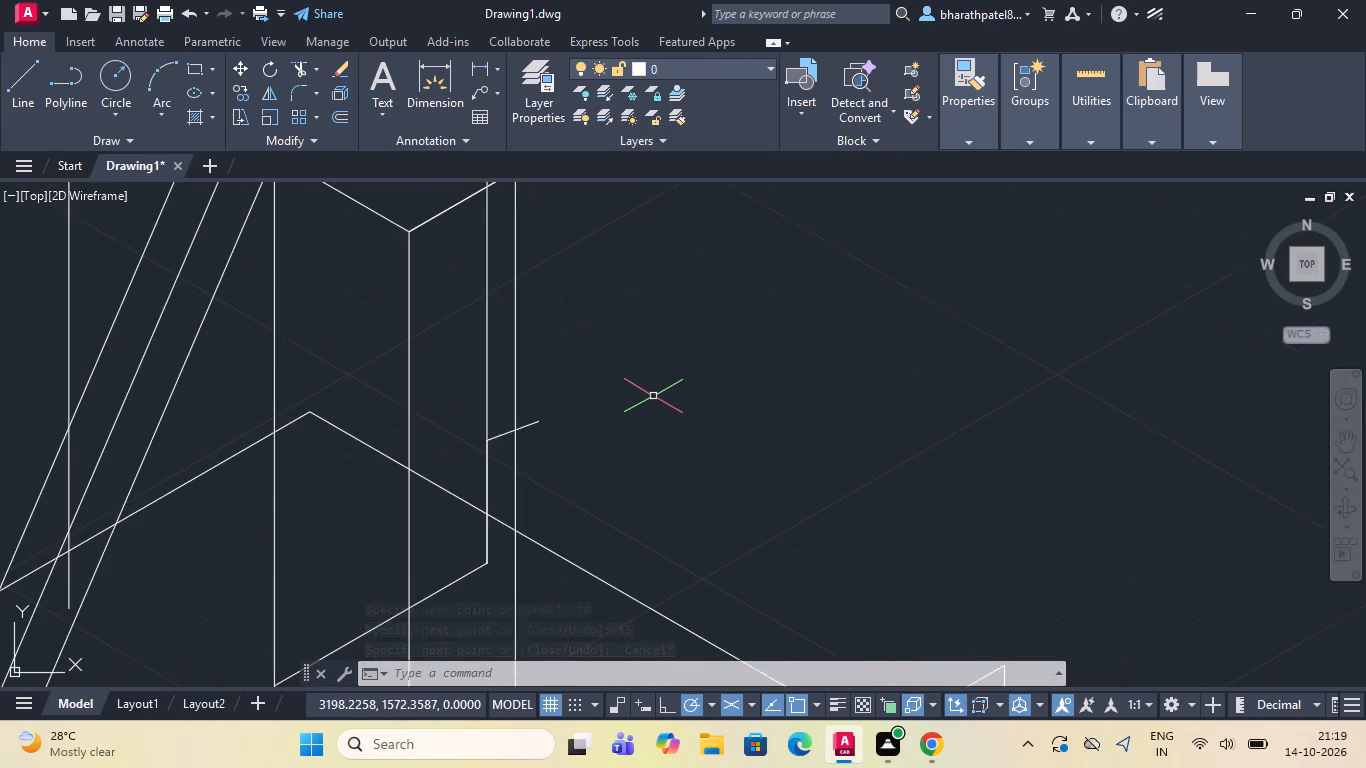
pyautogui.scroll(1, 653, 396)
pyautogui.scroll(-3, 653, 396)
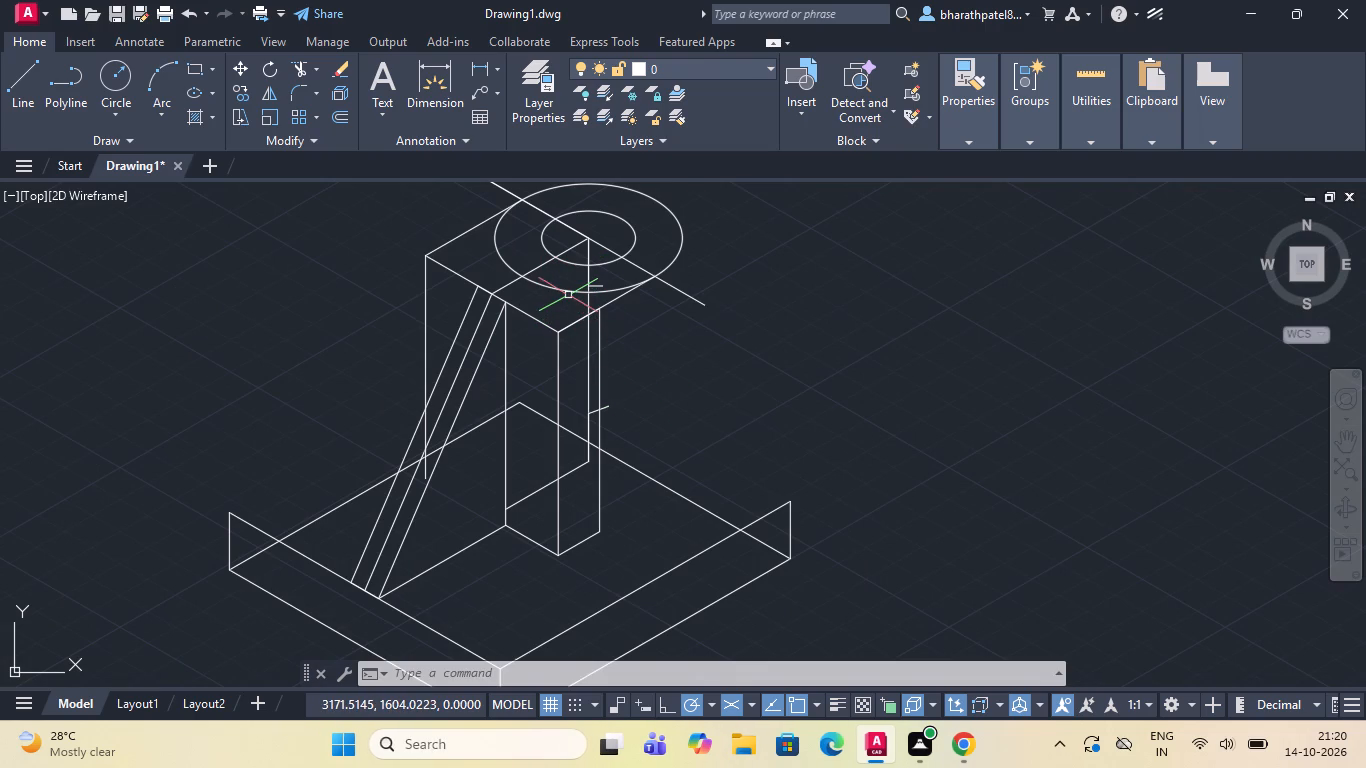
pyautogui.click(296, 70)
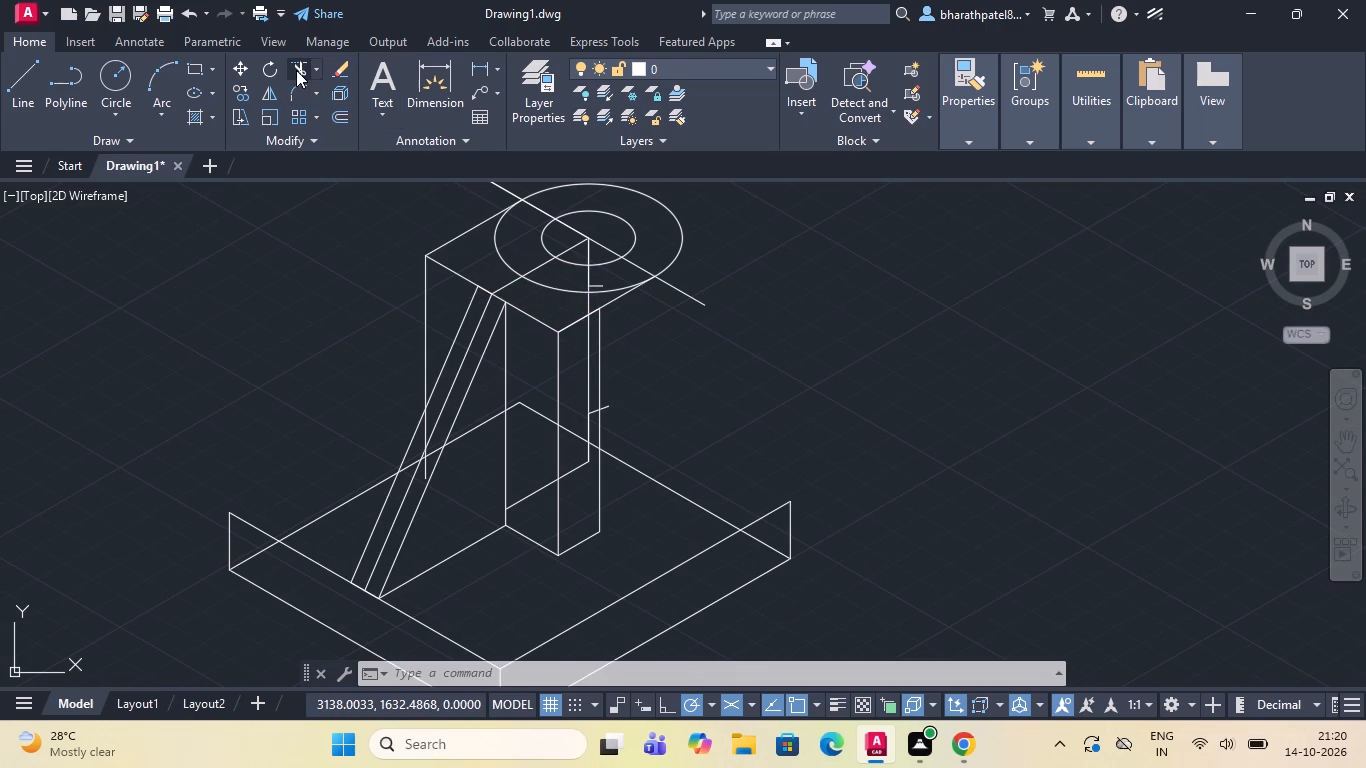
pyautogui.click(549, 288)
pyautogui.click(504, 260)
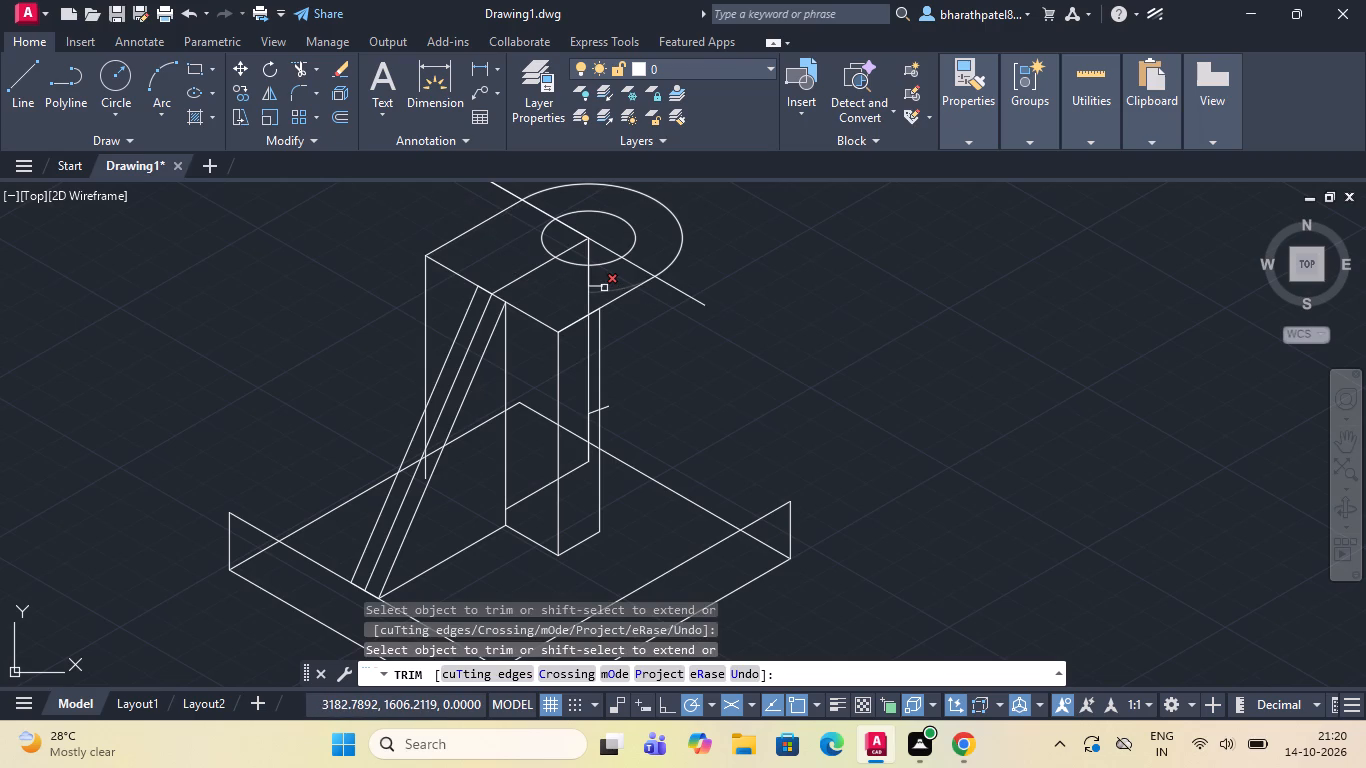
pyautogui.click(607, 291)
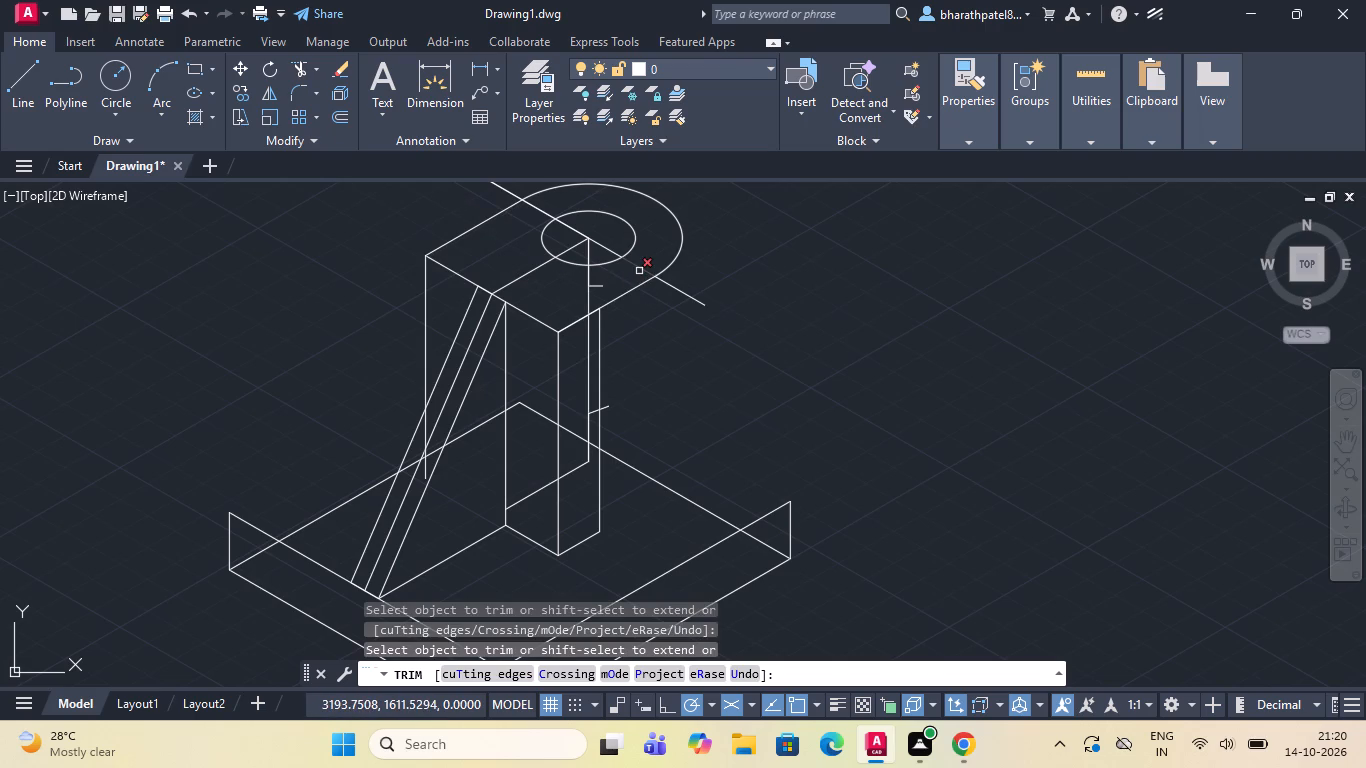
pyautogui.scroll(-1, 639, 270)
pyautogui.scroll(1, 678, 240)
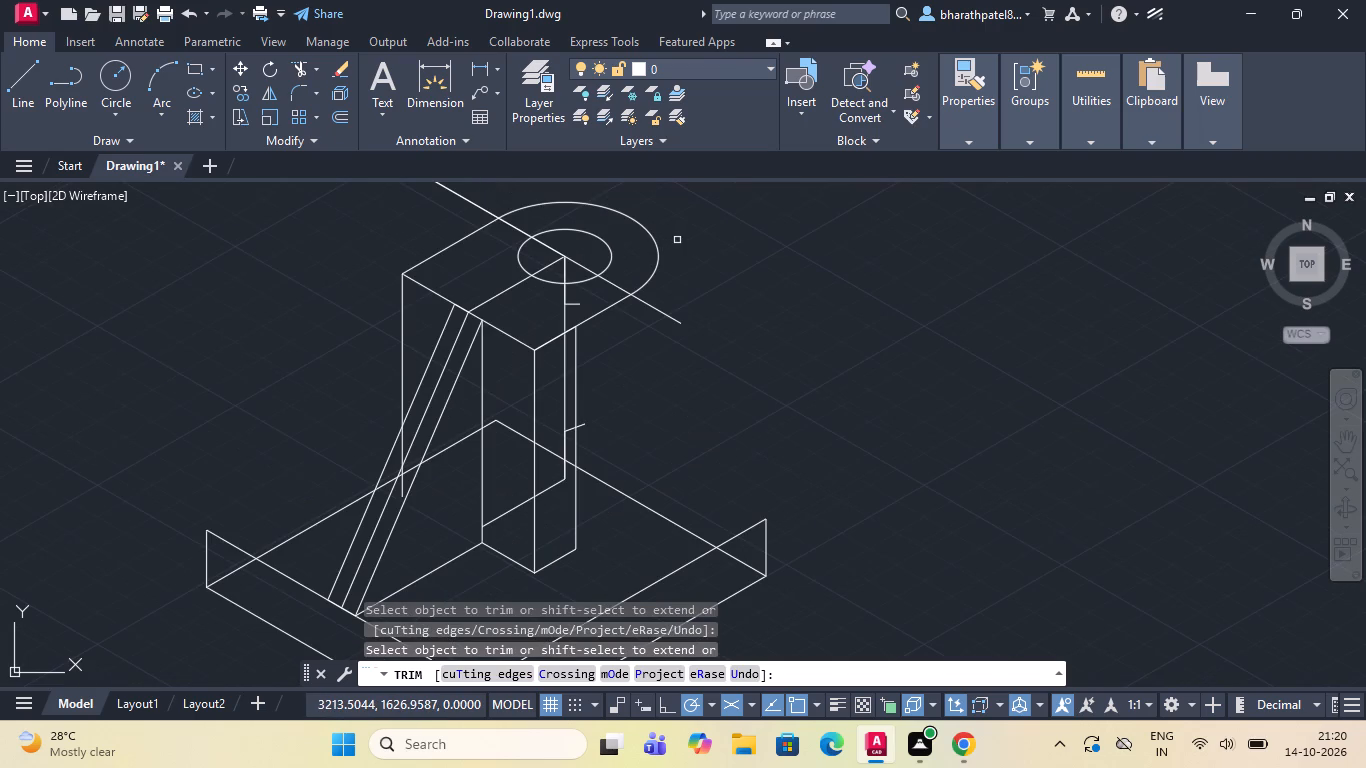
pyautogui.press('Escape')
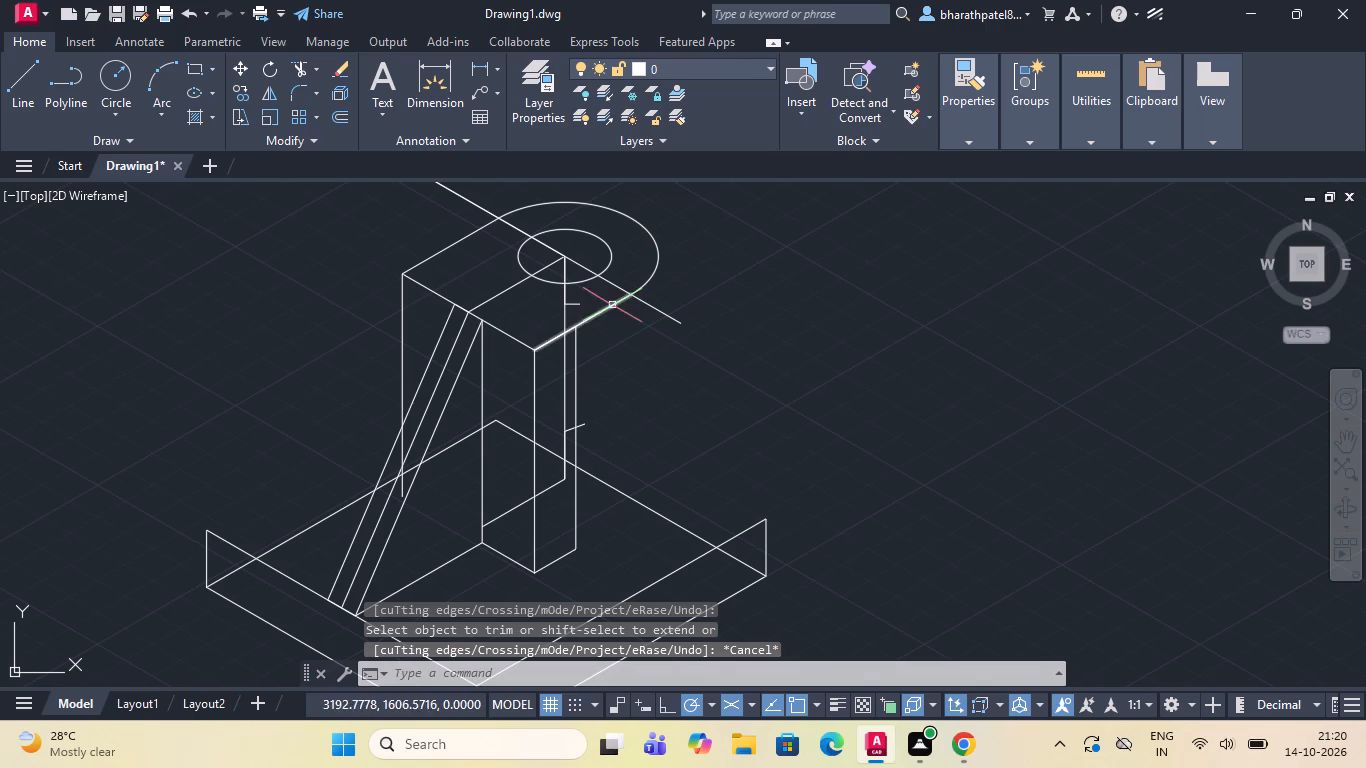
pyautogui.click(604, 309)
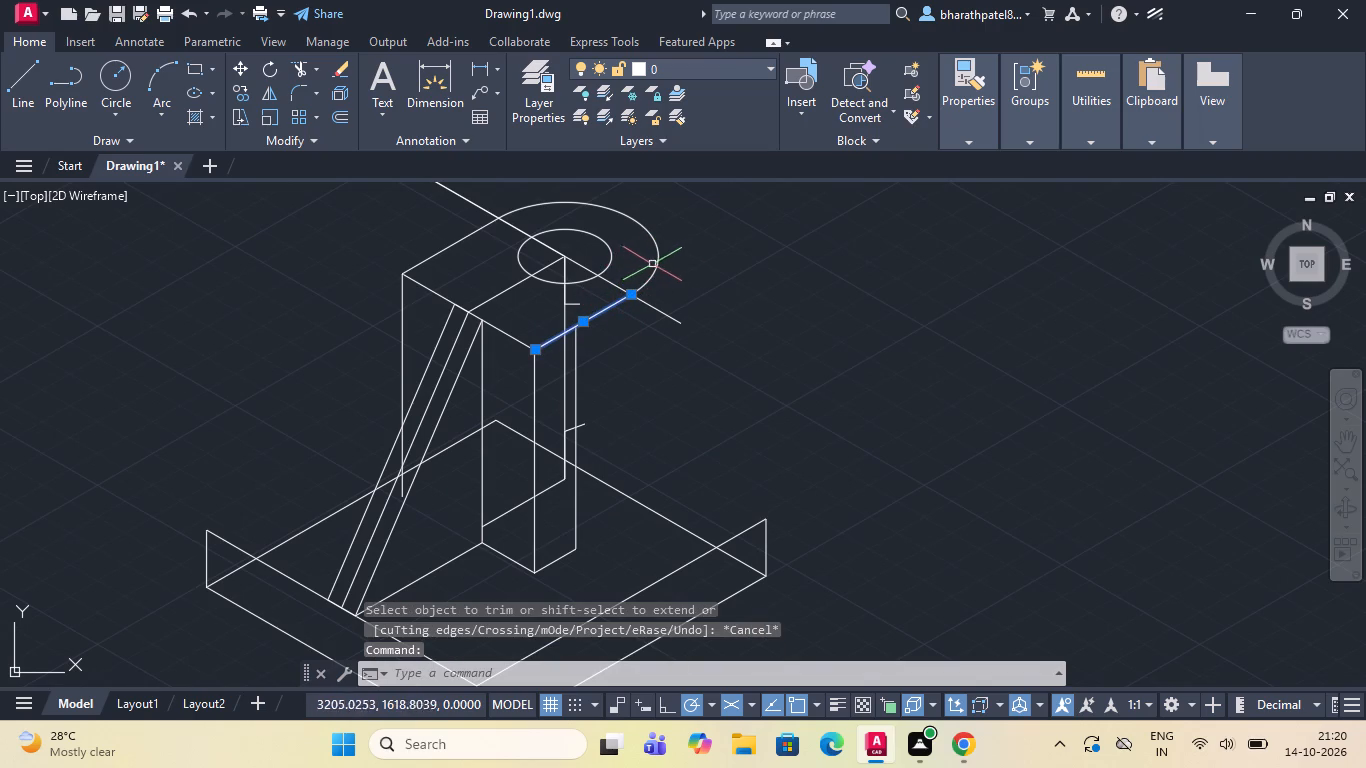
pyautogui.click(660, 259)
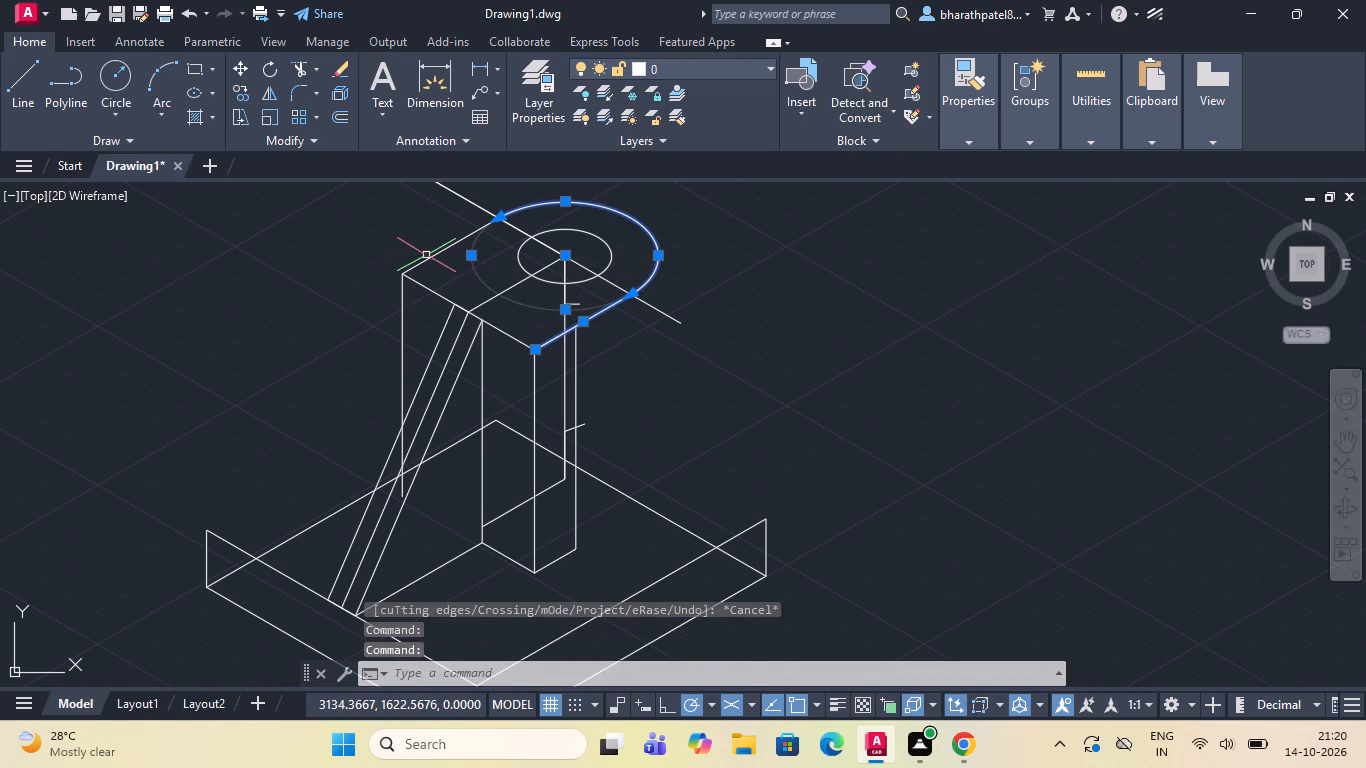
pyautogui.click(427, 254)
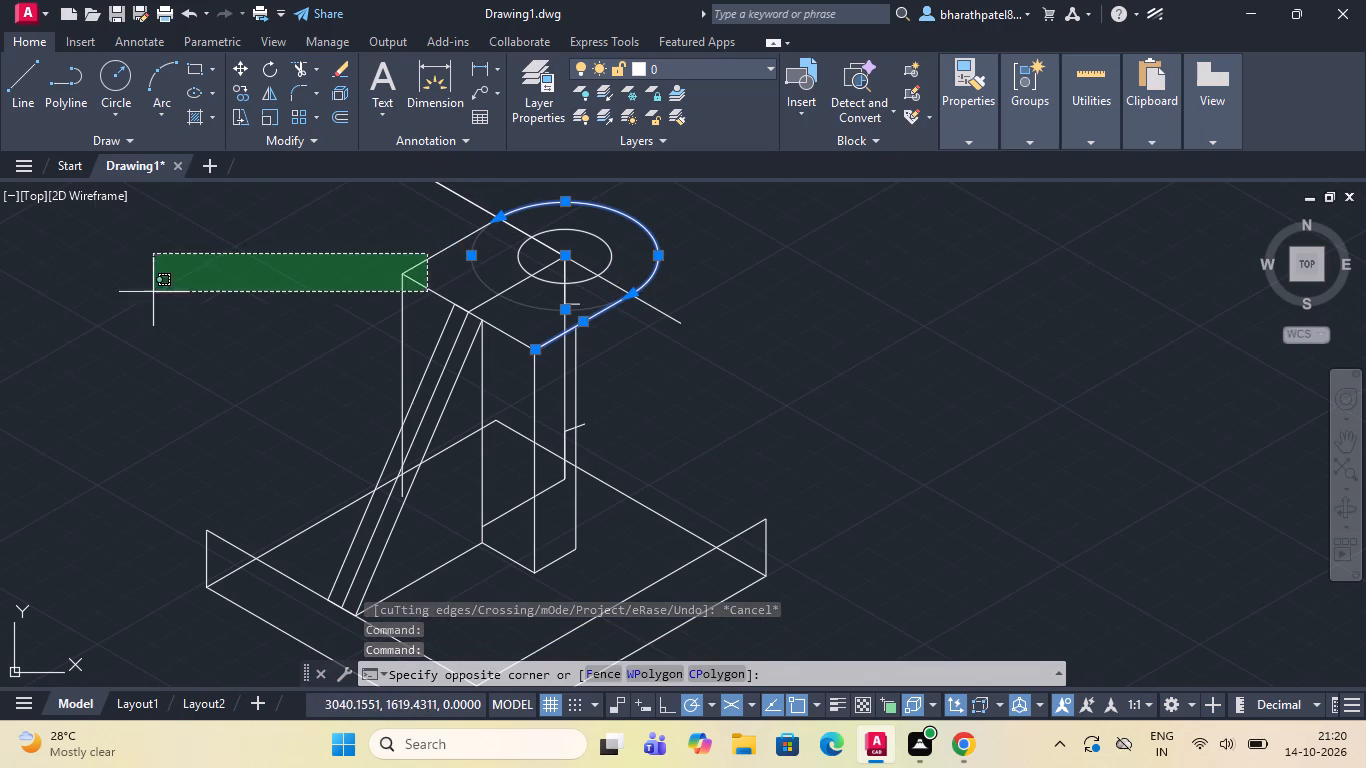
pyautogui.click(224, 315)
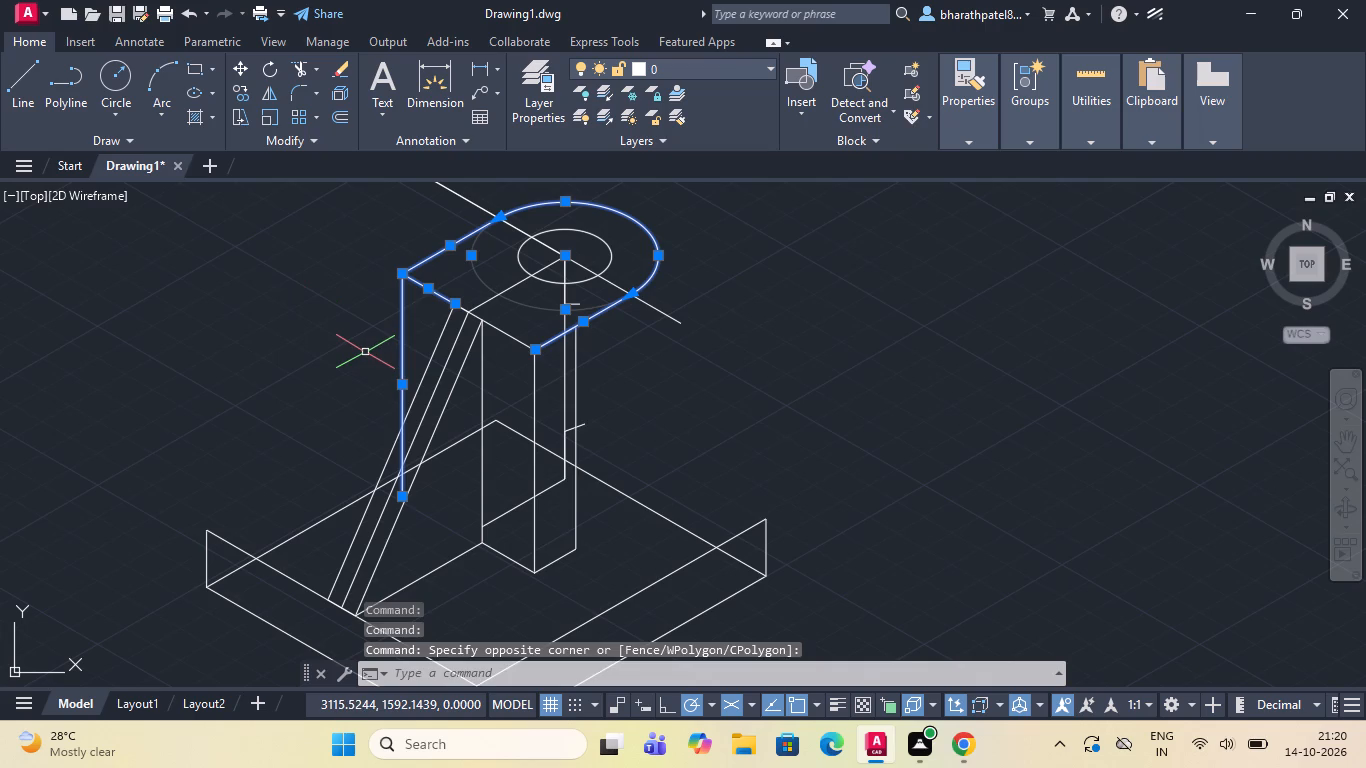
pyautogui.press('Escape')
# Copy the boss's top outline, both long edges and the rounded end, from the hole's centre down to the upper tick on the vertical axis.
pyautogui.click(449, 246)
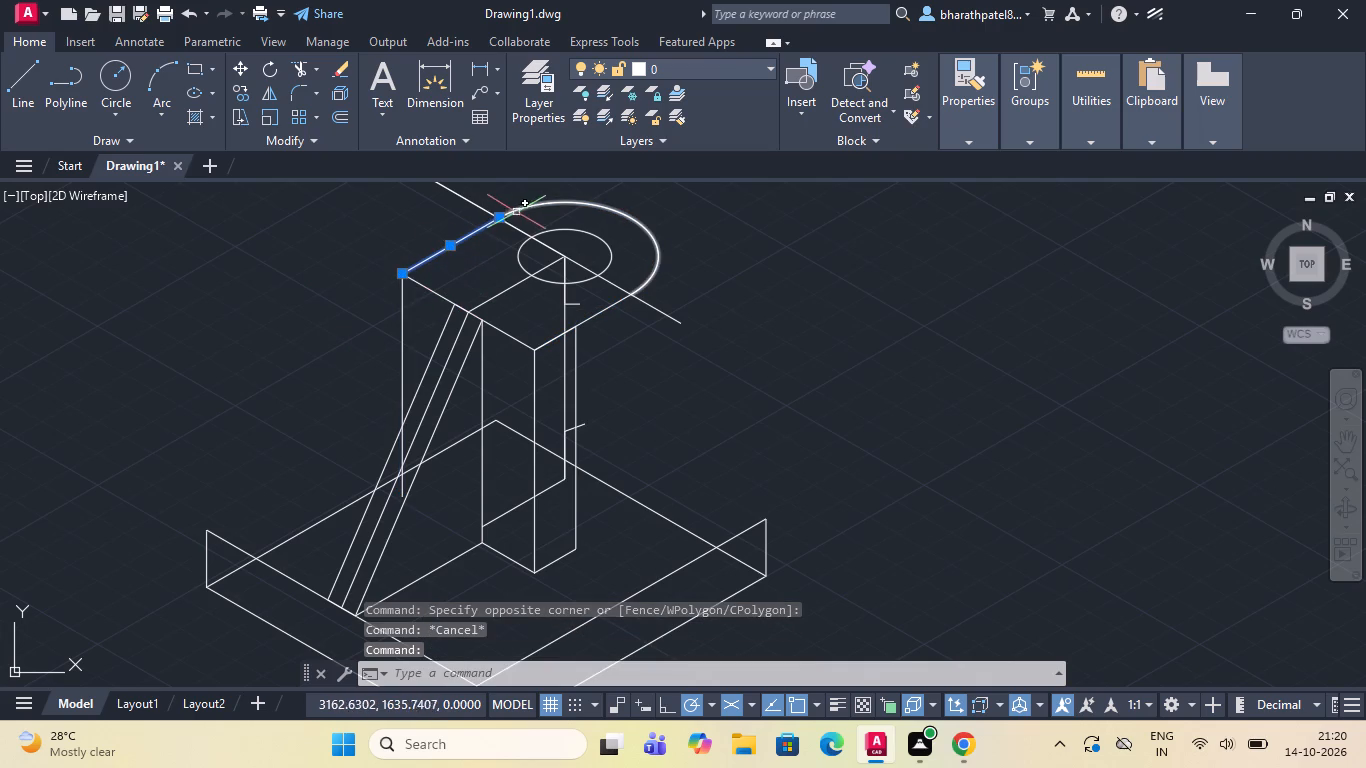
pyautogui.click(518, 208)
pyautogui.click(543, 341)
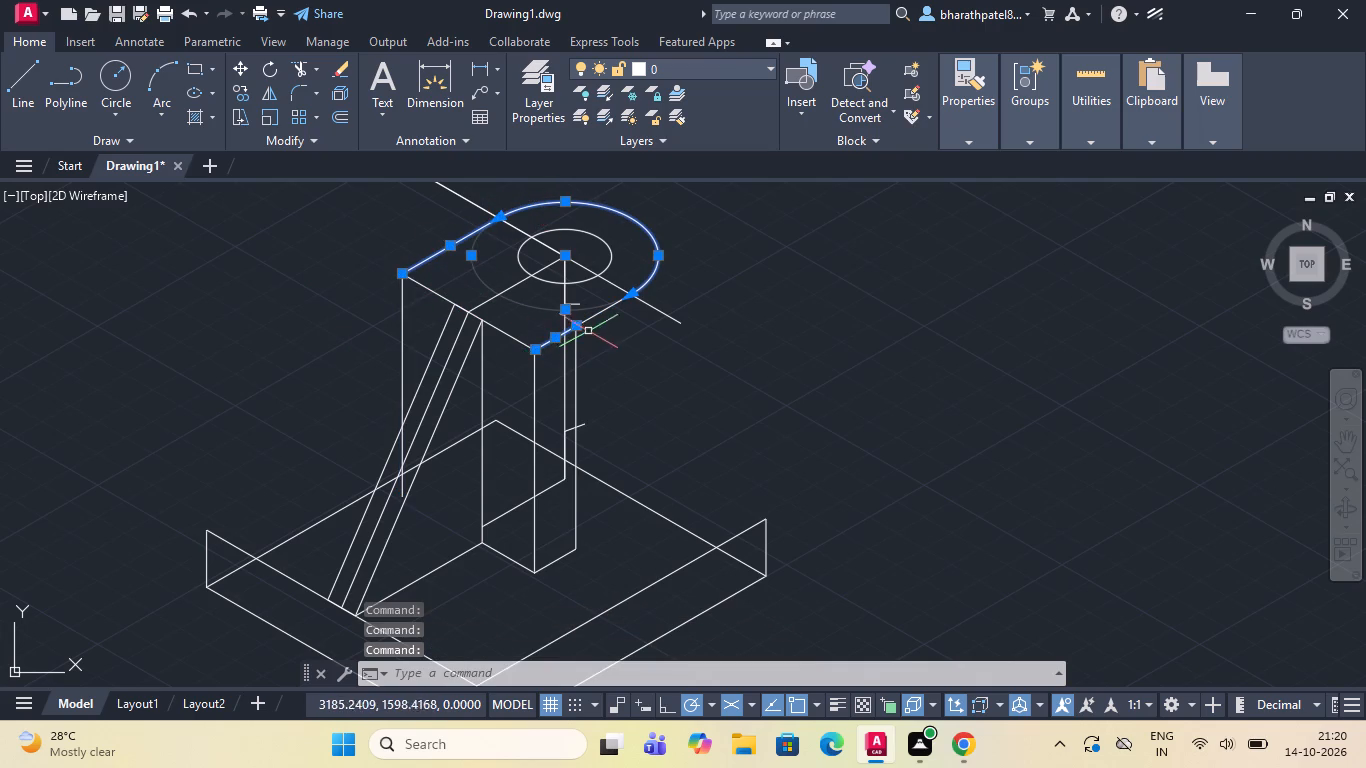
pyautogui.click(593, 316)
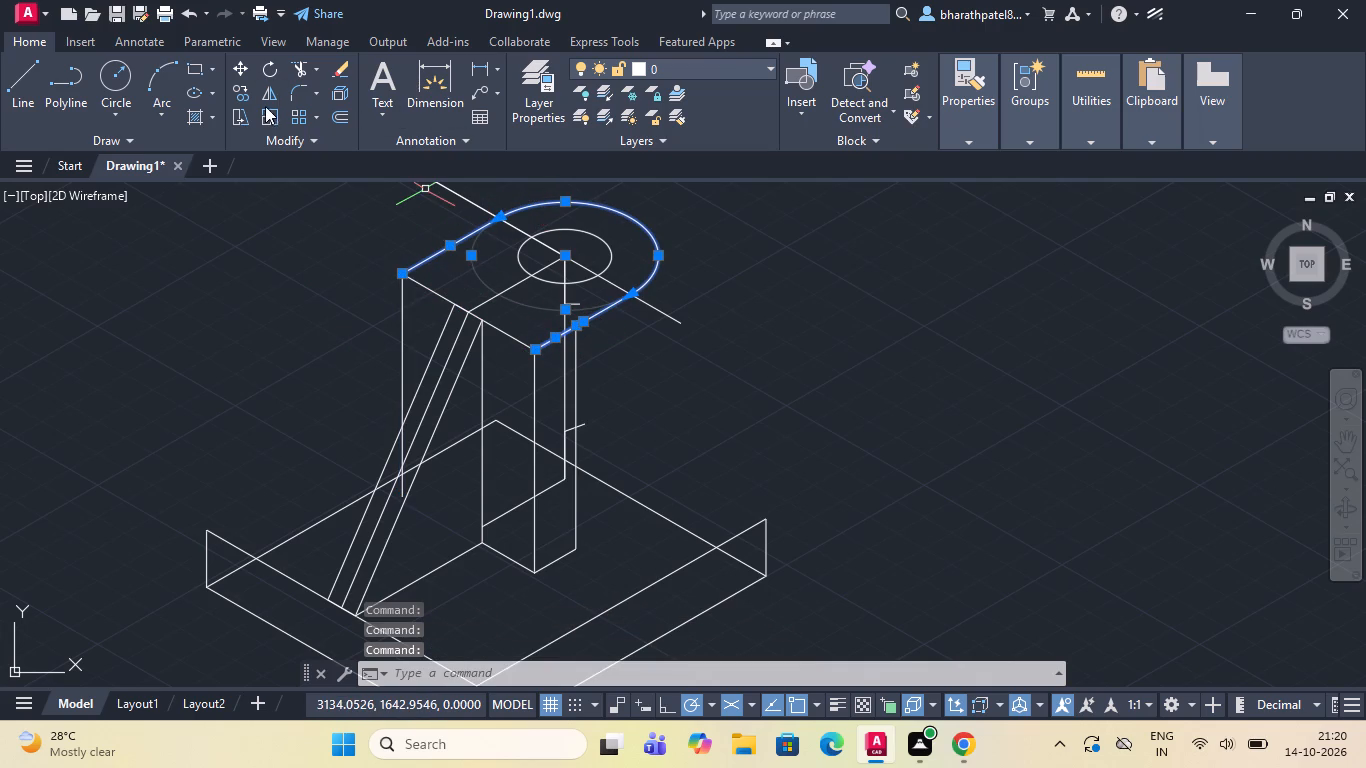
pyautogui.click(240, 85)
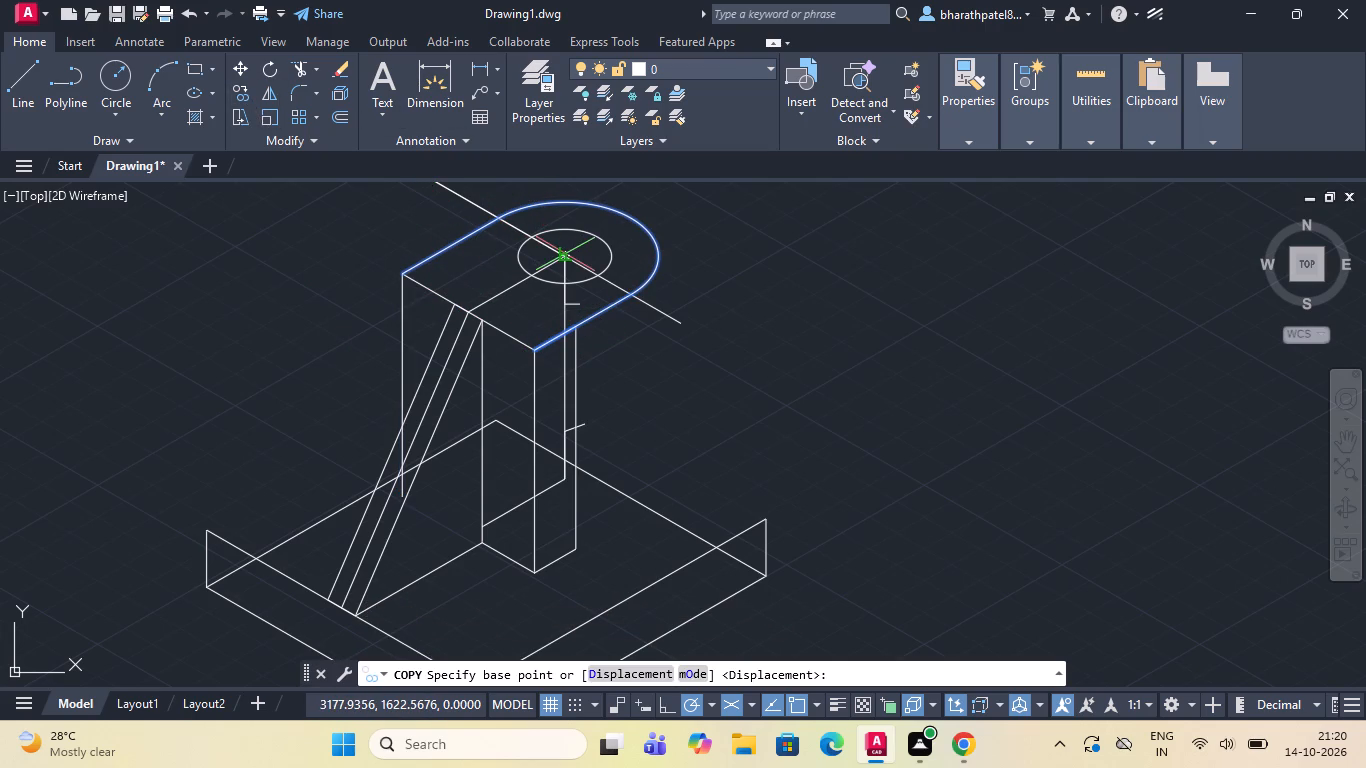
pyautogui.scroll(2, 565, 258)
pyautogui.click(561, 255)
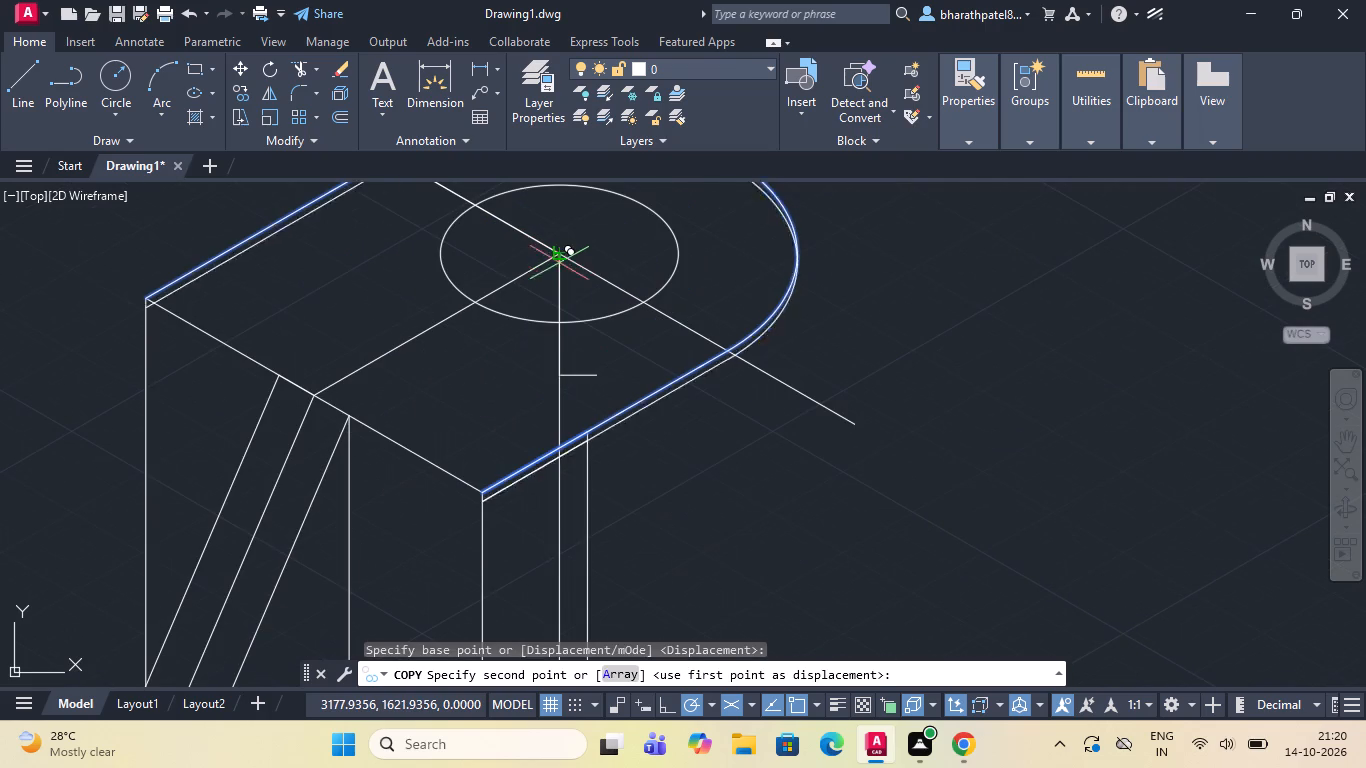
pyautogui.scroll(3, 556, 365)
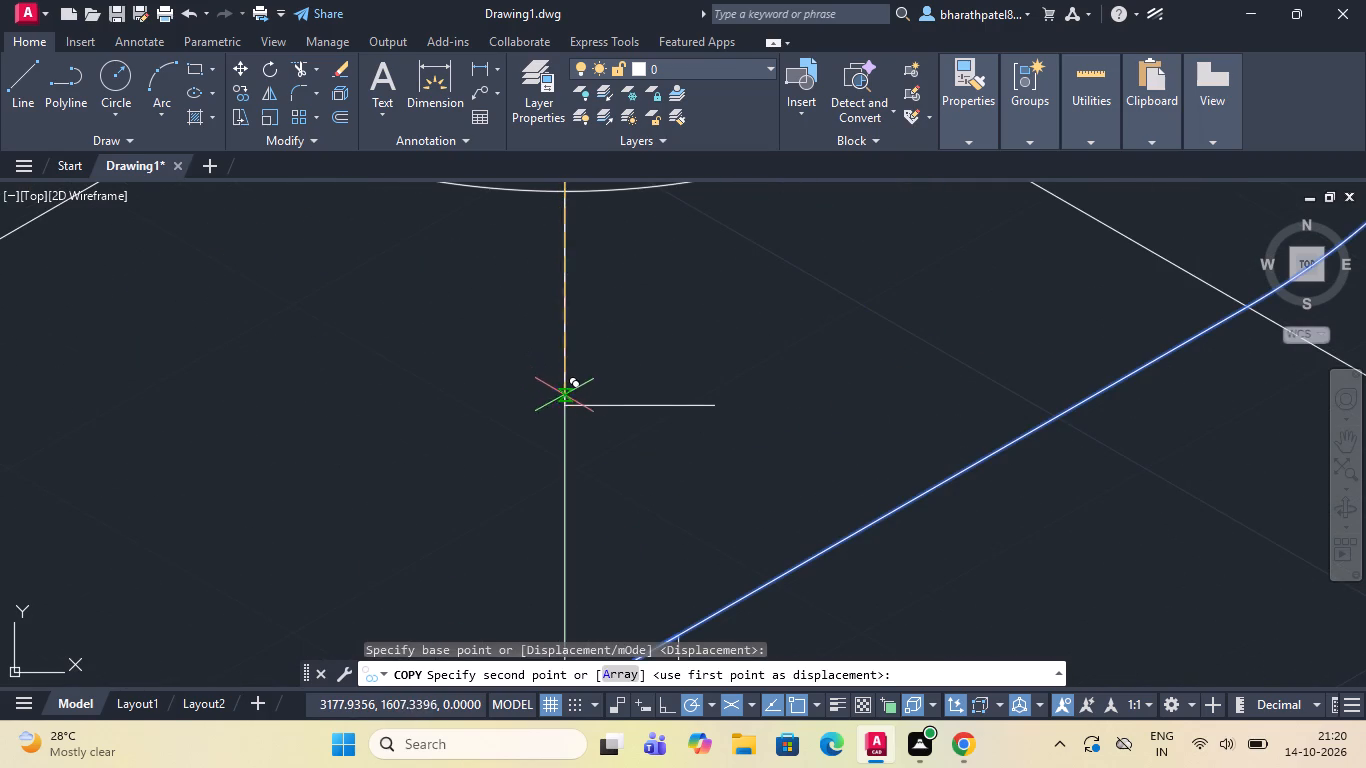
pyautogui.click(566, 401)
# Place two more copies of the outline at the axis's lower tick and at its bottom end.
pyautogui.scroll(-3, 566, 401)
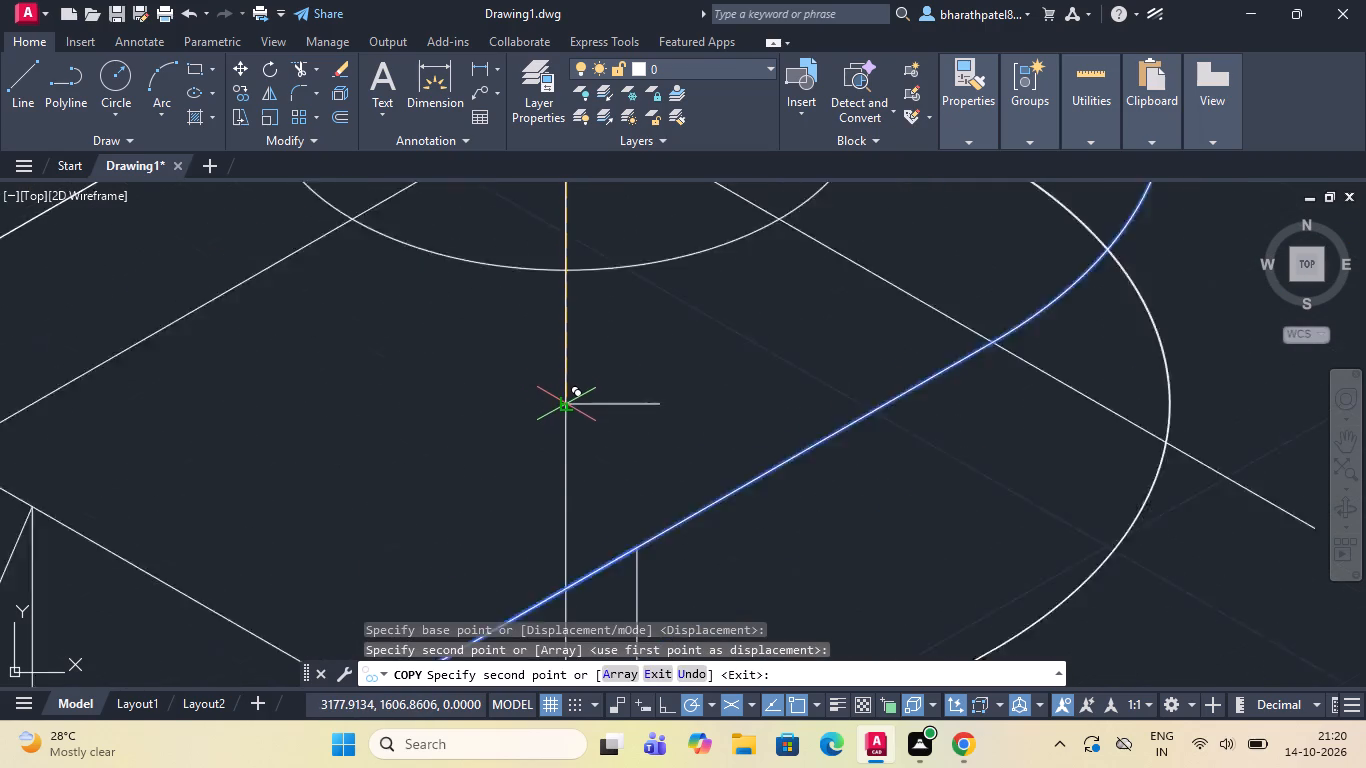
pyautogui.scroll(-2, 566, 401)
pyautogui.scroll(4, 573, 535)
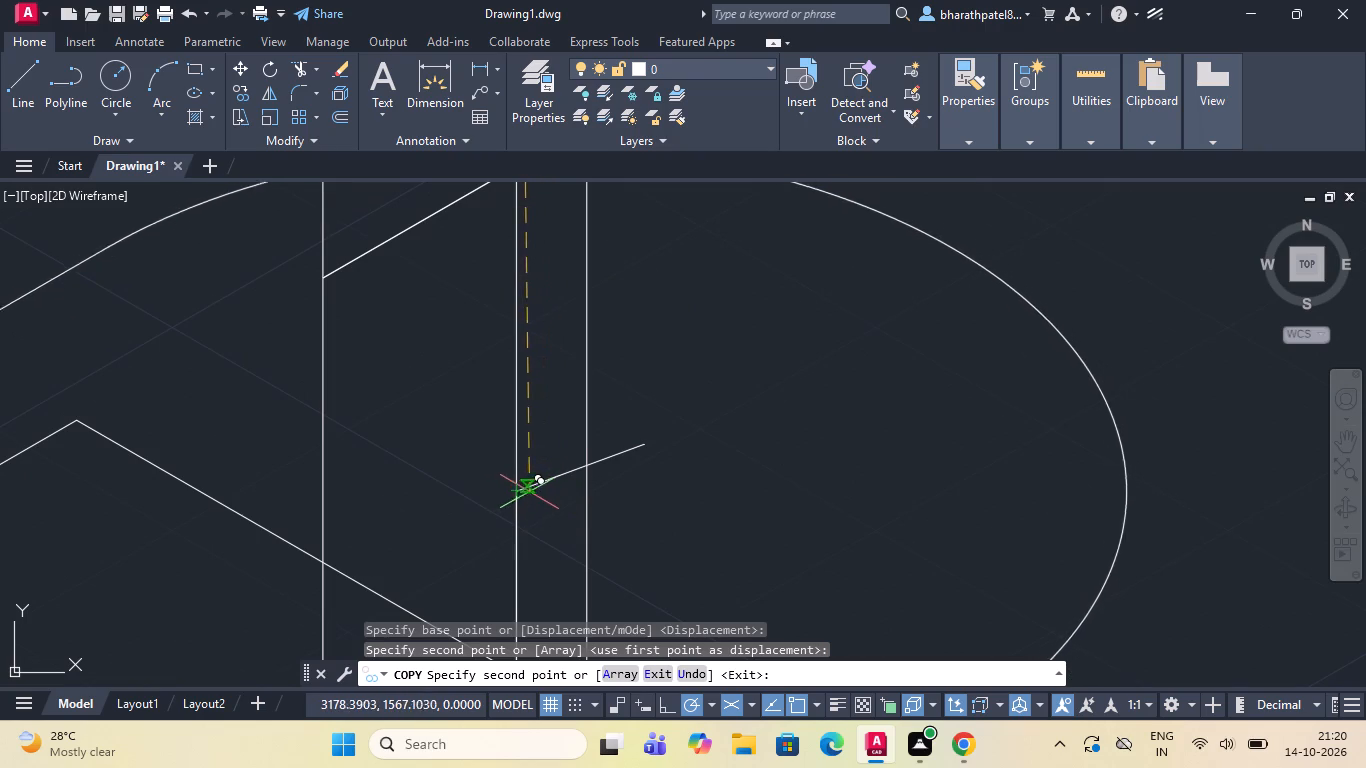
pyautogui.scroll(-3, 546, 486)
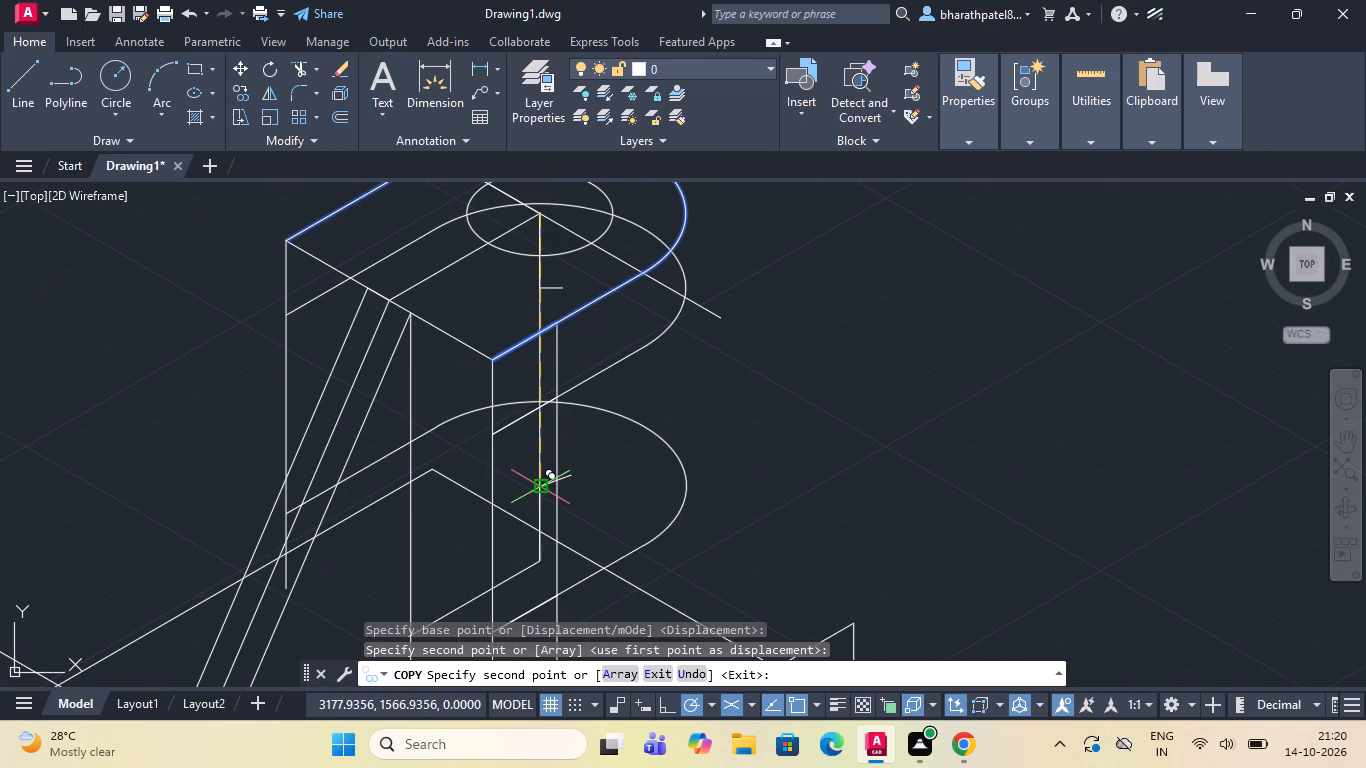
pyautogui.scroll(4, 540, 493)
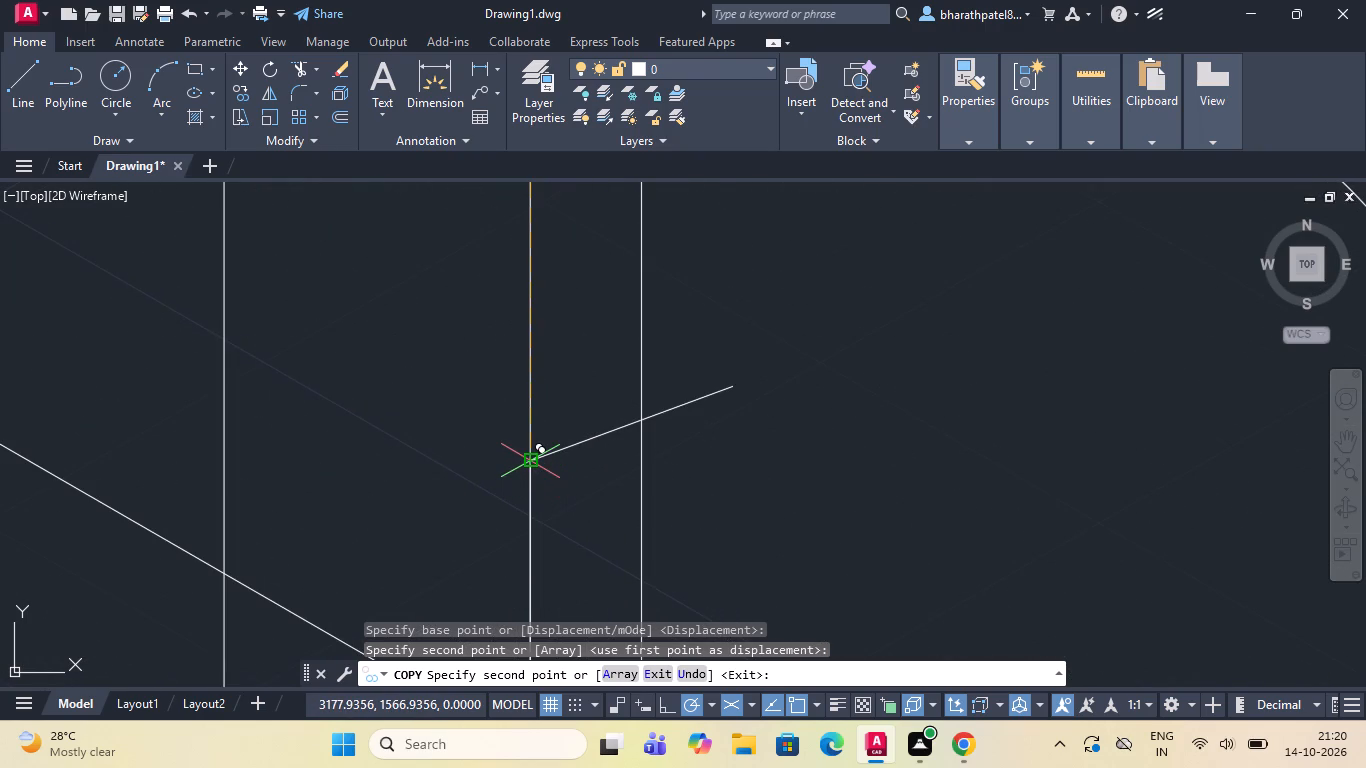
pyautogui.click(527, 466)
pyautogui.scroll(-5, 527, 466)
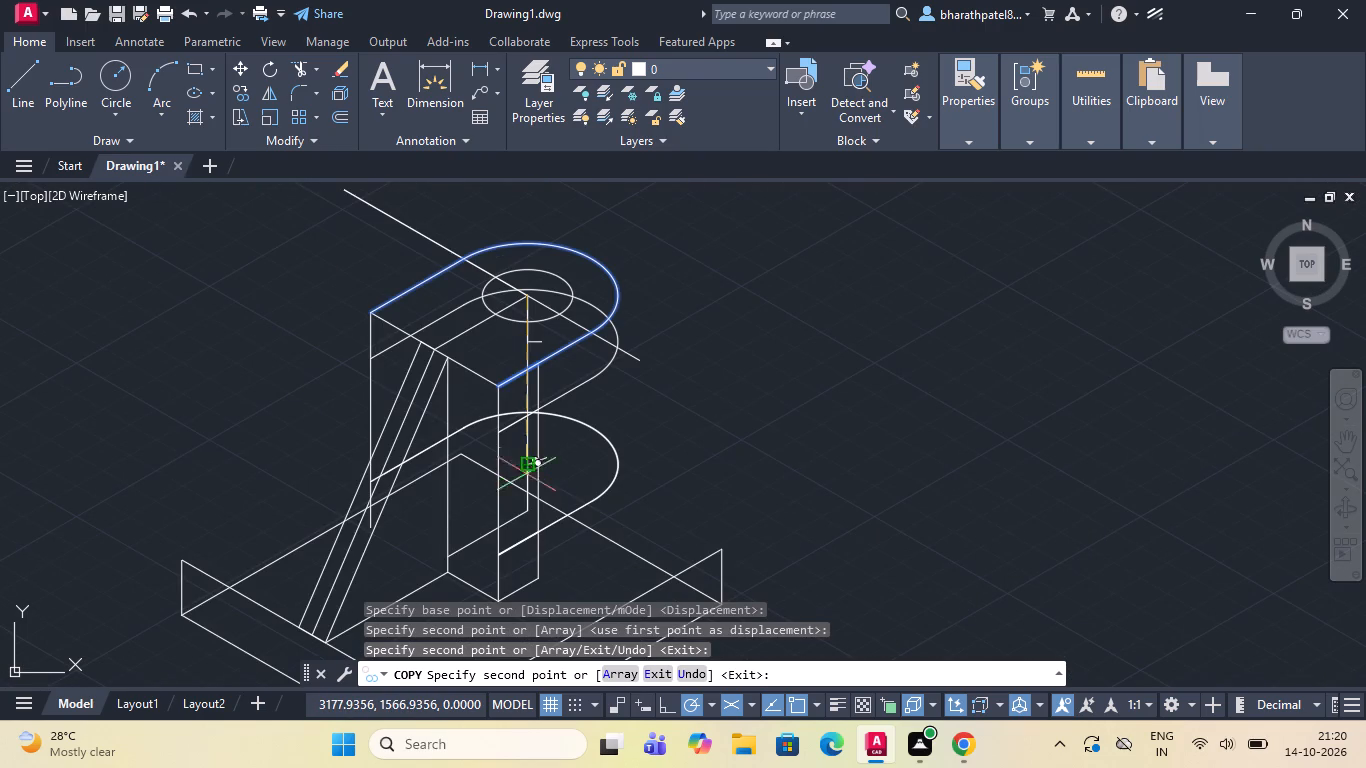
pyautogui.scroll(4, 531, 533)
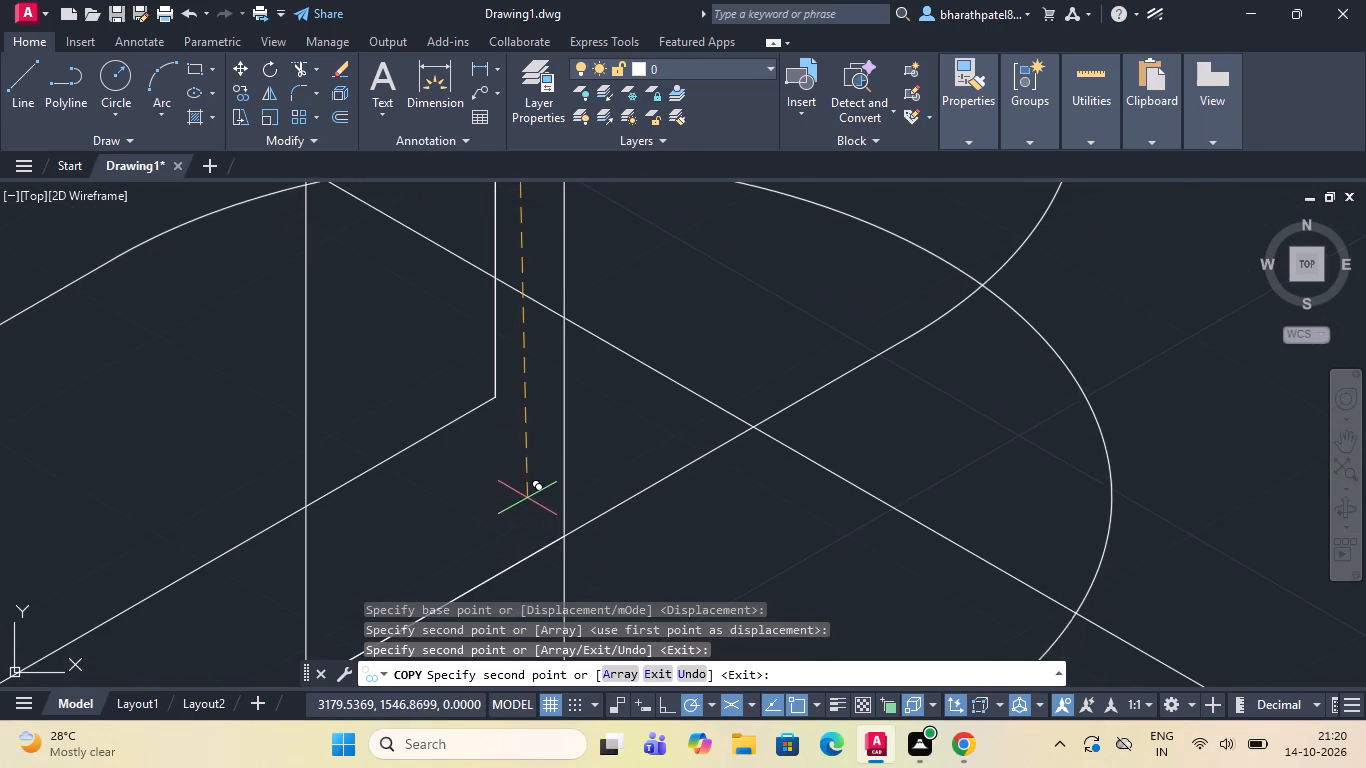
pyautogui.scroll(-3, 522, 445)
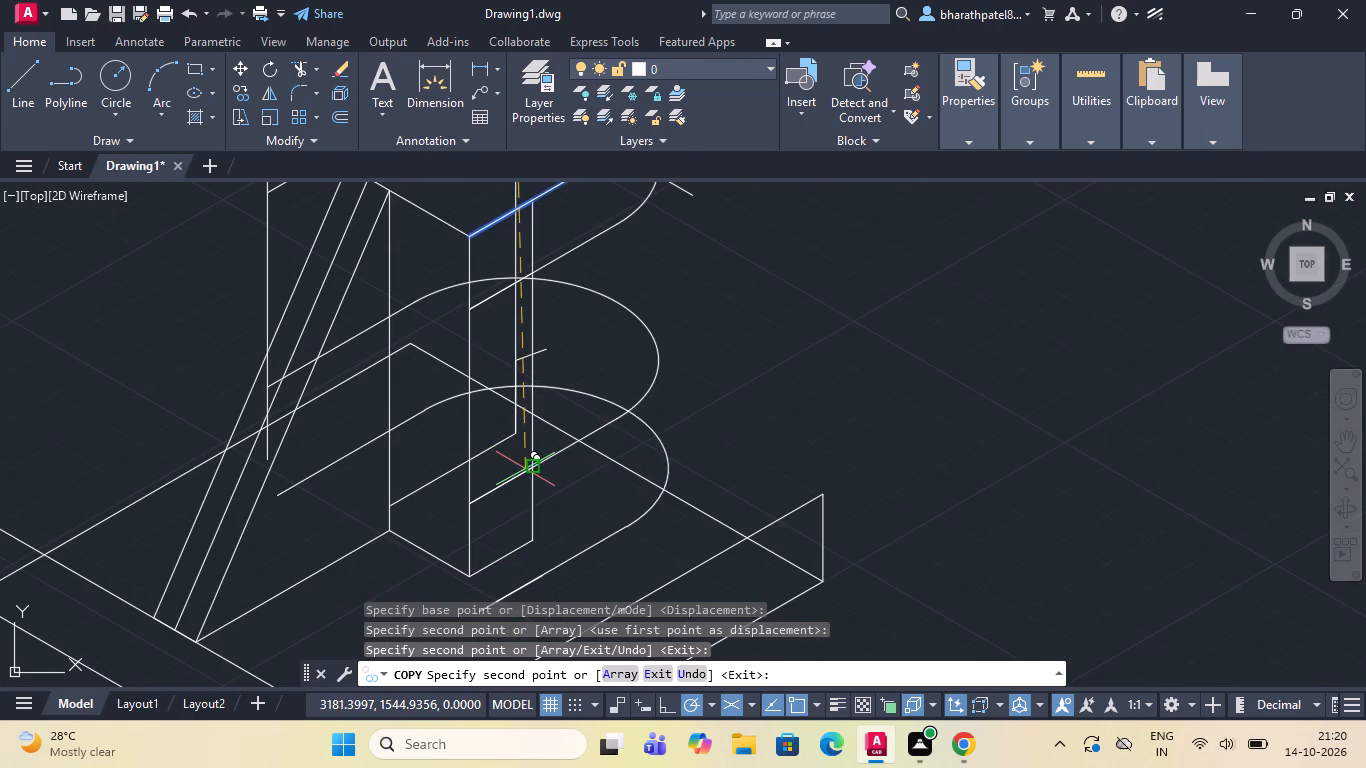
pyautogui.scroll(3, 520, 432)
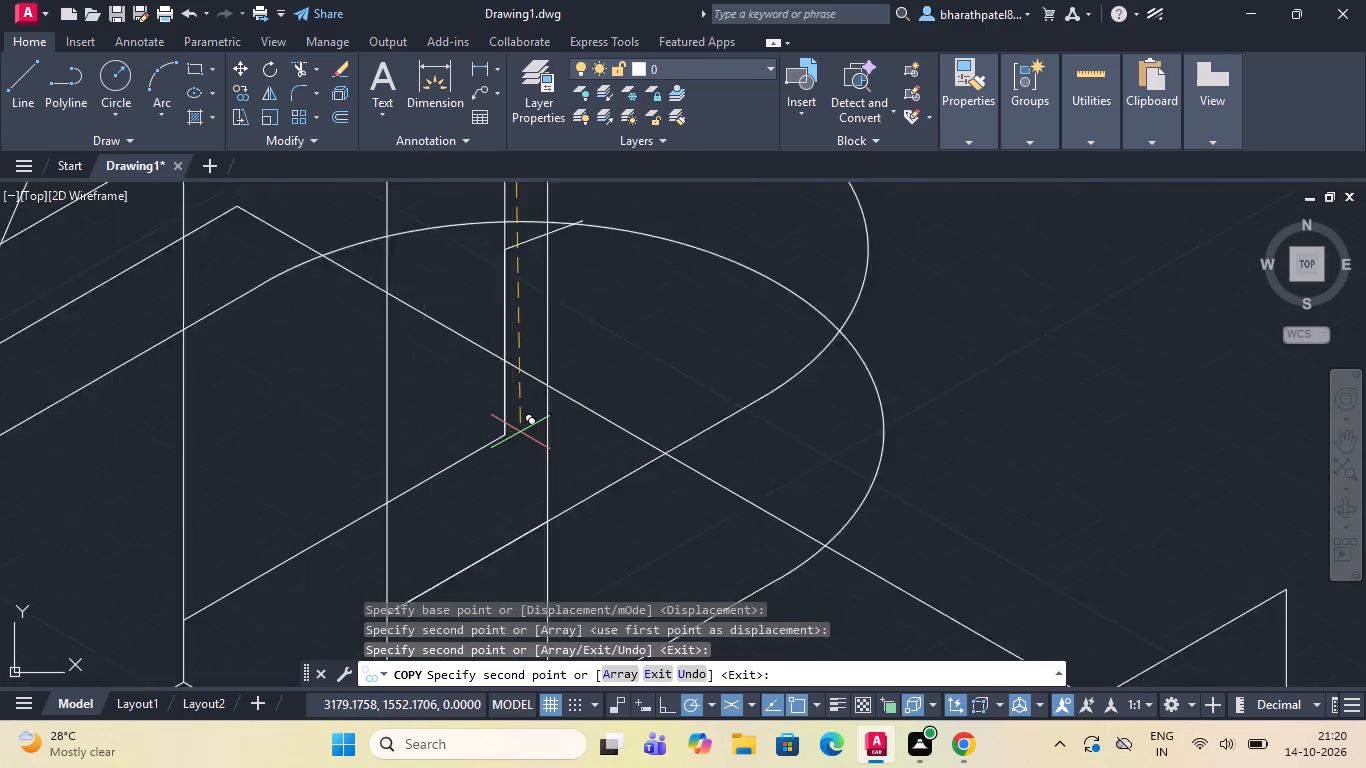
pyautogui.click(498, 438)
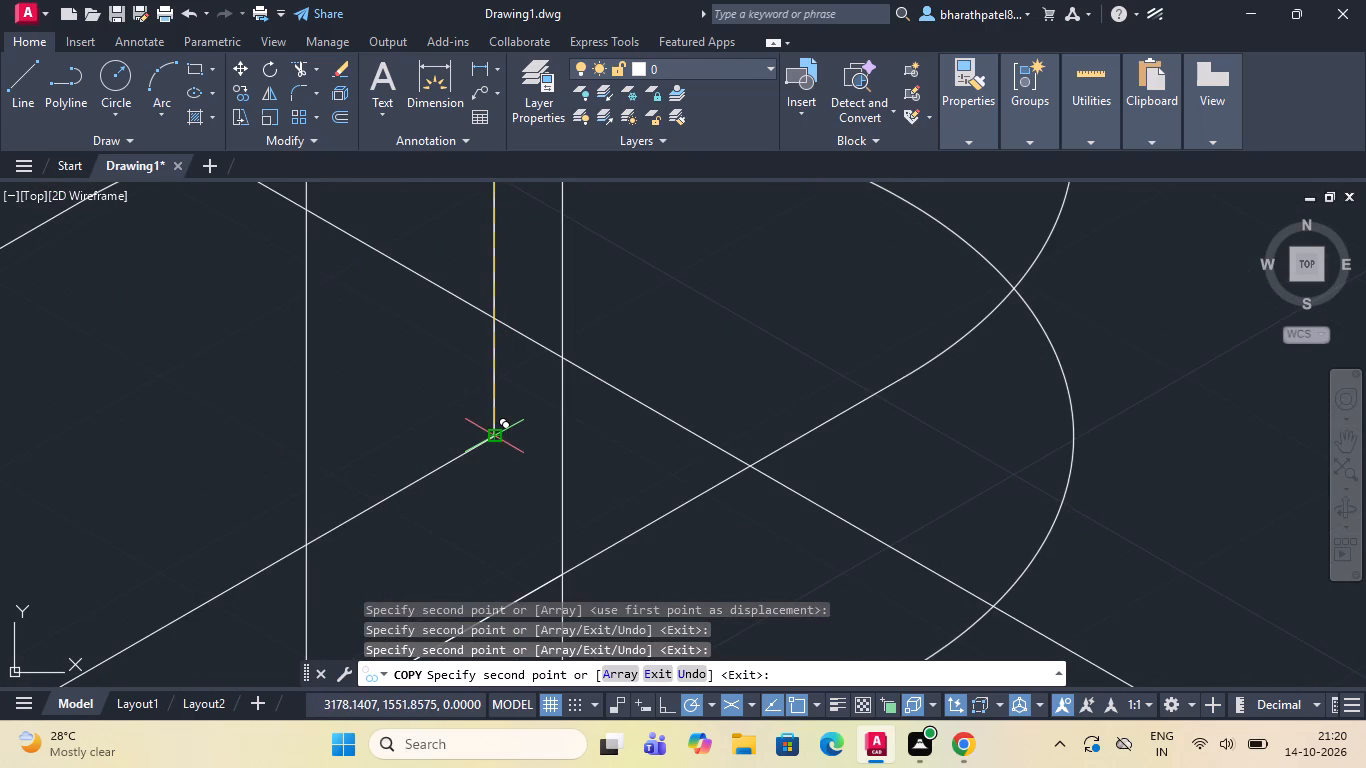
pyautogui.press('Escape')
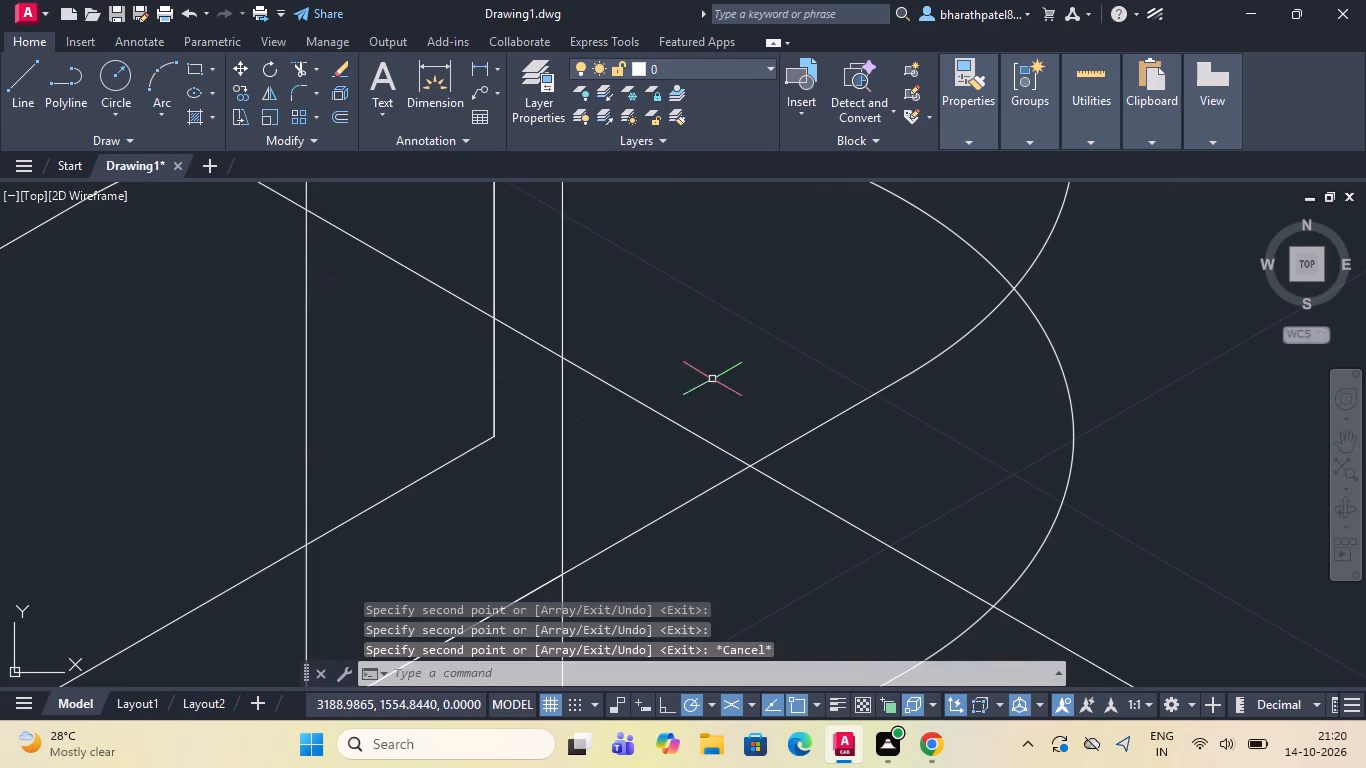
pyautogui.press('Escape')
# Copy the small hole ellipse from its centre on the top face down to the axis's lower tick.
pyautogui.scroll(-4, 716, 352)
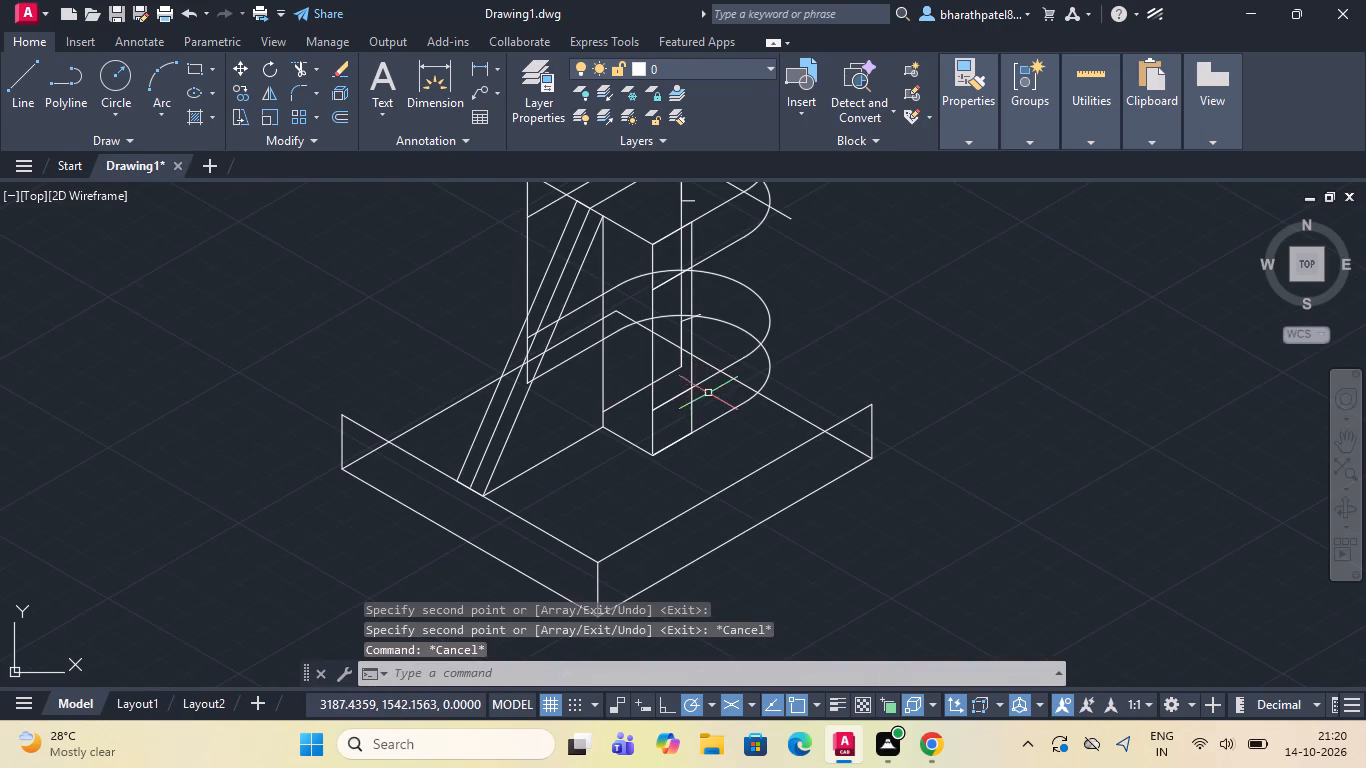
pyautogui.scroll(-2, 726, 322)
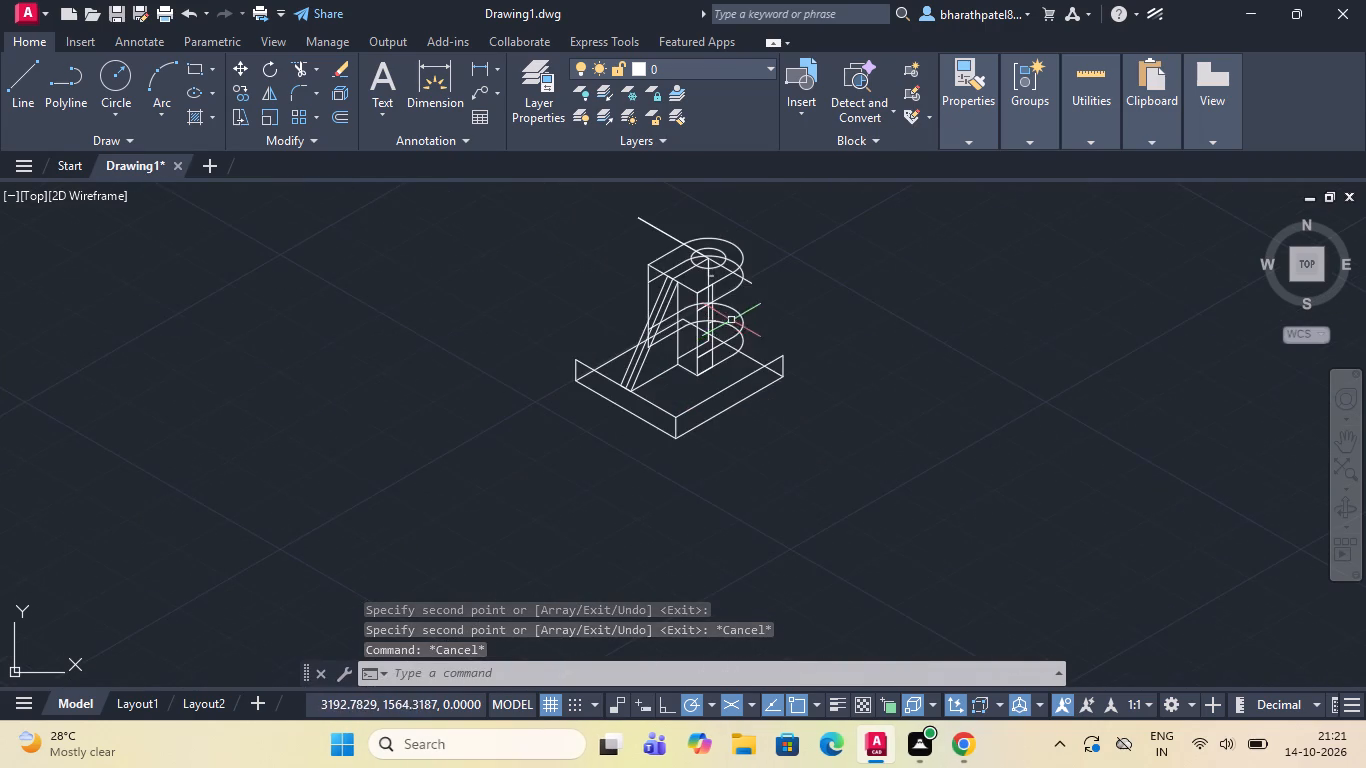
pyautogui.scroll(3, 748, 306)
pyautogui.scroll(-1, 748, 305)
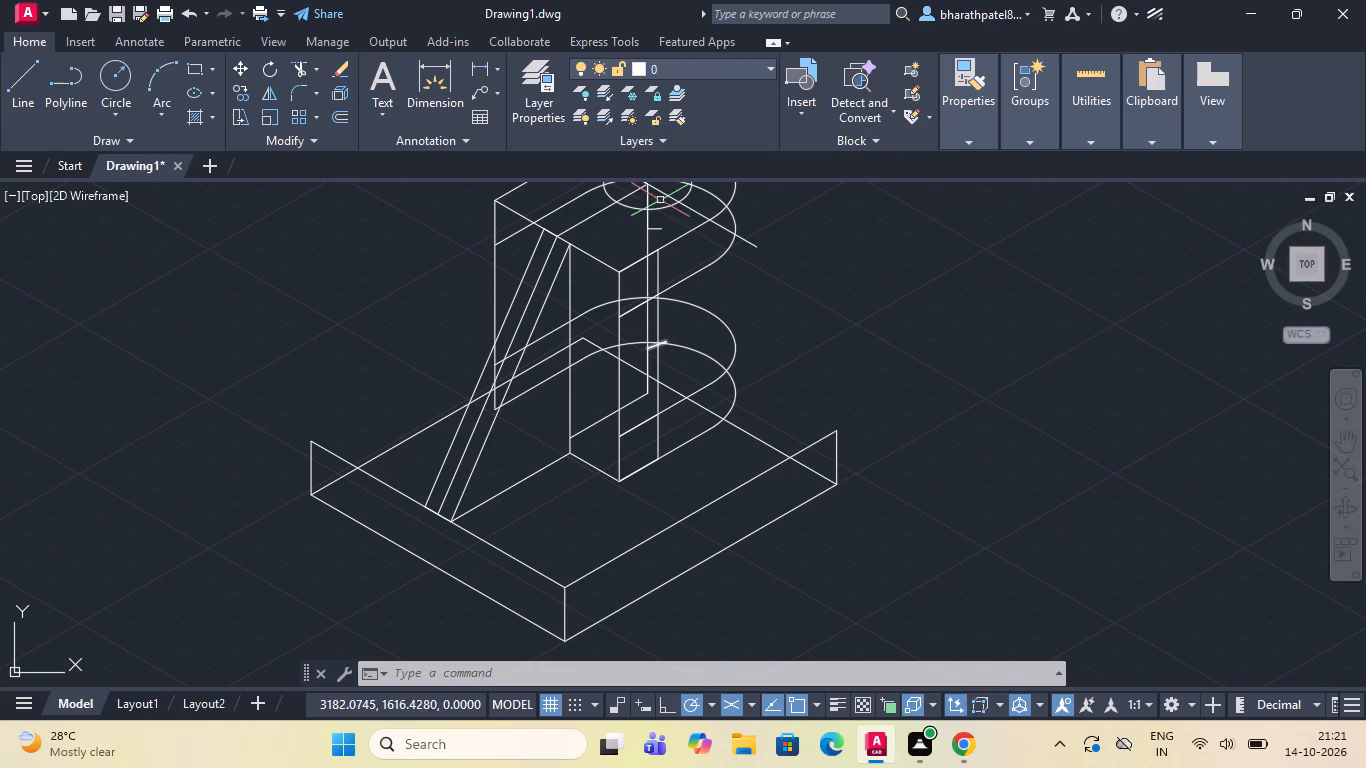
pyautogui.scroll(-2, 644, 254)
pyautogui.scroll(3, 651, 199)
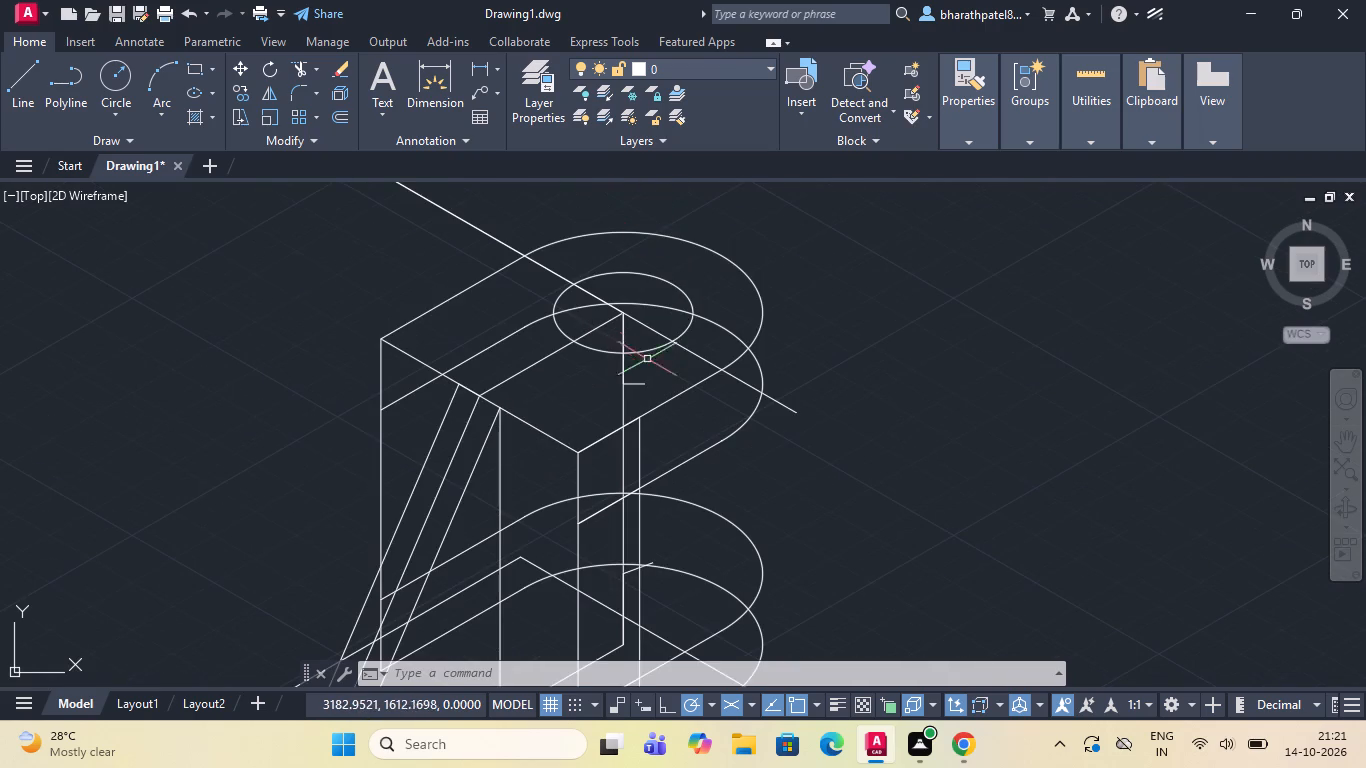
pyautogui.click(646, 351)
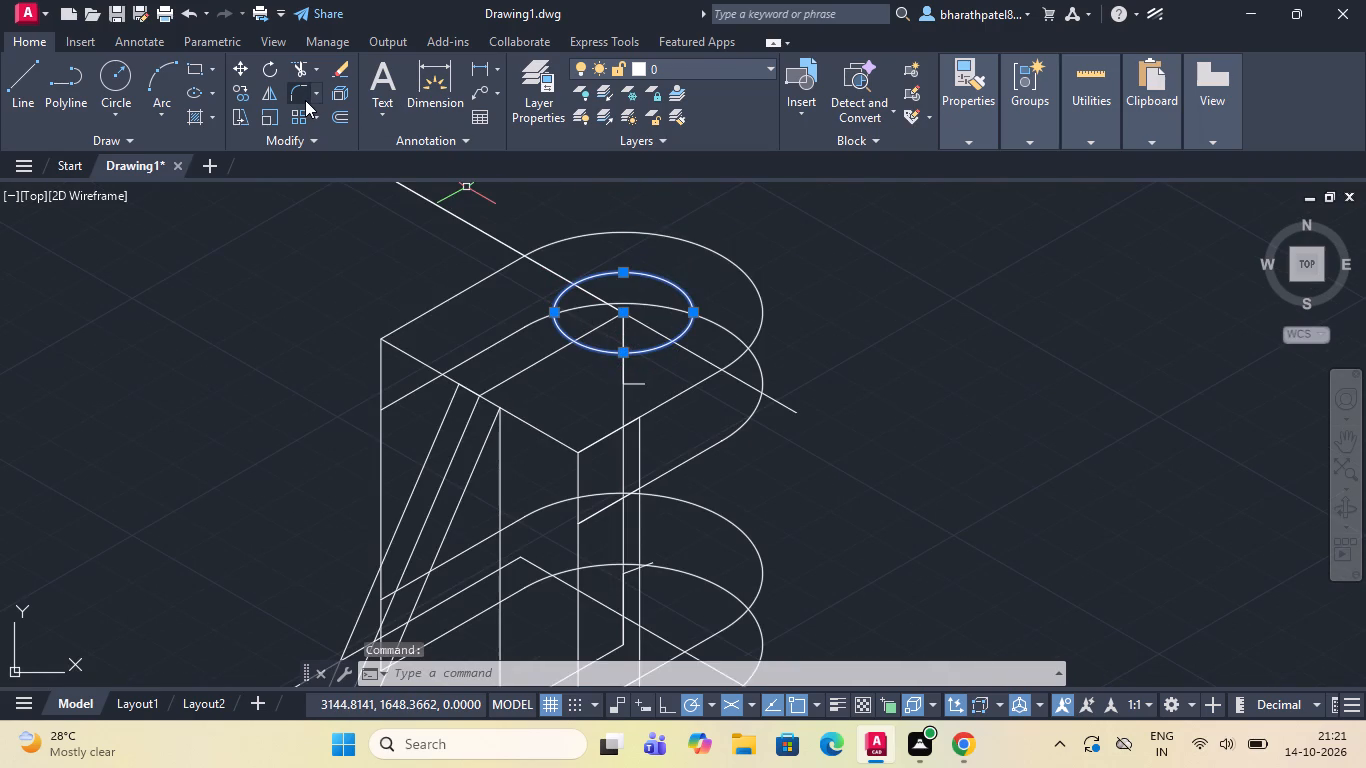
pyautogui.click(237, 87)
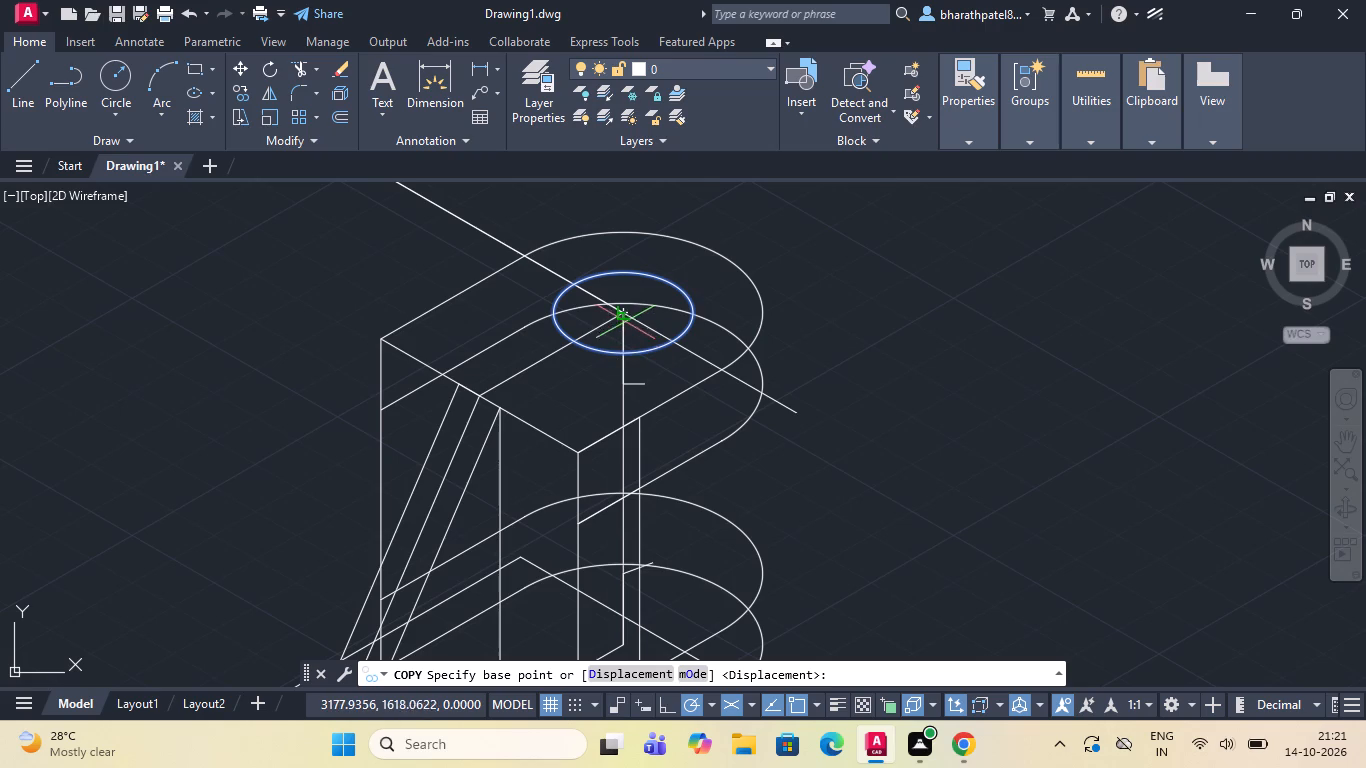
pyautogui.click(621, 311)
pyautogui.scroll(-2, 621, 311)
pyautogui.scroll(2, 619, 437)
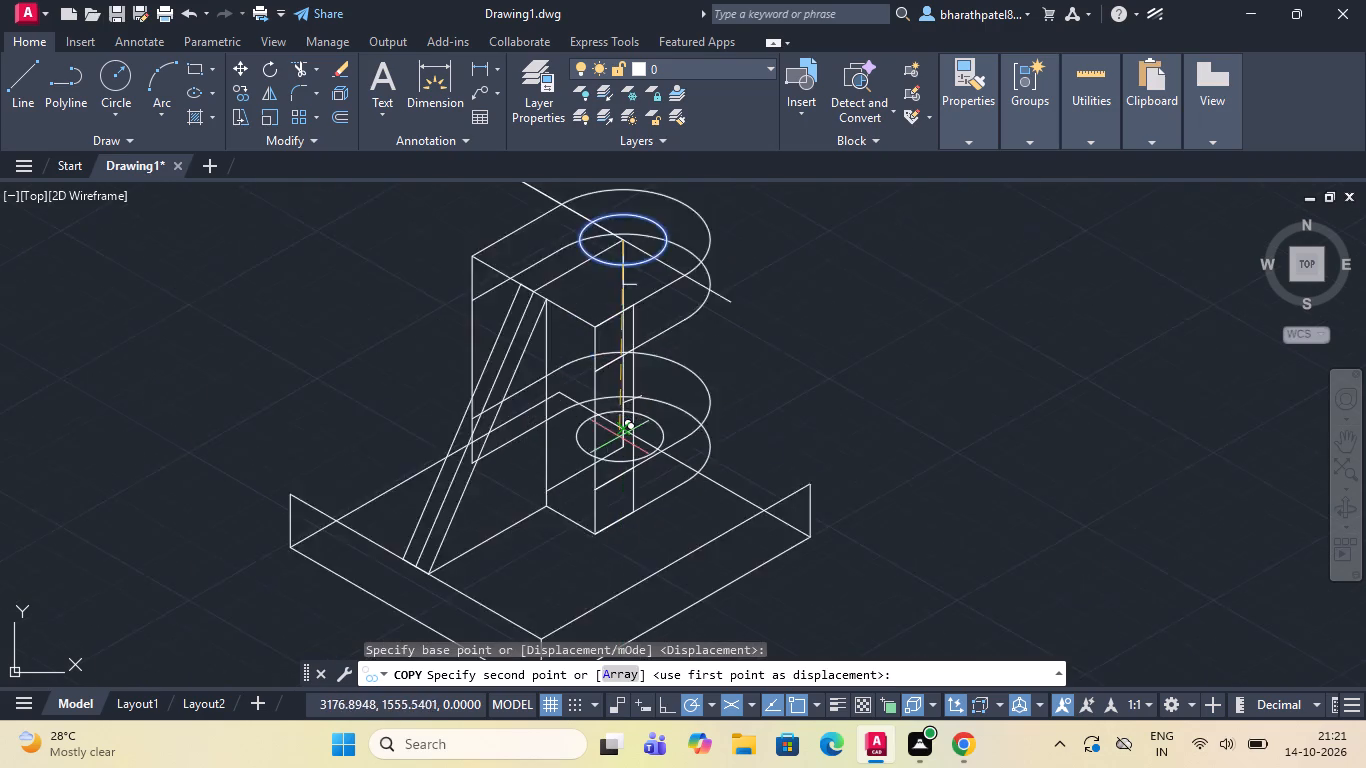
pyautogui.scroll(2, 619, 437)
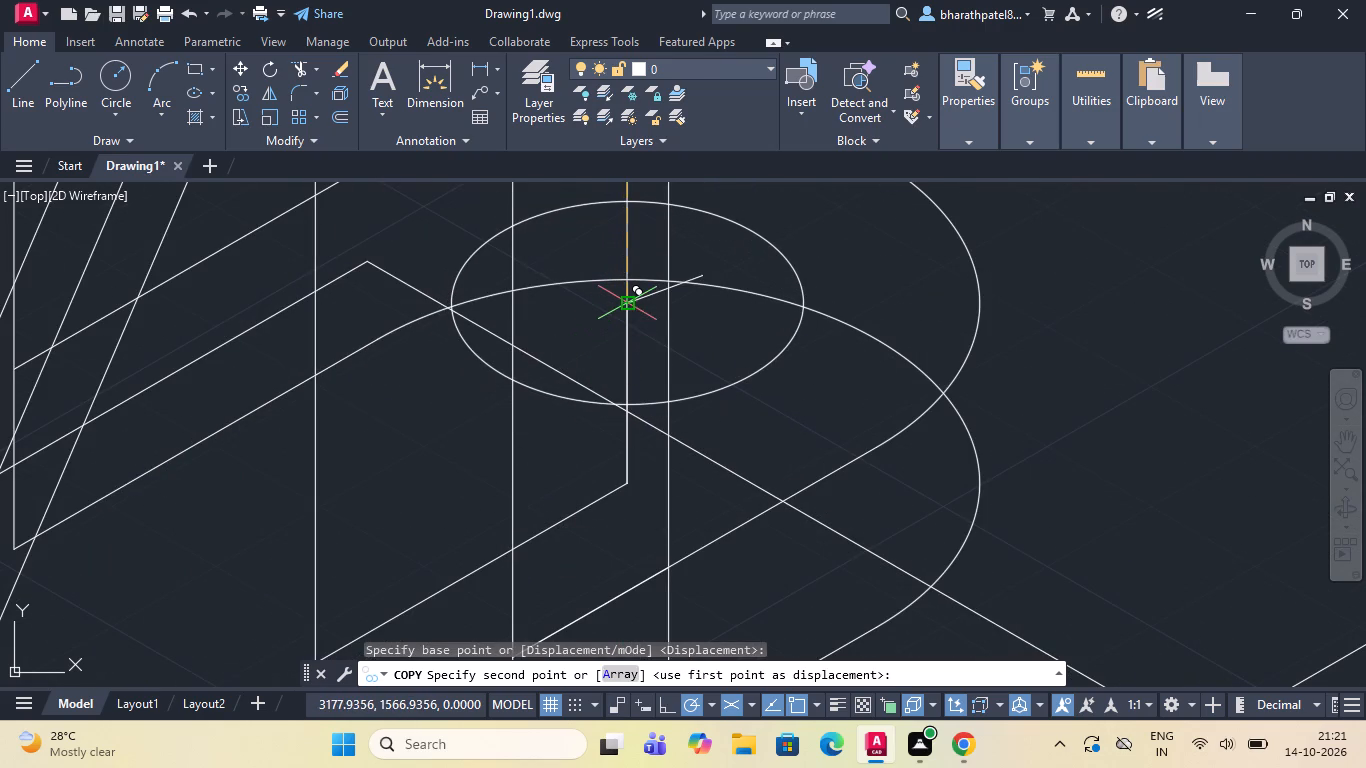
pyautogui.click(628, 302)
pyautogui.press('Escape')
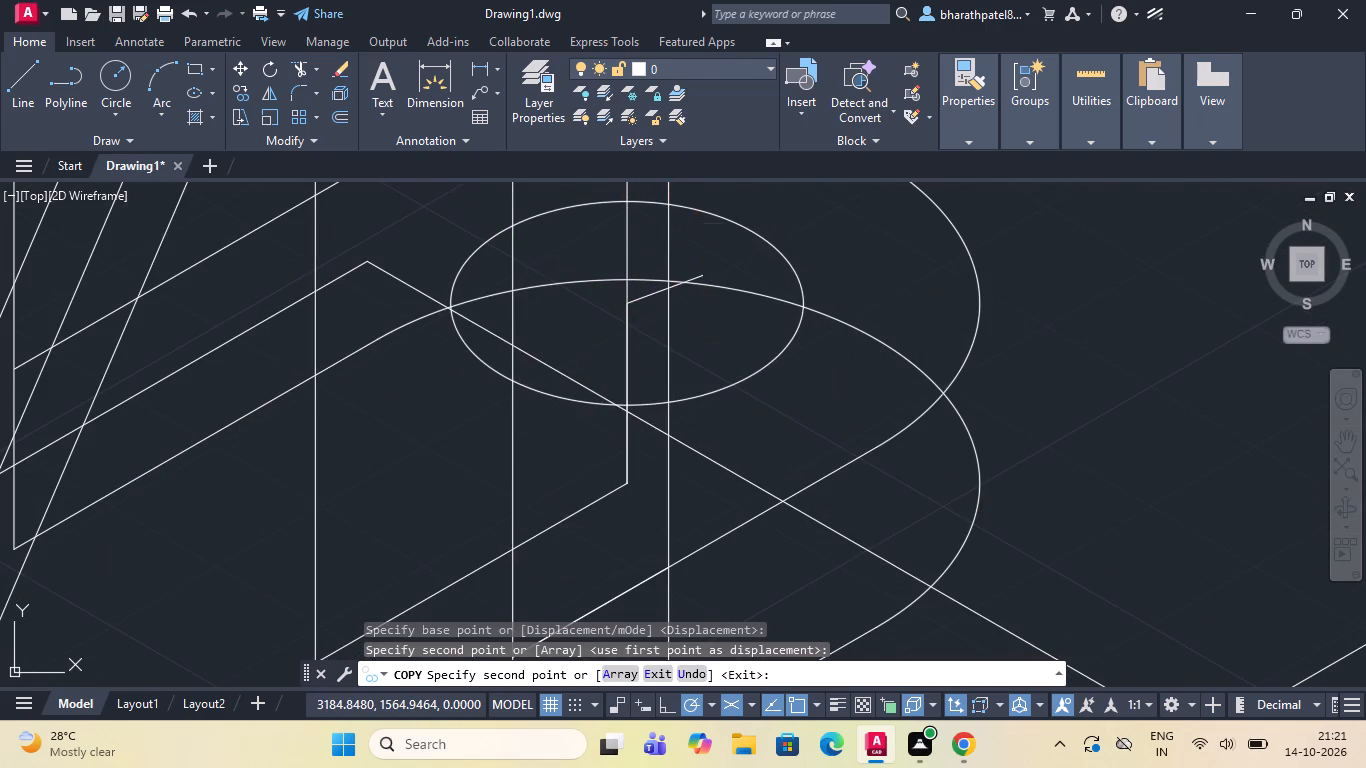
# Delete the construction line that crosses the top face and extends past the boss's rounded end.
pyautogui.scroll(-2, 710, 309)
pyautogui.scroll(1, 654, 423)
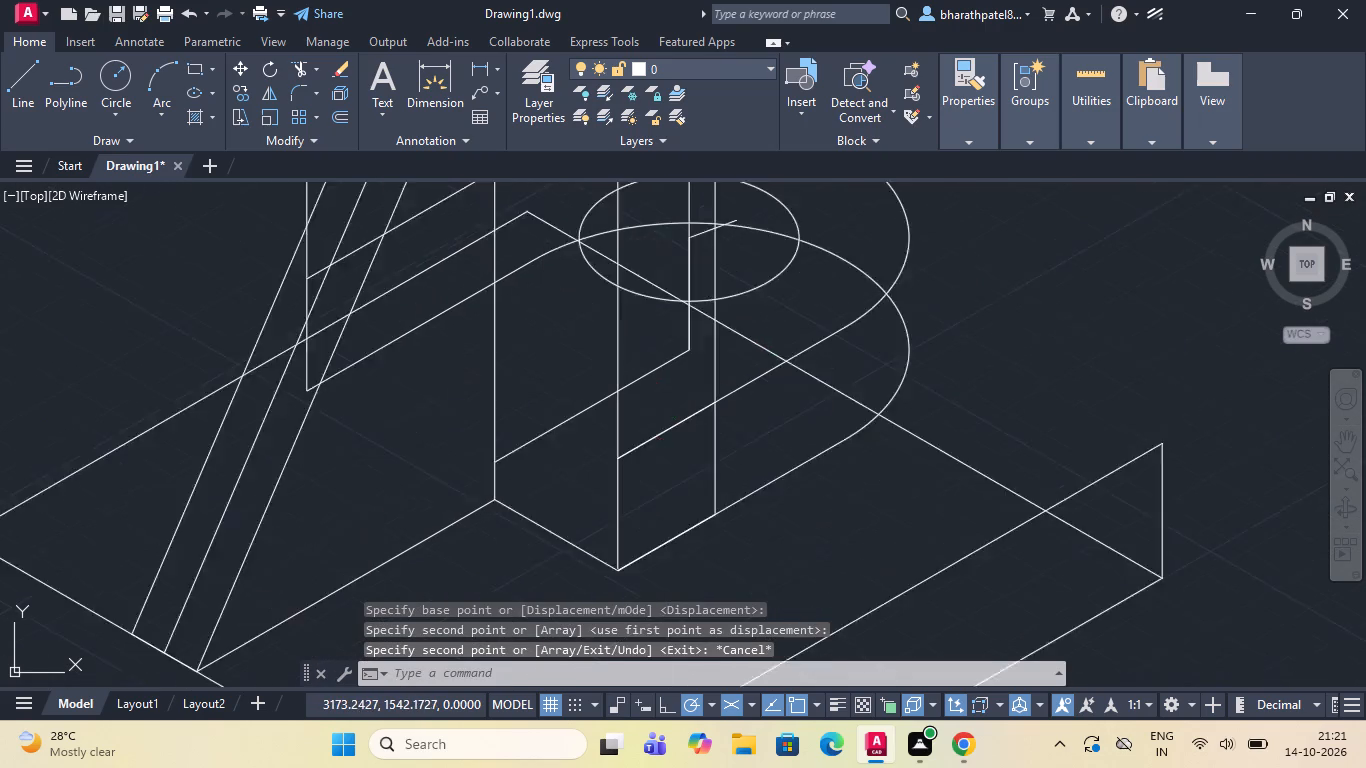
pyautogui.scroll(1, 654, 423)
pyautogui.scroll(-3, 654, 422)
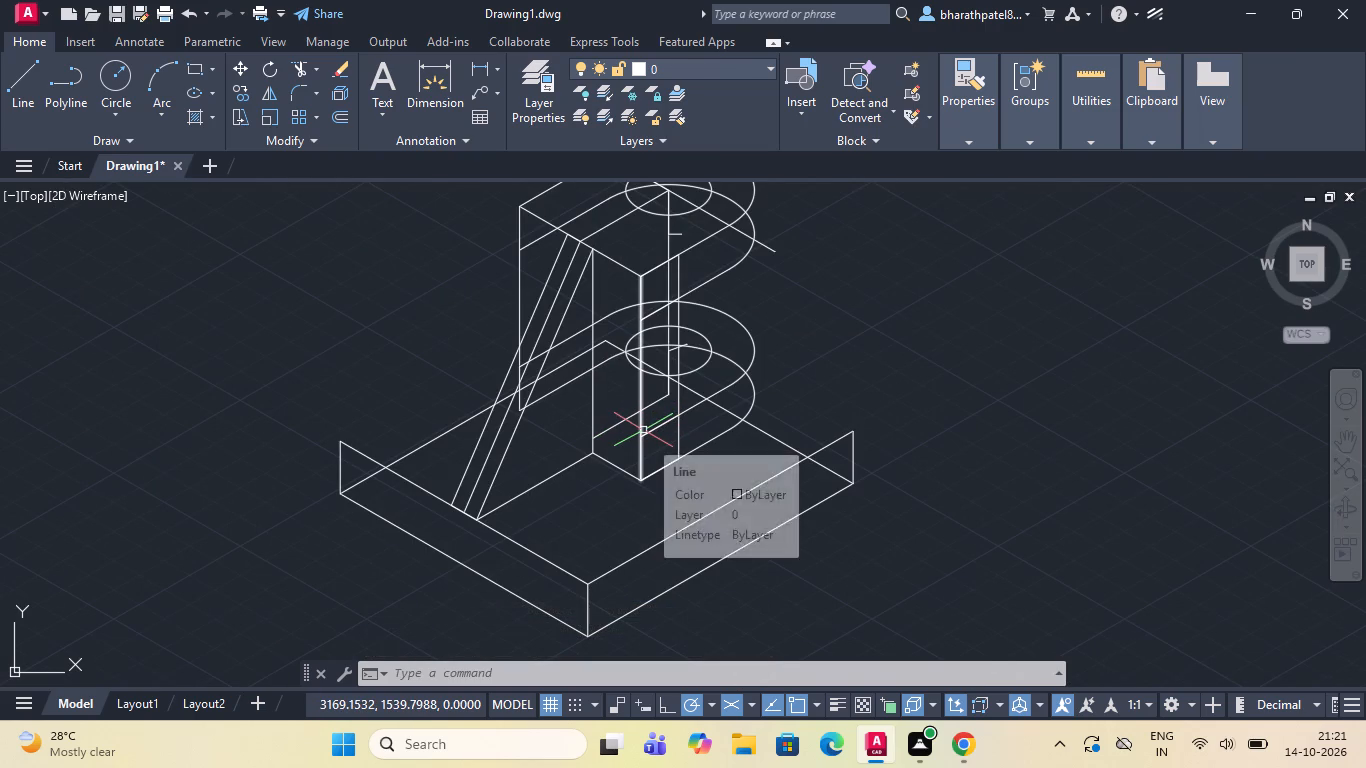
pyautogui.scroll(-2, 677, 334)
pyautogui.scroll(3, 706, 300)
pyautogui.click(706, 288)
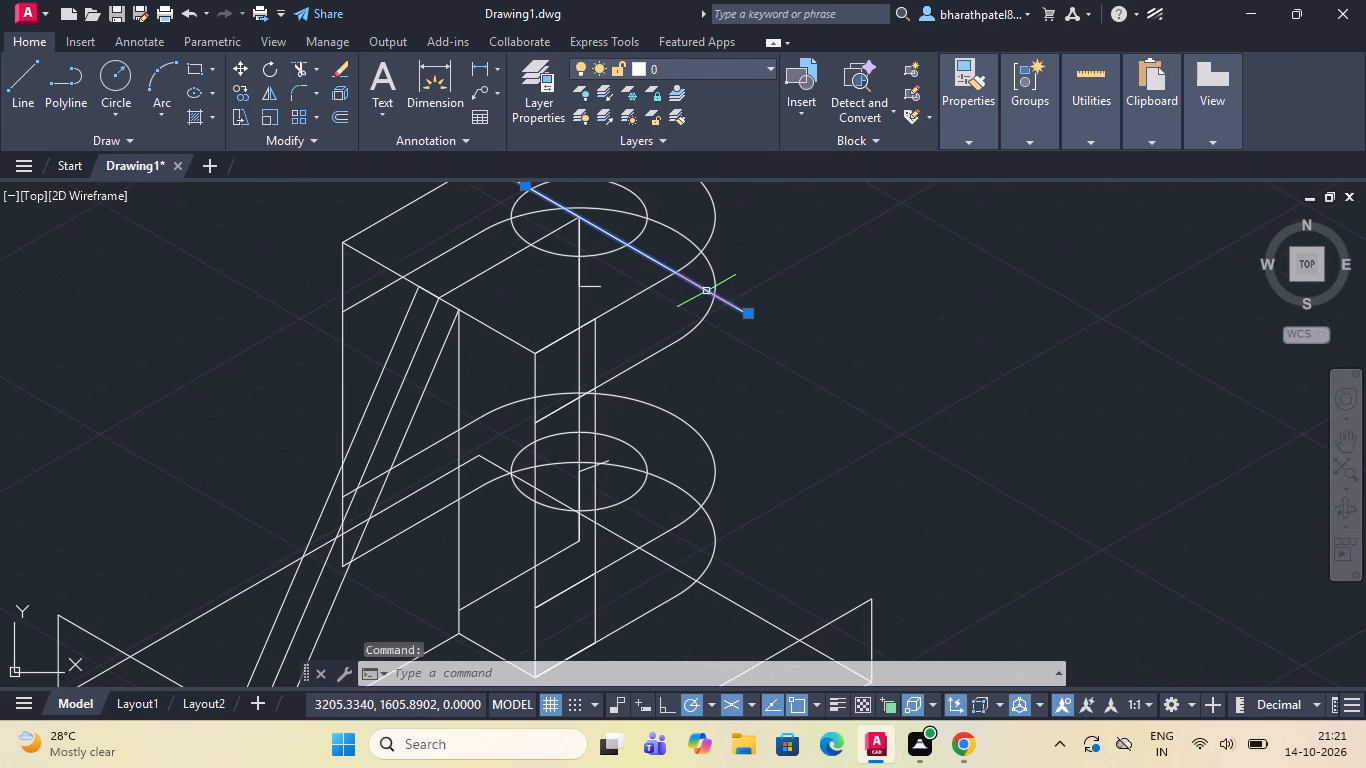
pyautogui.press('Delete')
# Trim the first outline copy below the boss's top, removing its back long edge and the arc portions overlapping the top face.
pyautogui.scroll(-2, 705, 282)
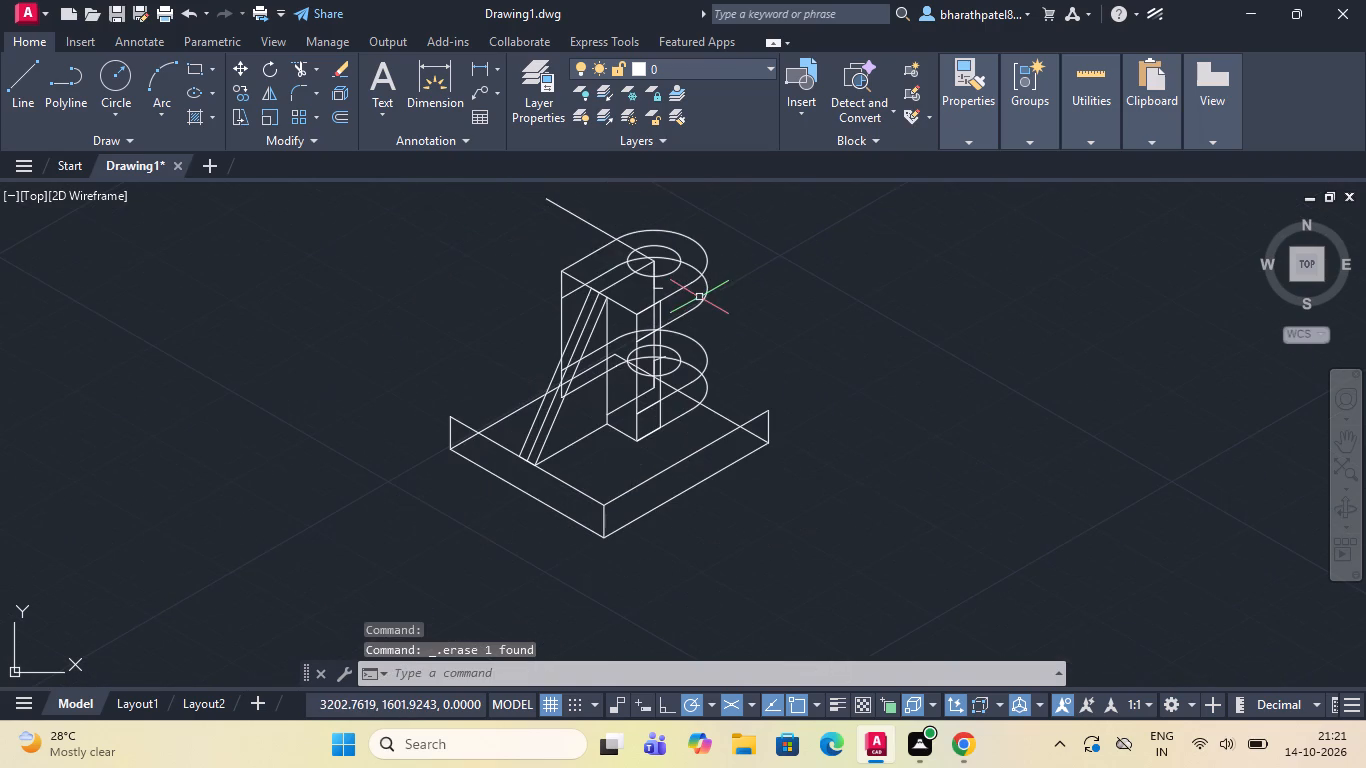
pyautogui.scroll(2, 669, 337)
pyautogui.scroll(-2, 669, 337)
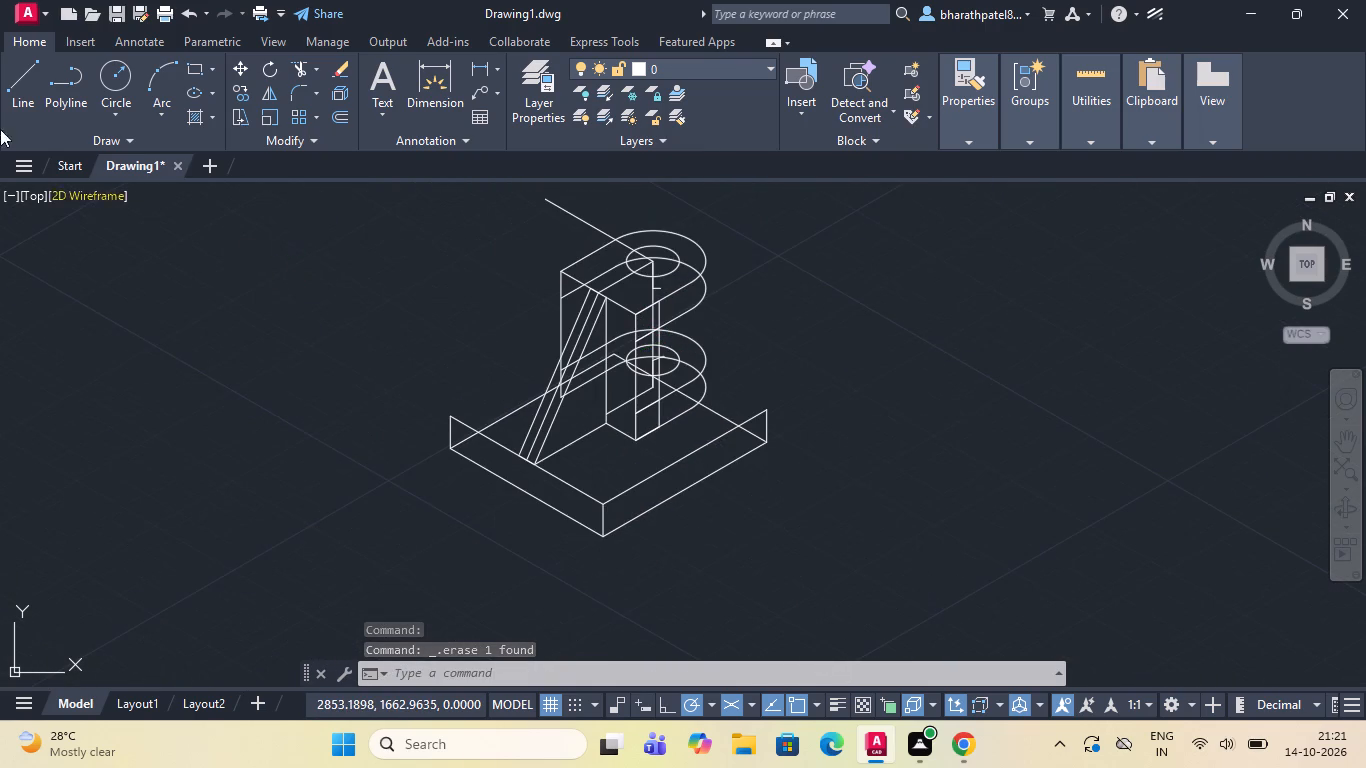
pyautogui.click(14, 78)
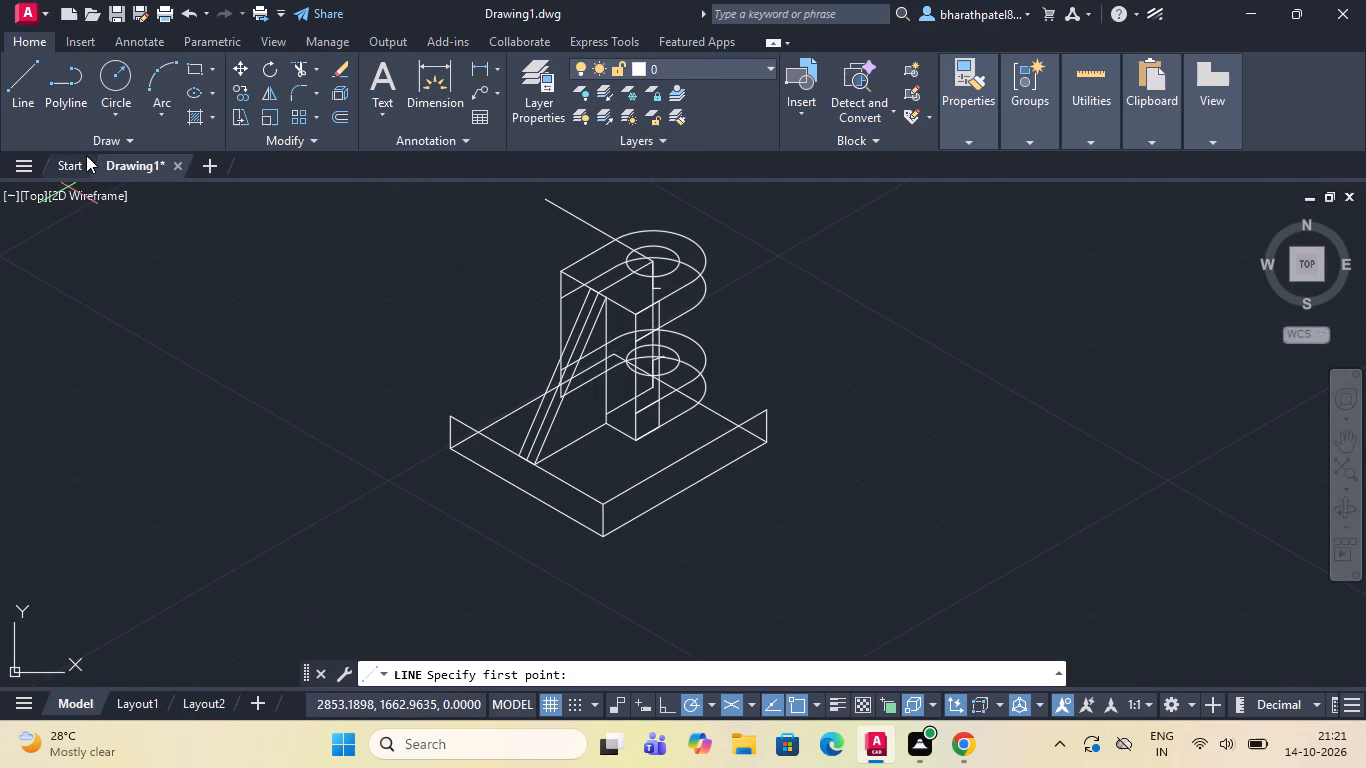
pyautogui.press('Escape')
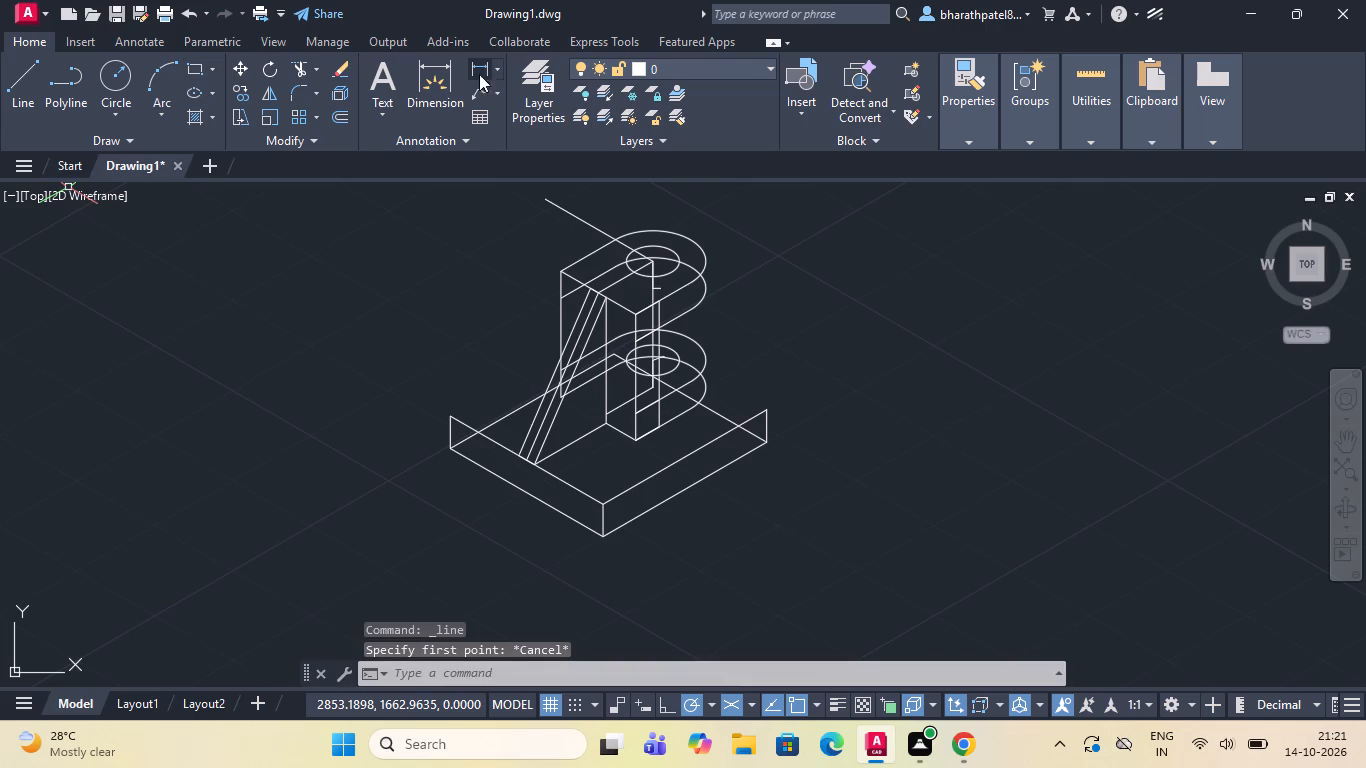
pyautogui.click(292, 63)
pyautogui.scroll(3, 596, 253)
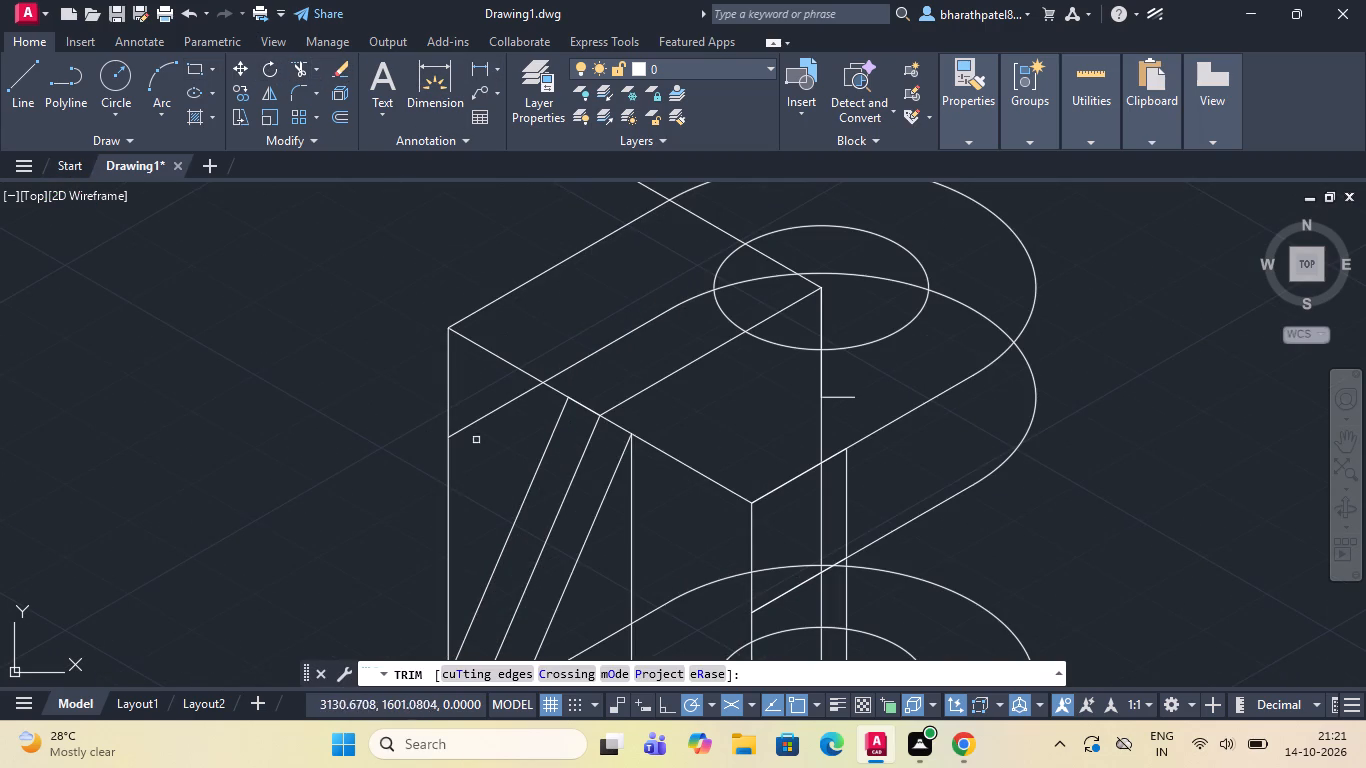
pyautogui.click(508, 402)
pyautogui.click(595, 349)
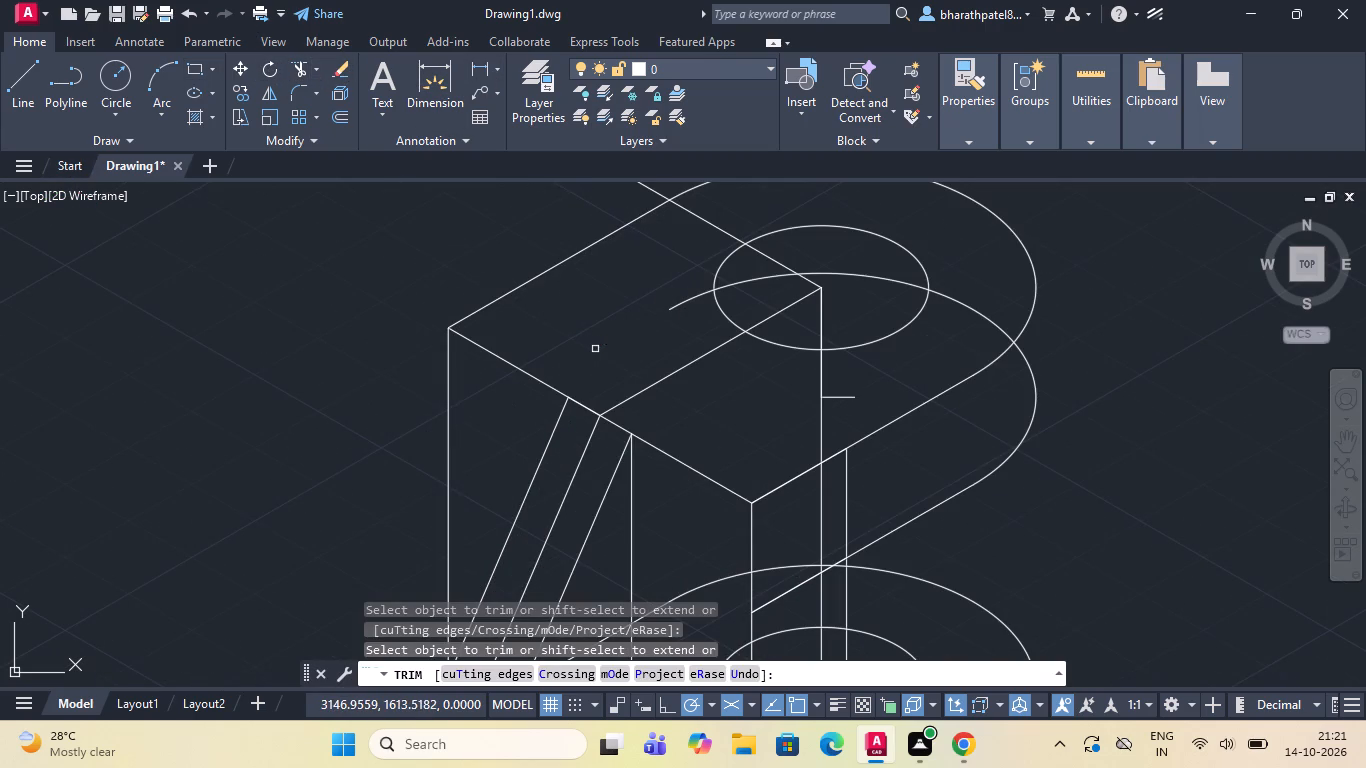
pyautogui.click(686, 298)
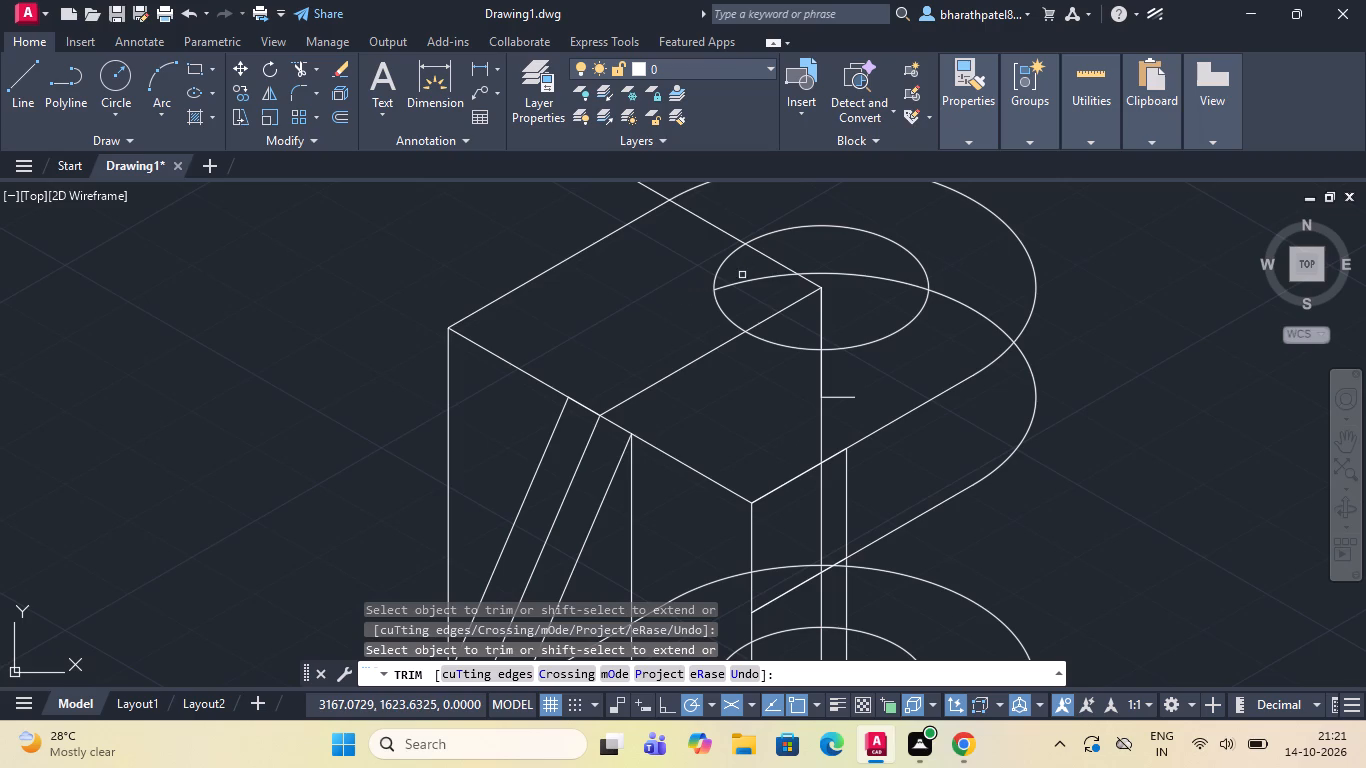
pyautogui.click(744, 283)
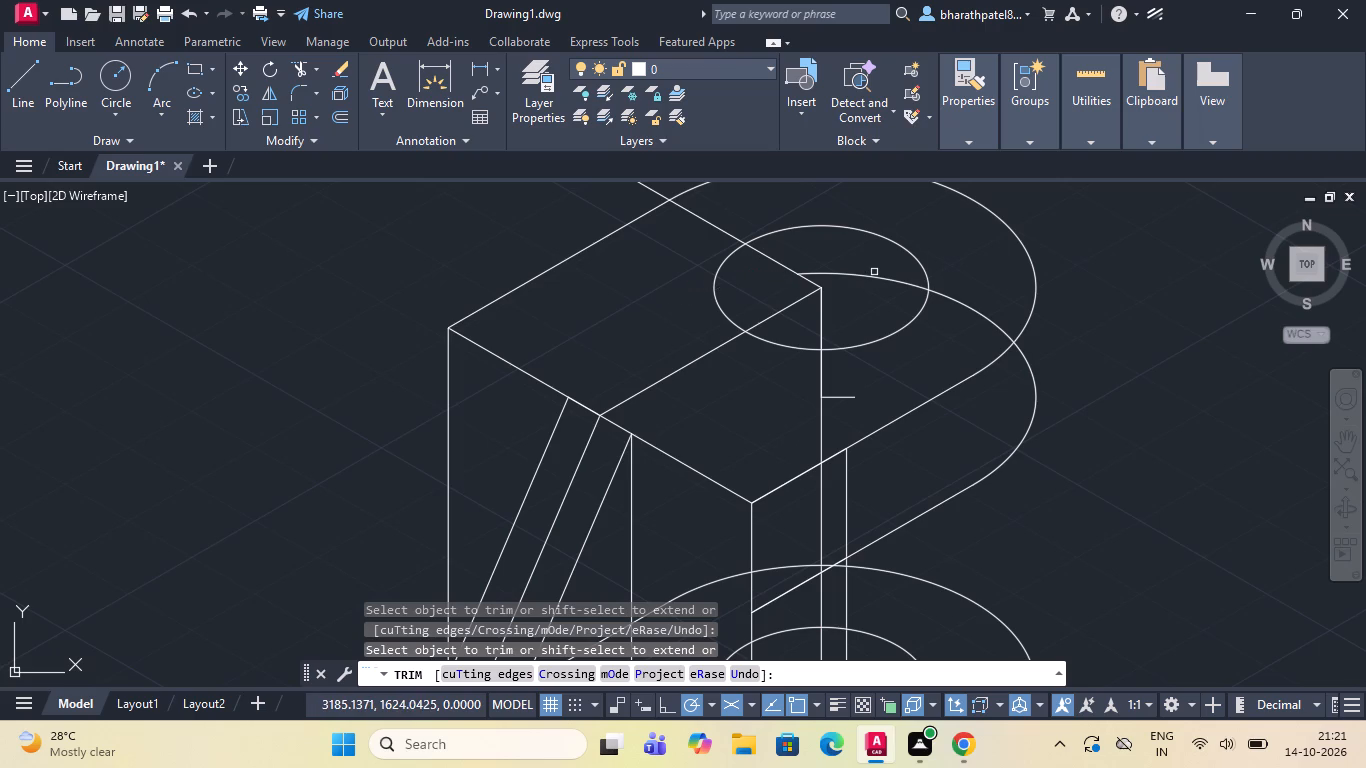
pyautogui.click(874, 274)
pyautogui.click(958, 302)
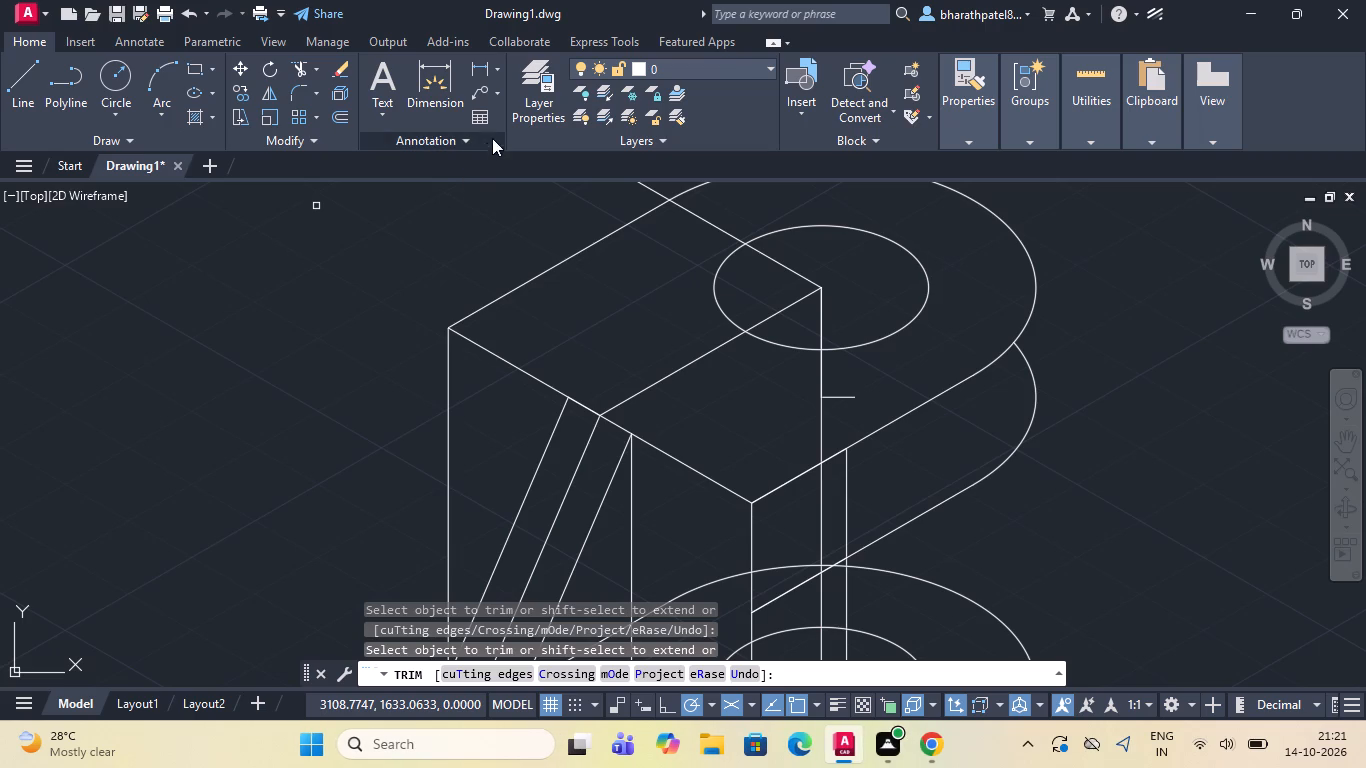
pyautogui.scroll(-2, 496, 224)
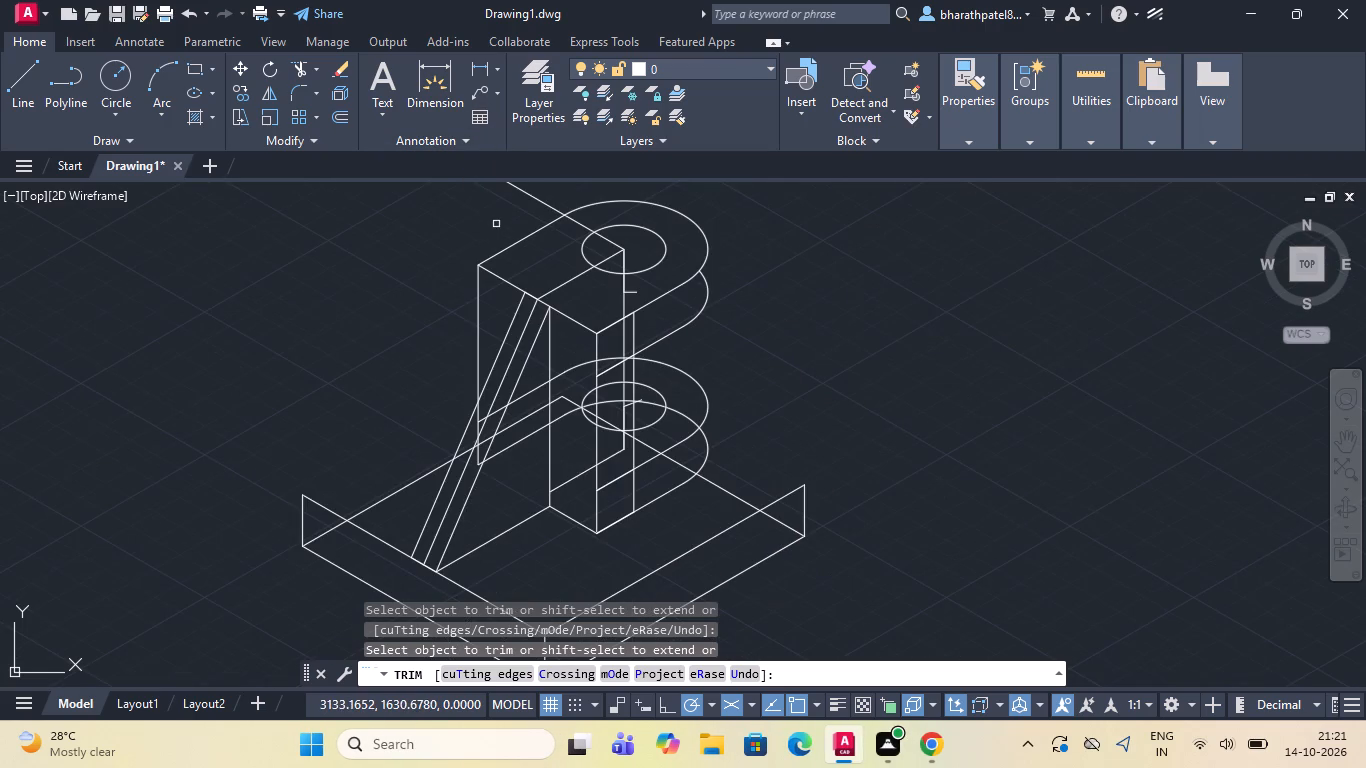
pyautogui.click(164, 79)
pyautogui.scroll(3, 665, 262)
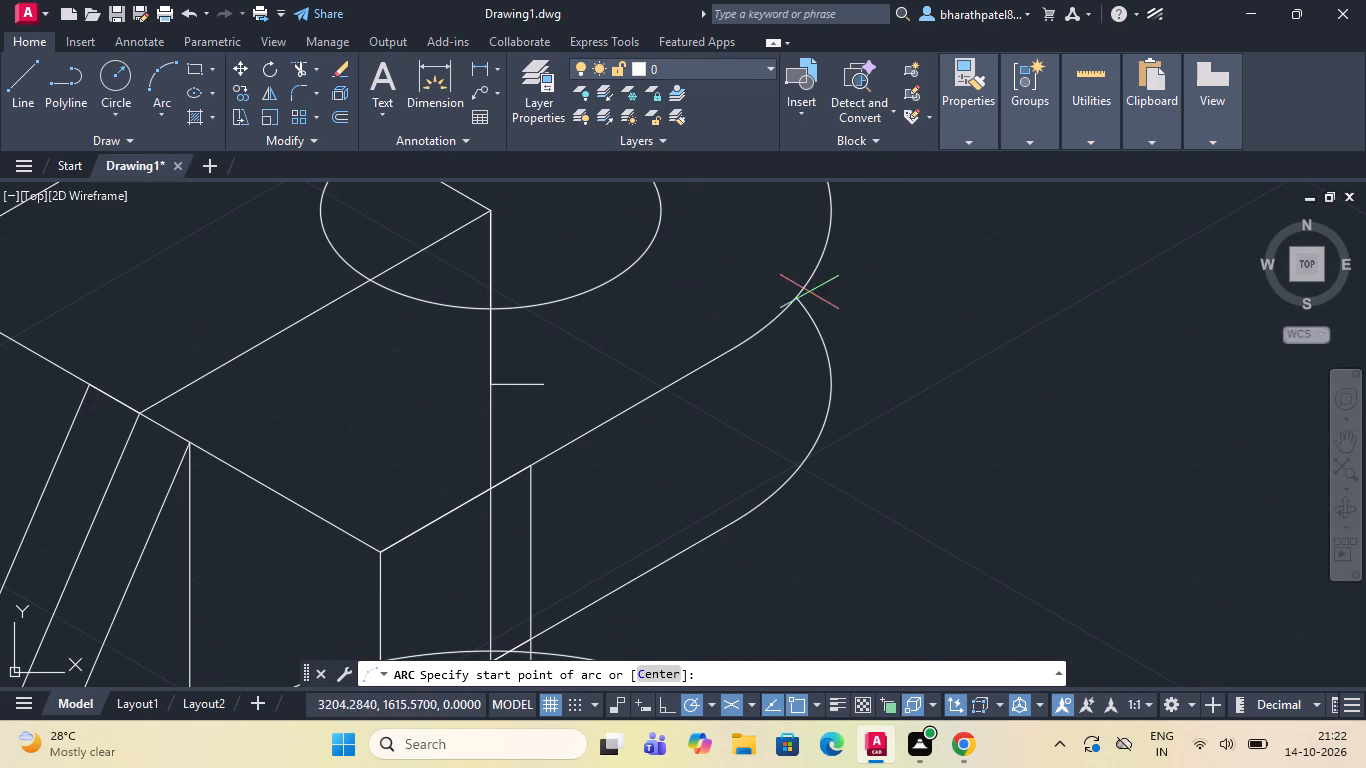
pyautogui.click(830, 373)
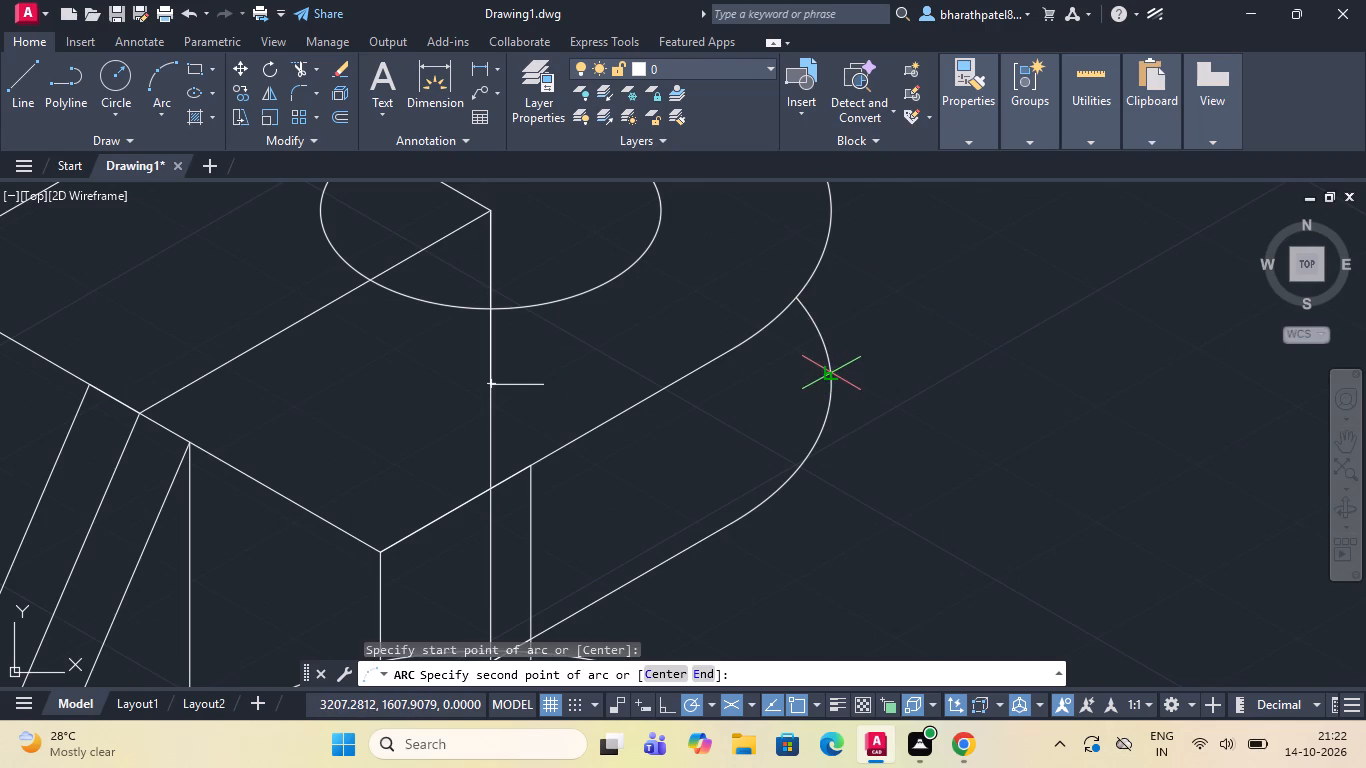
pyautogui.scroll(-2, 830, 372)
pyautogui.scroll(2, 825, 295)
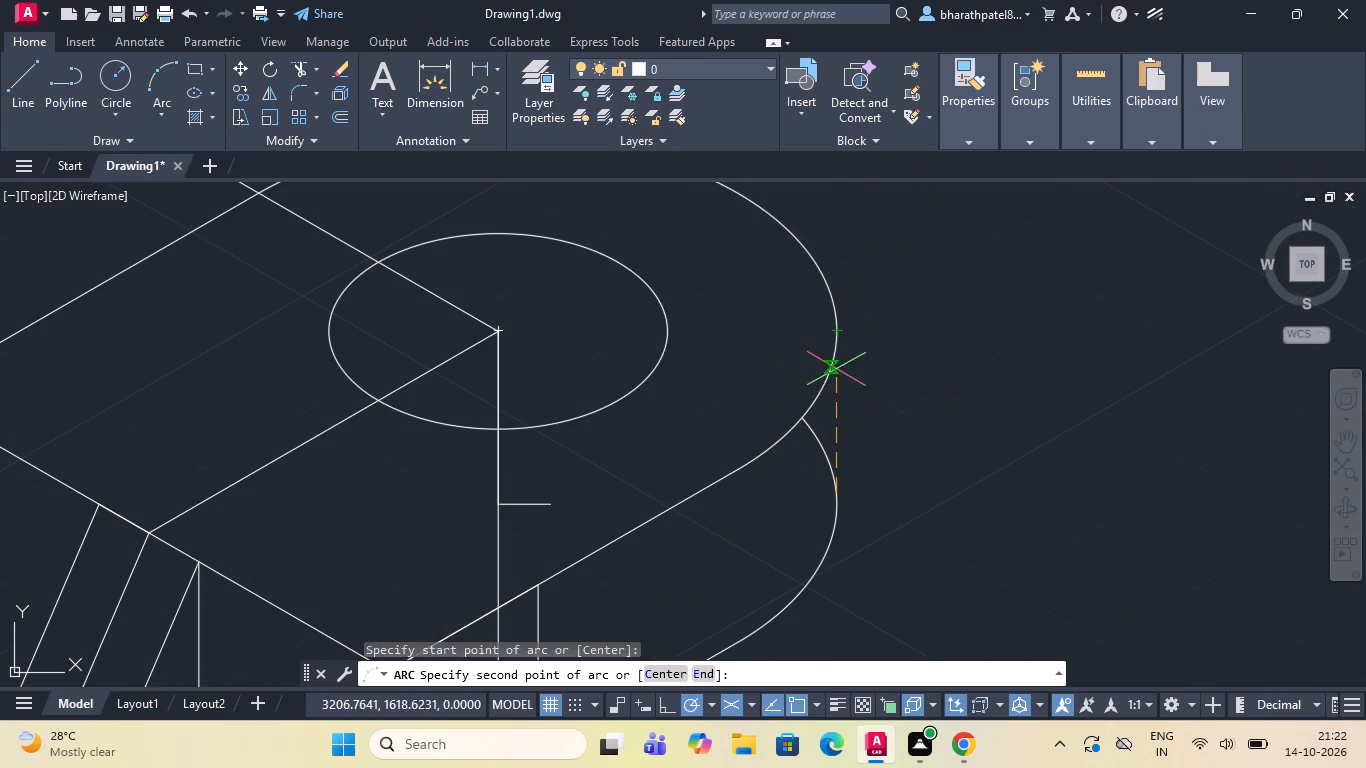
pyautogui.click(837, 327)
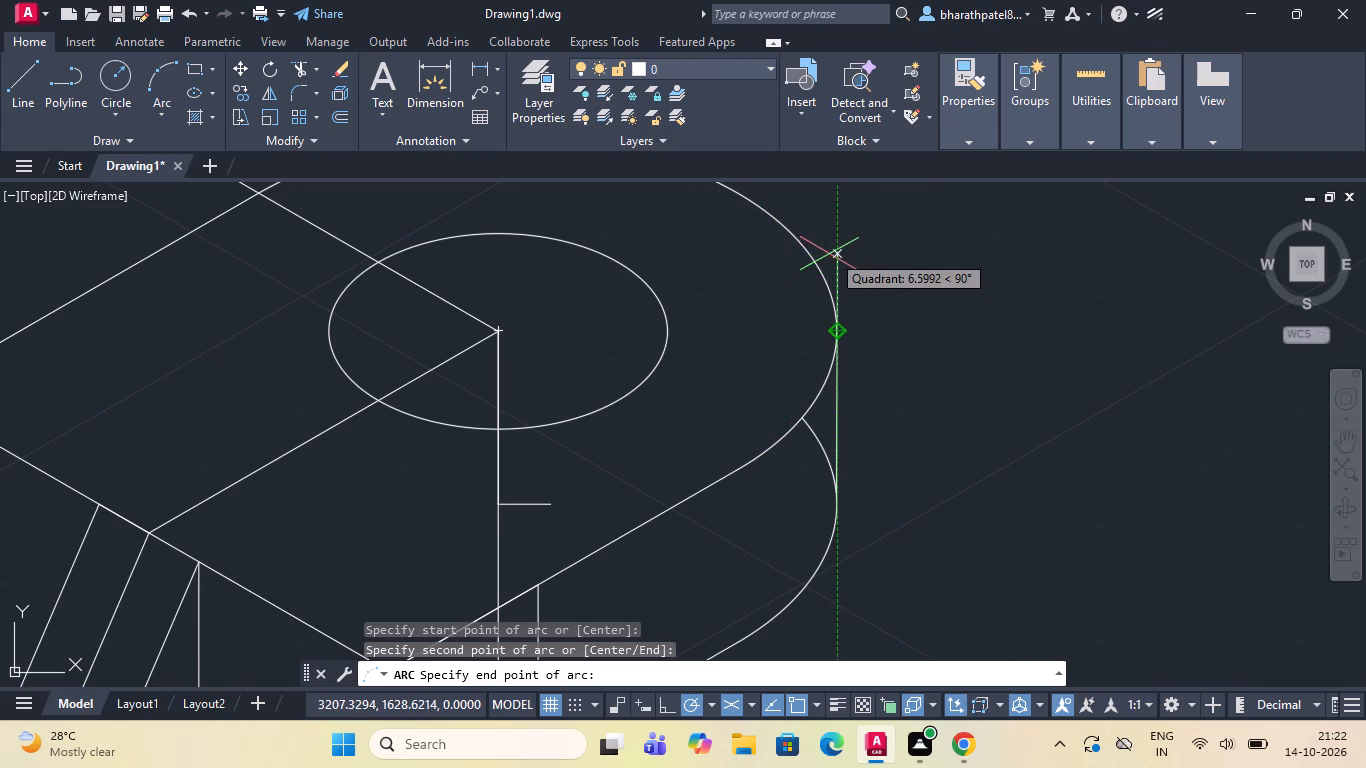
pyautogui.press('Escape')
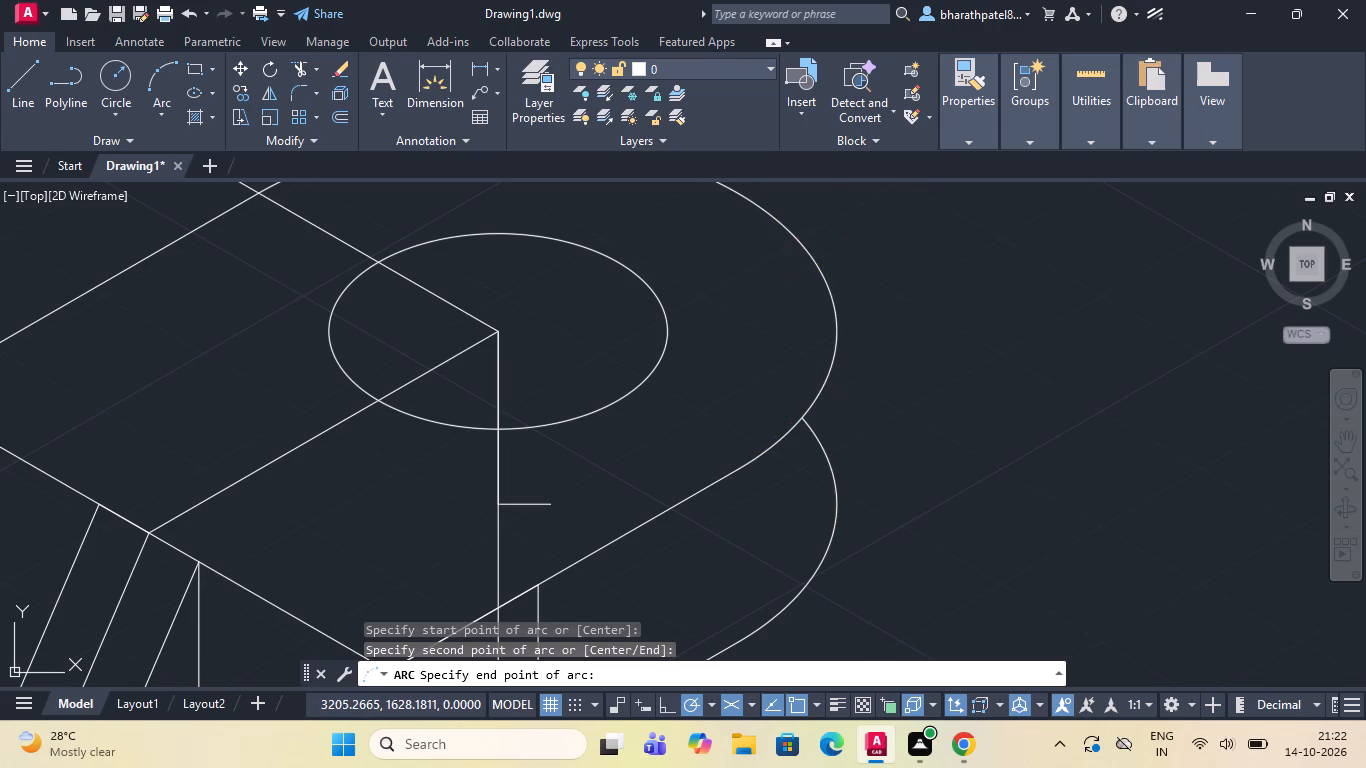
# Draw a vertical line from the outer quadrant of the first copied rounded end up to a tangent on the top rounded end.
pyautogui.click(10, 80)
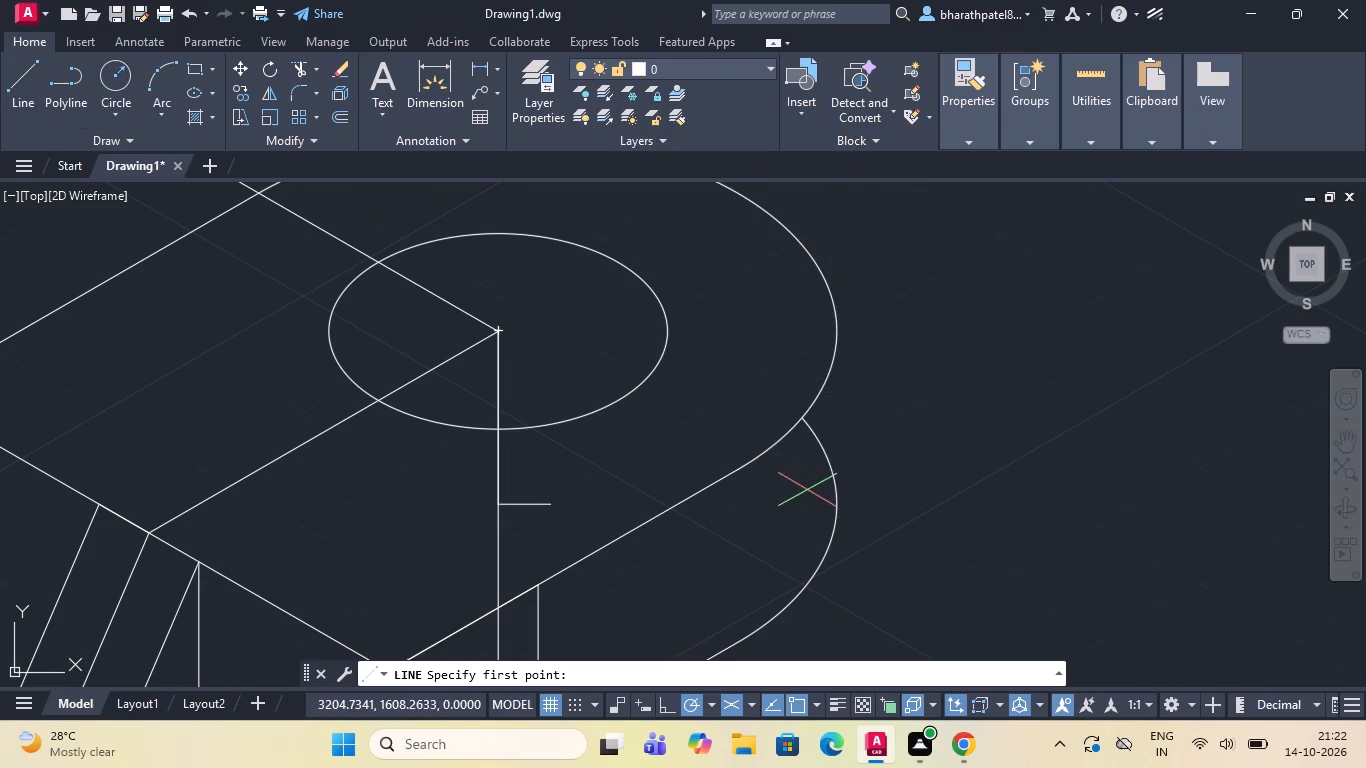
pyautogui.click(841, 502)
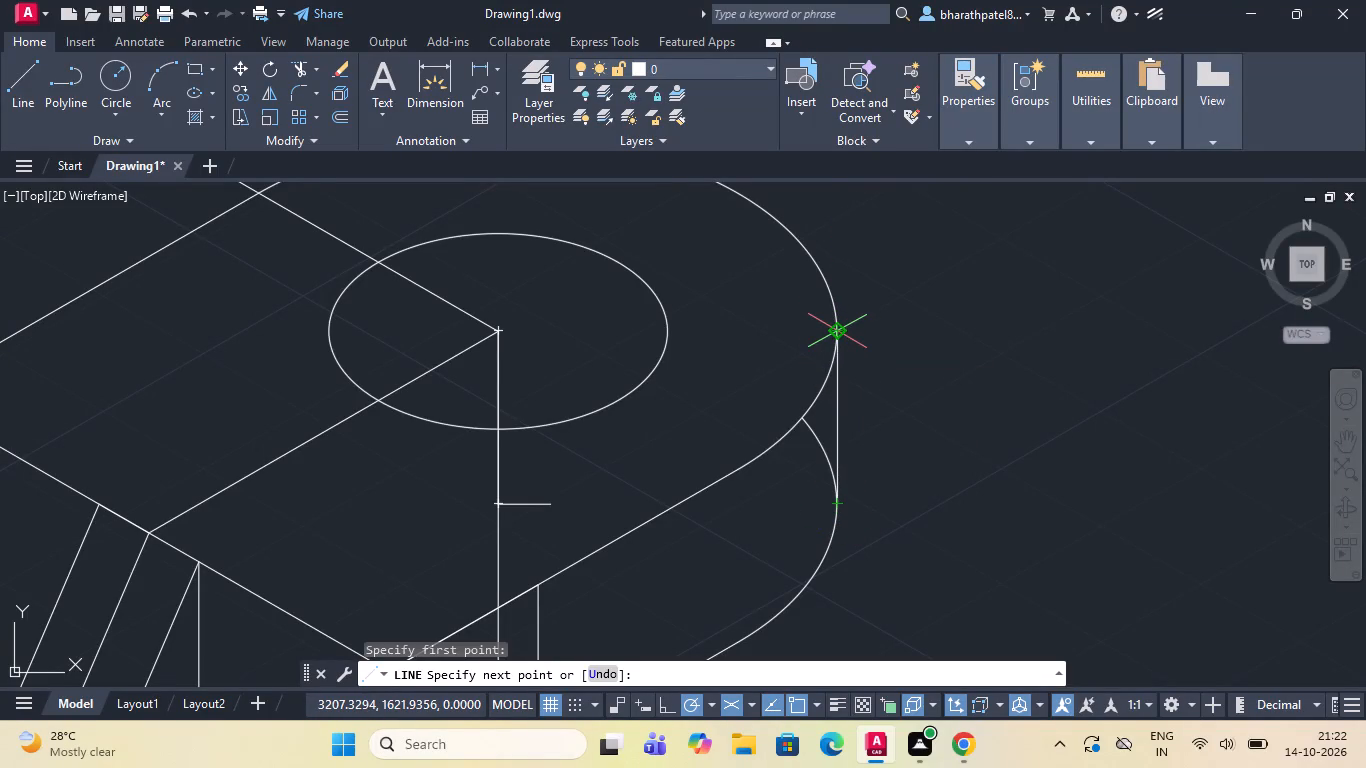
pyautogui.write('tan')
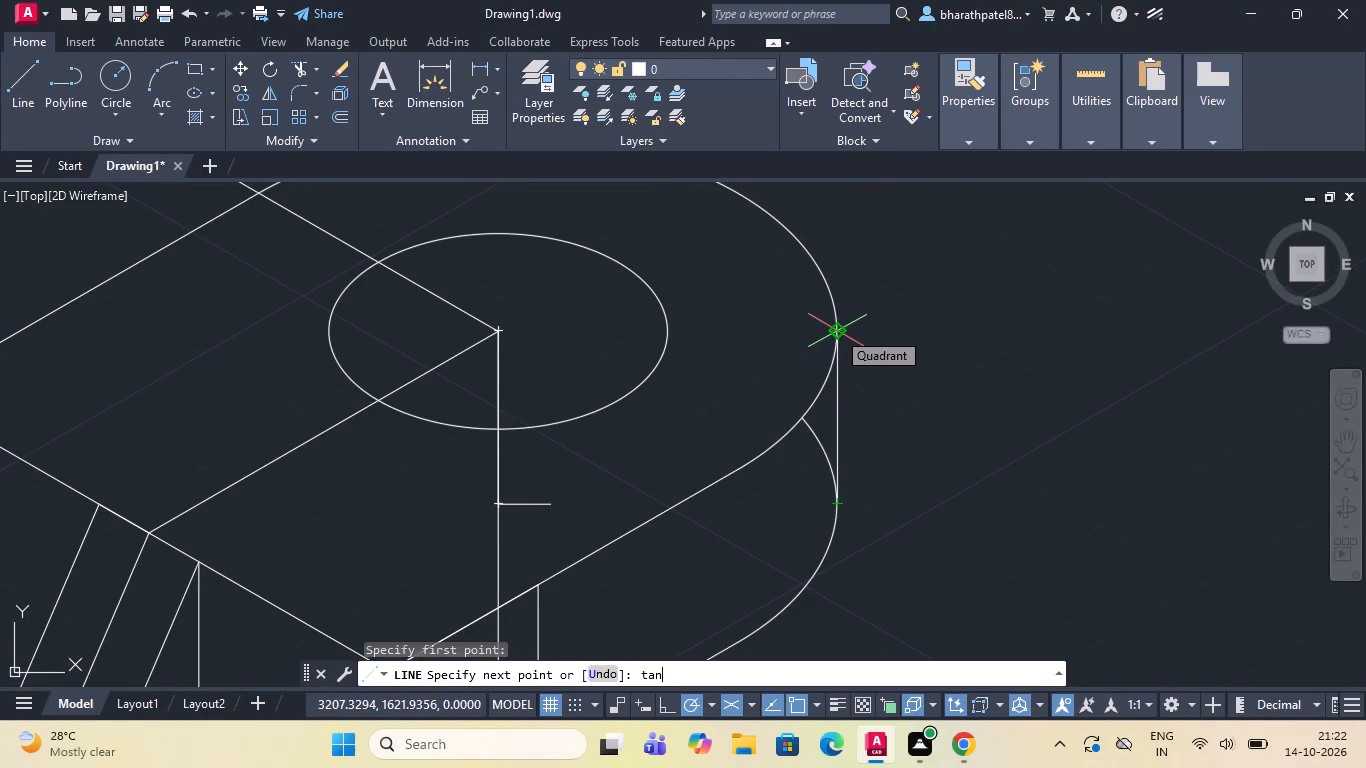
pyautogui.press('Return')
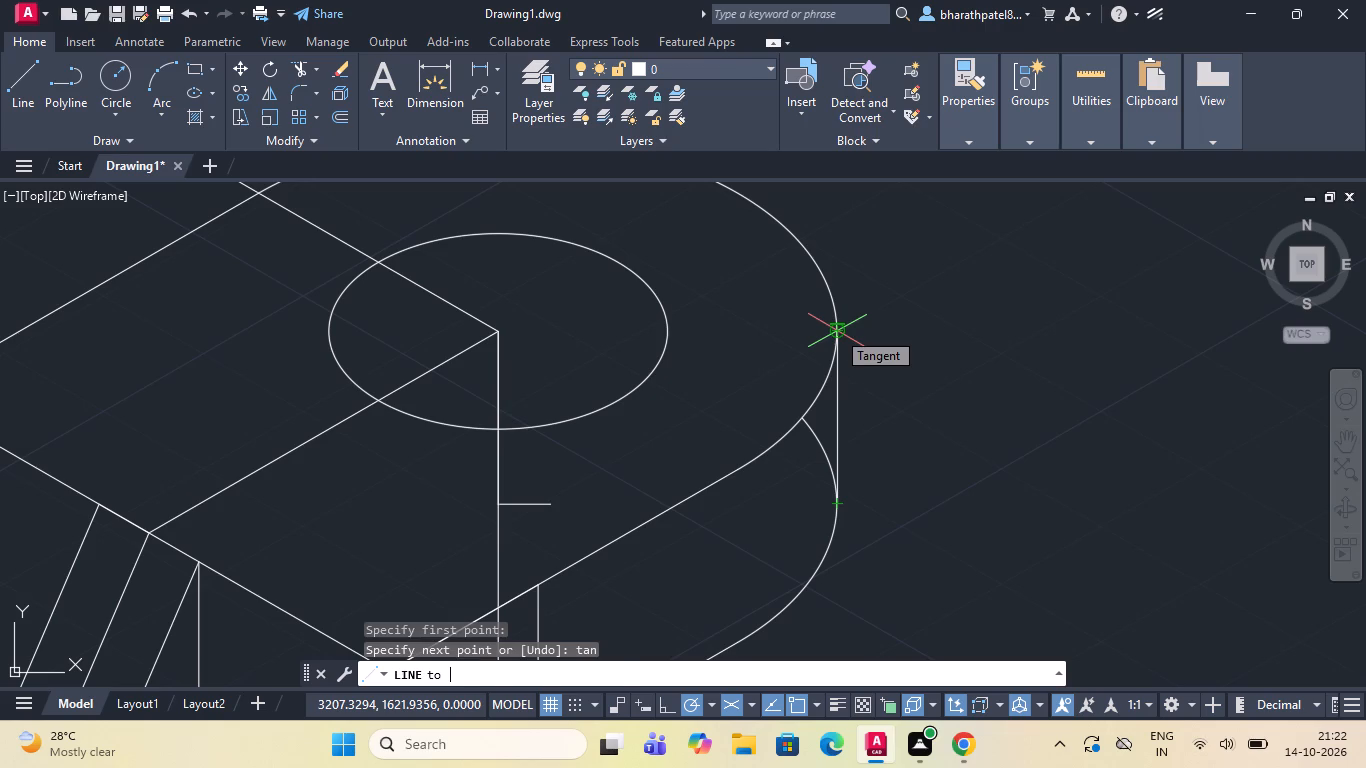
pyautogui.click(835, 330)
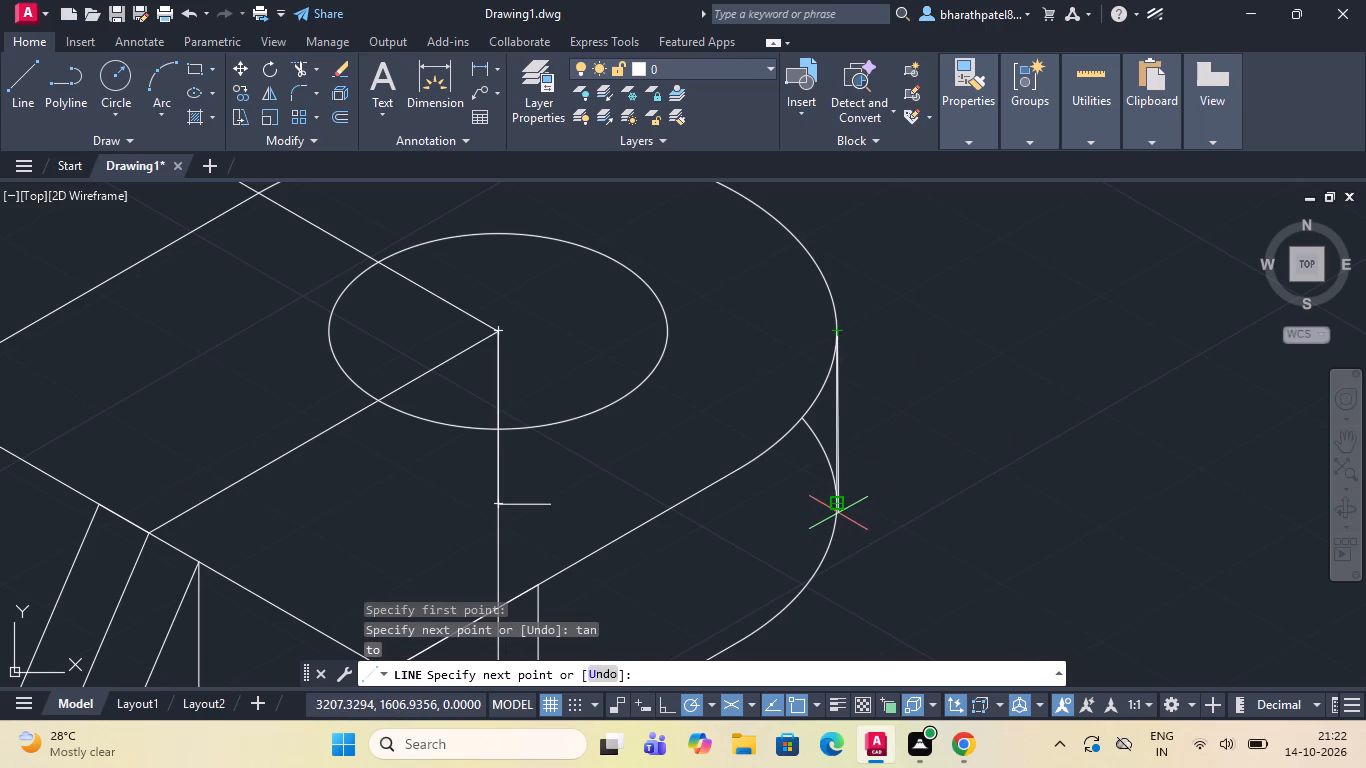
pyautogui.write('tan')
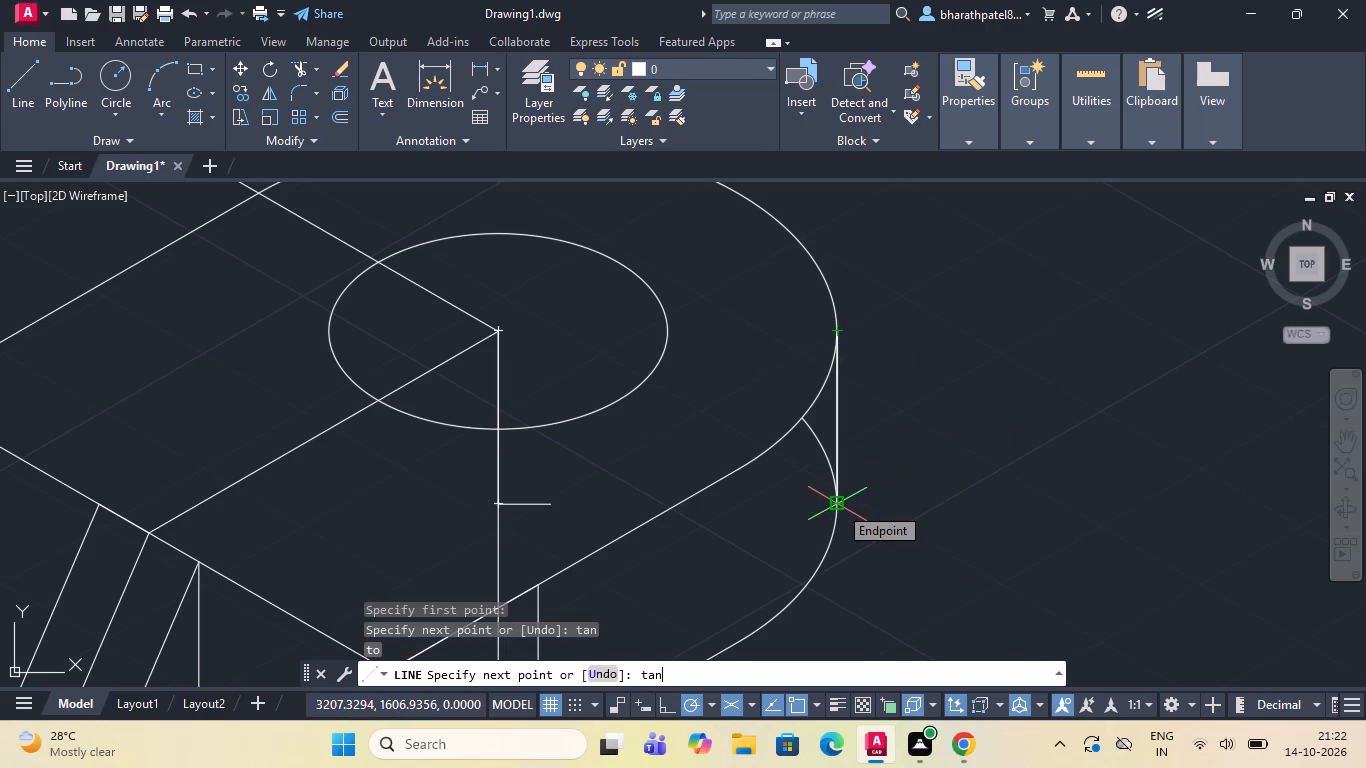
pyautogui.scroll(1, 838, 501)
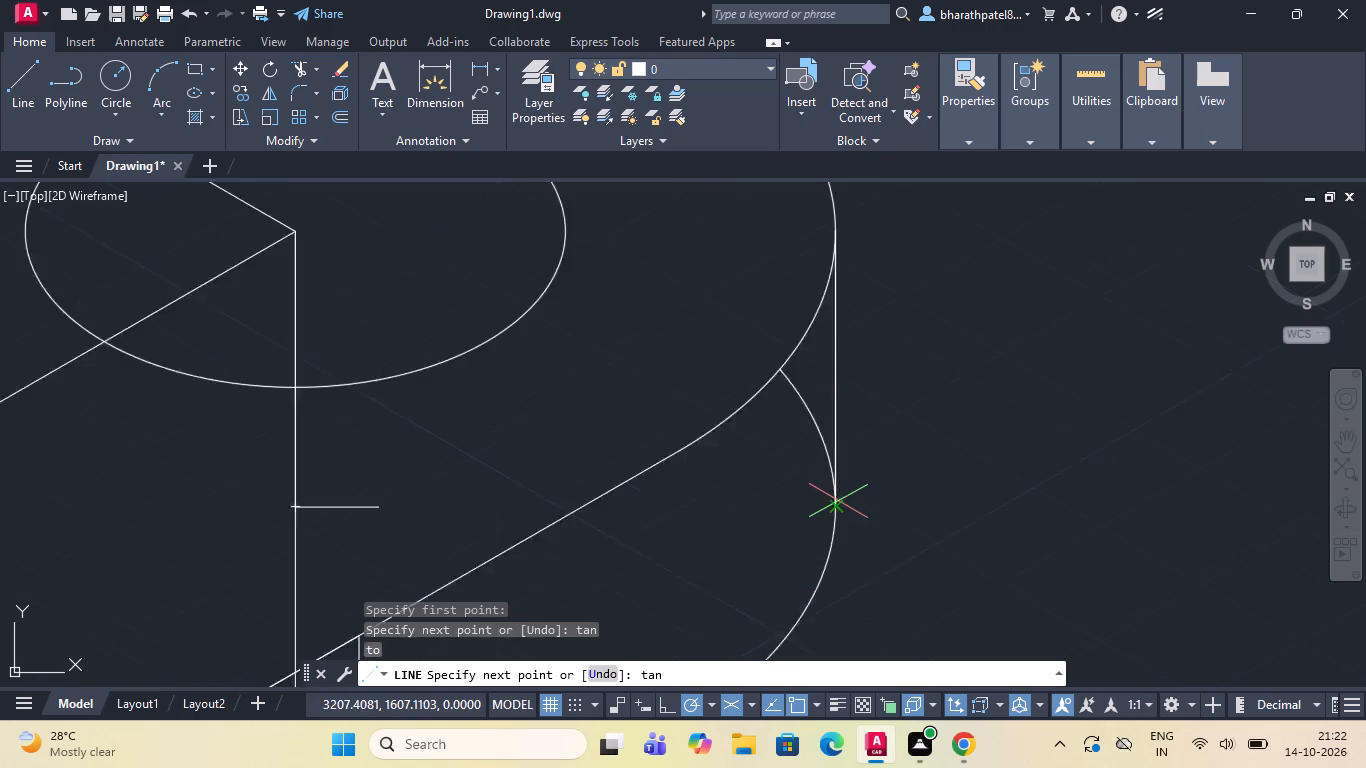
pyautogui.scroll(3, 838, 501)
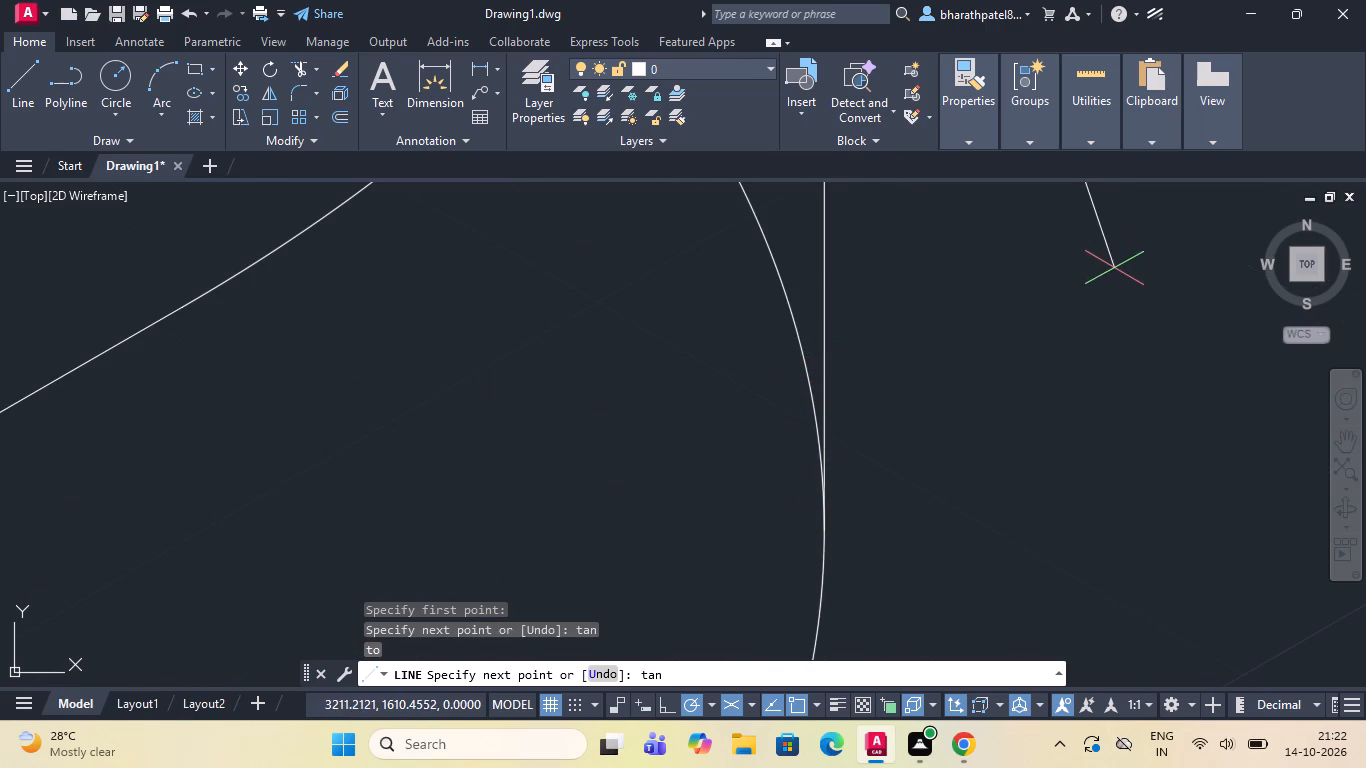
pyautogui.press('Escape')
pyautogui.scroll(-5, 978, 307)
pyautogui.scroll(2, 1004, 259)
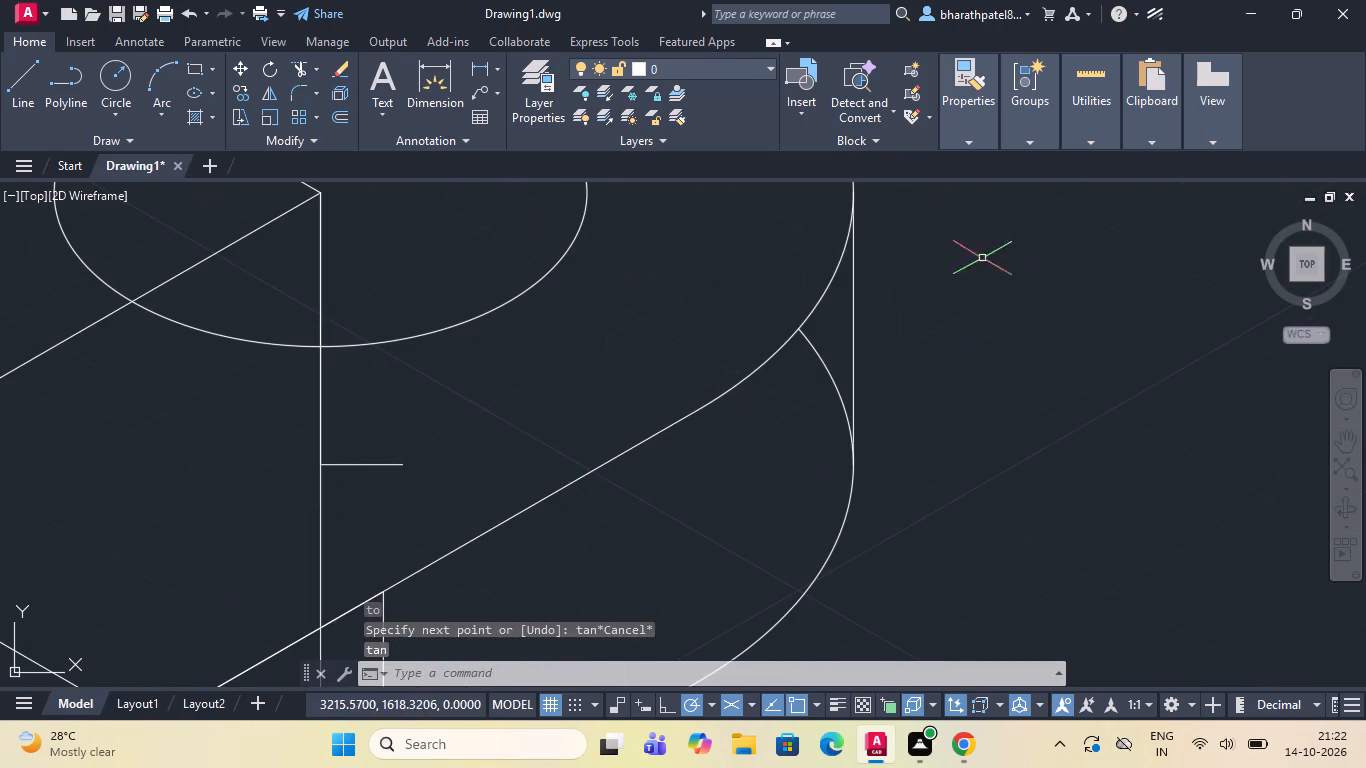
# Trim the arc piece inside the new vertical edge and the two vertical lines crossing the upper boss's front side face.
pyautogui.click(293, 62)
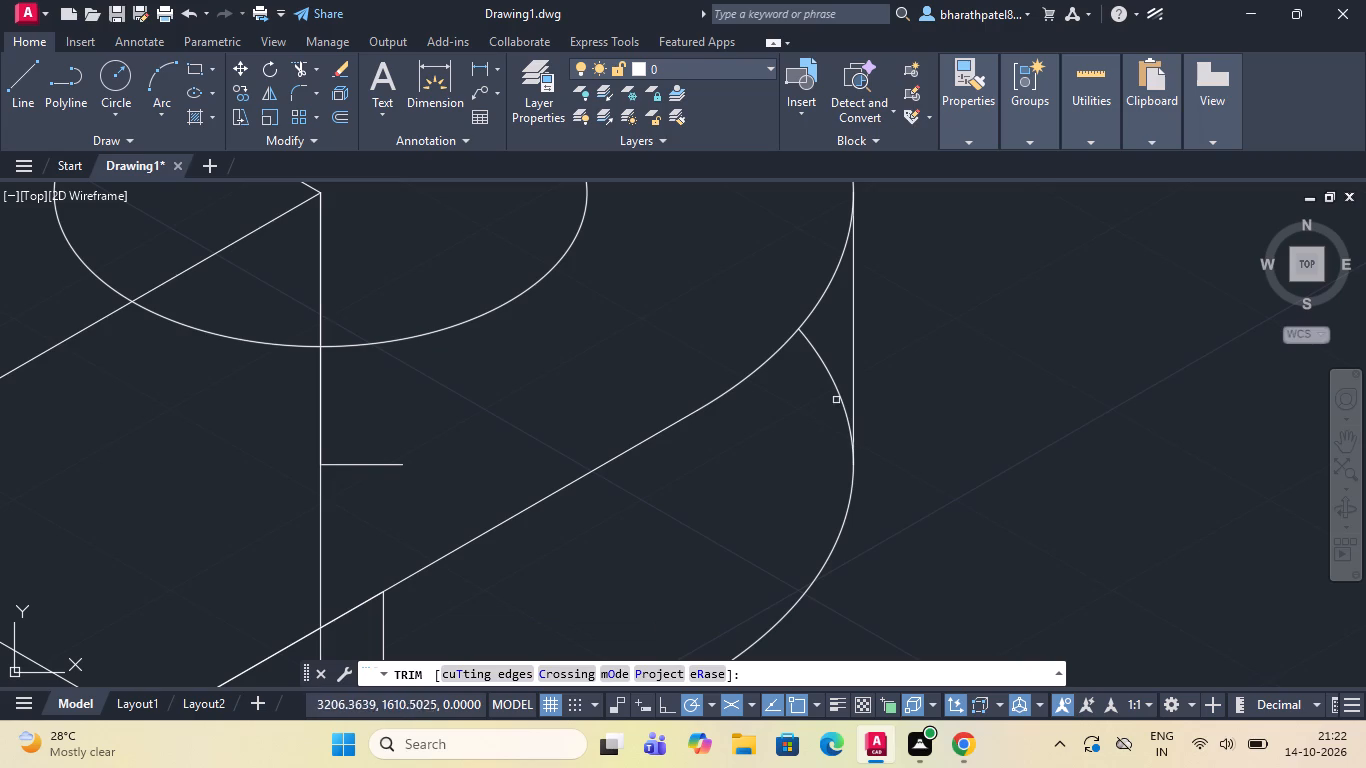
pyautogui.click(831, 369)
pyautogui.scroll(-3, 830, 376)
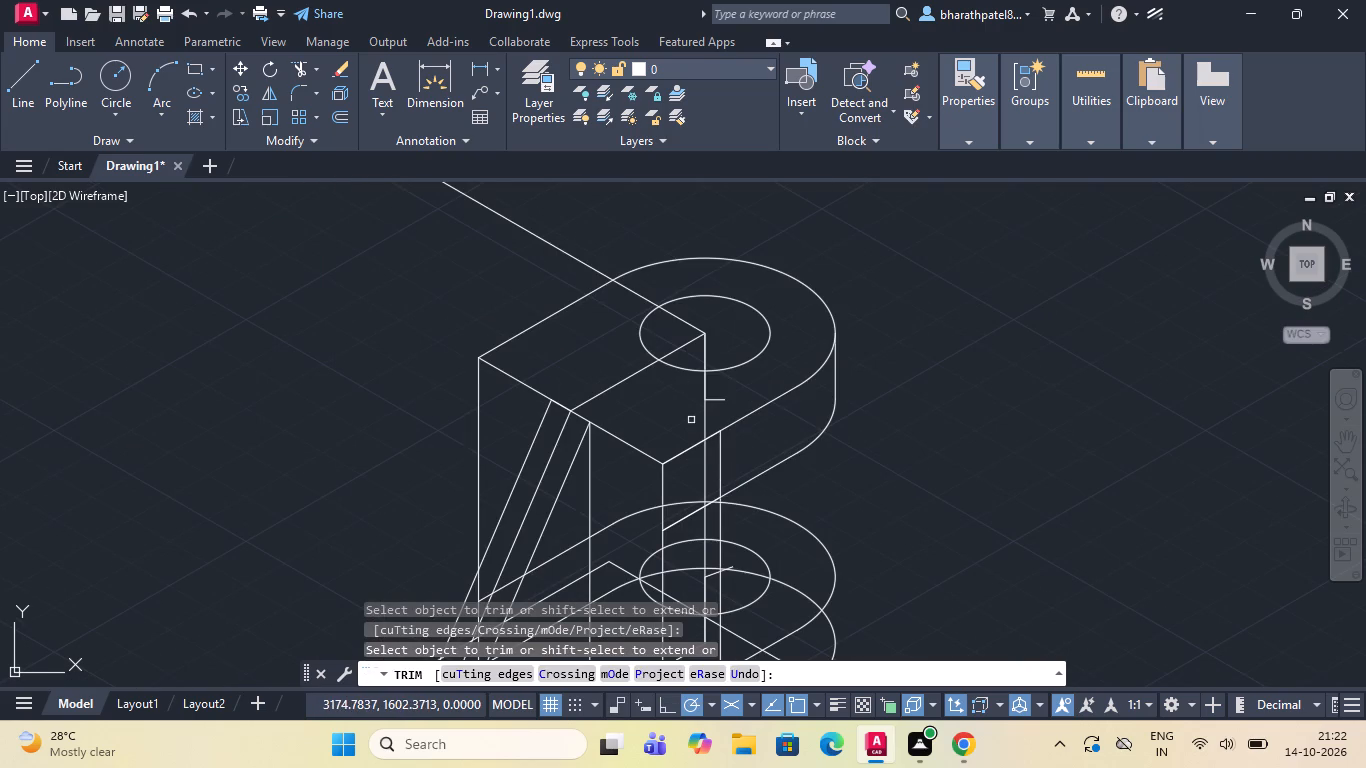
pyautogui.scroll(-2, 692, 417)
pyautogui.scroll(4, 702, 465)
pyautogui.moveTo(626, 323); pyautogui.dragTo(794, 259)
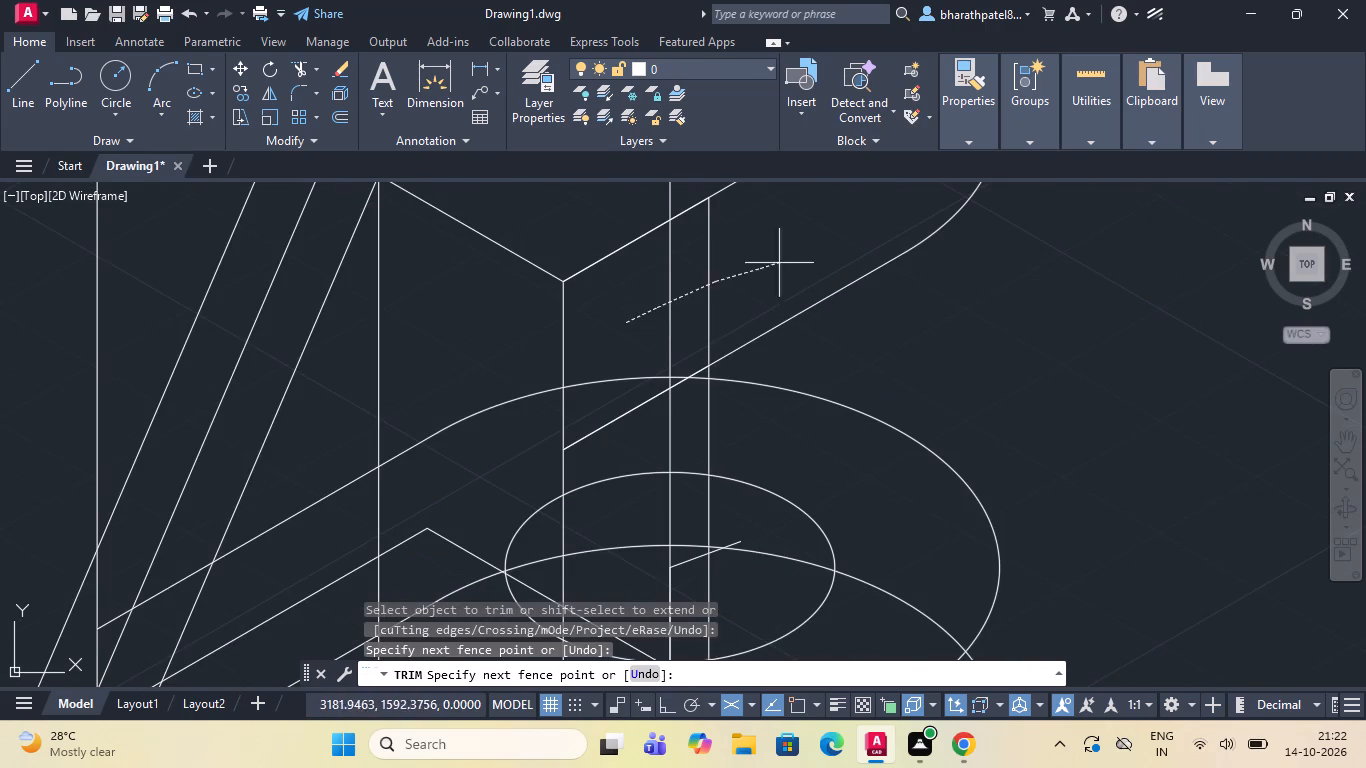
pyautogui.moveTo(794, 259); pyautogui.dragTo(795, 258)
# Trim the hidden back arc and long edge of the second outline copy, from beneath the upper boss across the rib to the rear vertical edge.
pyautogui.scroll(-2, 786, 261)
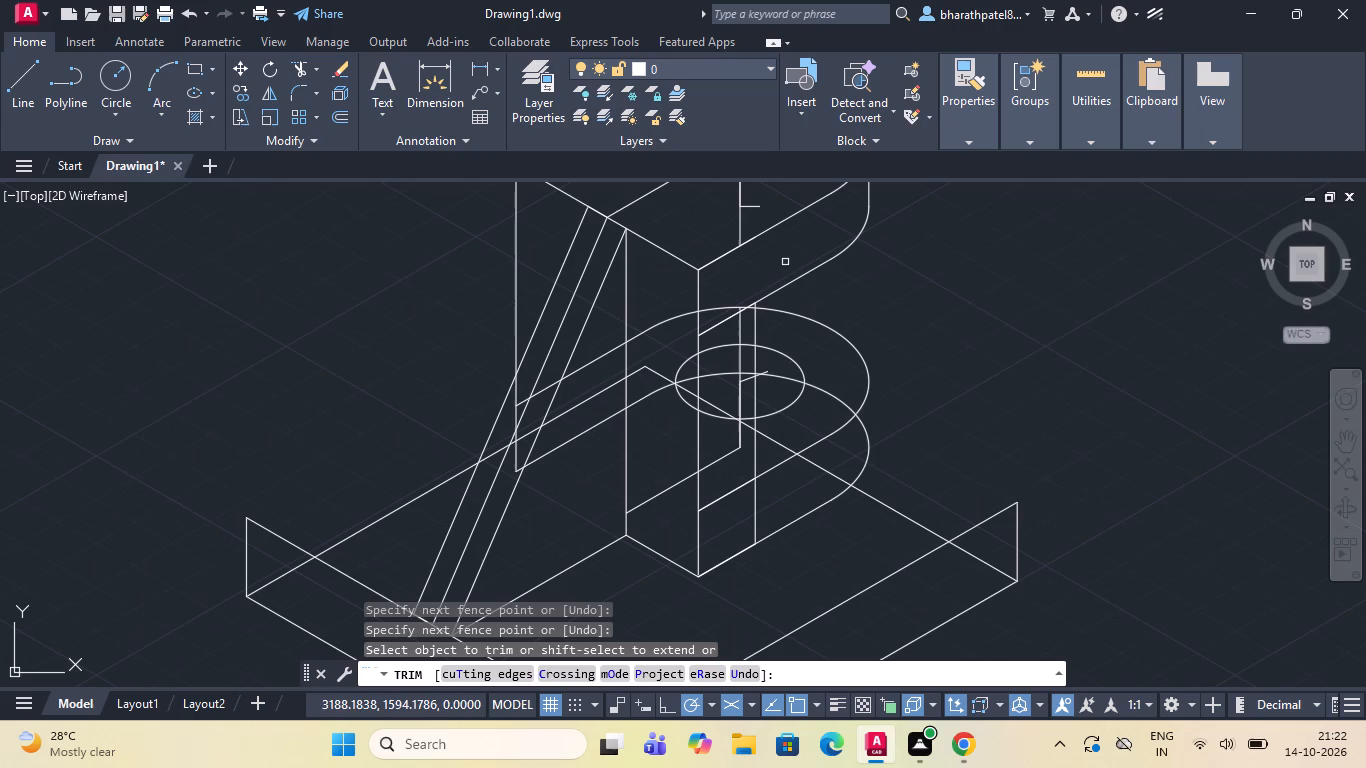
pyautogui.click(726, 309)
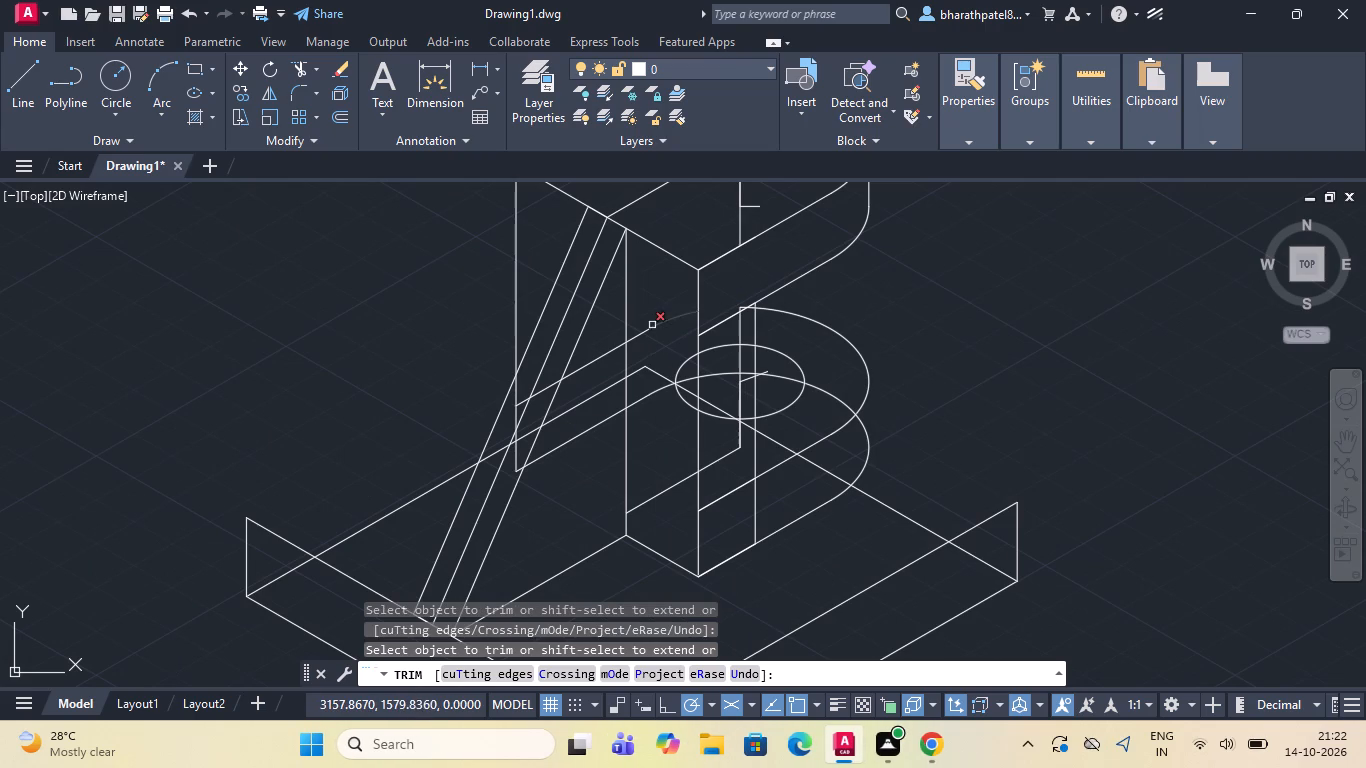
pyautogui.click(652, 323)
pyautogui.click(645, 332)
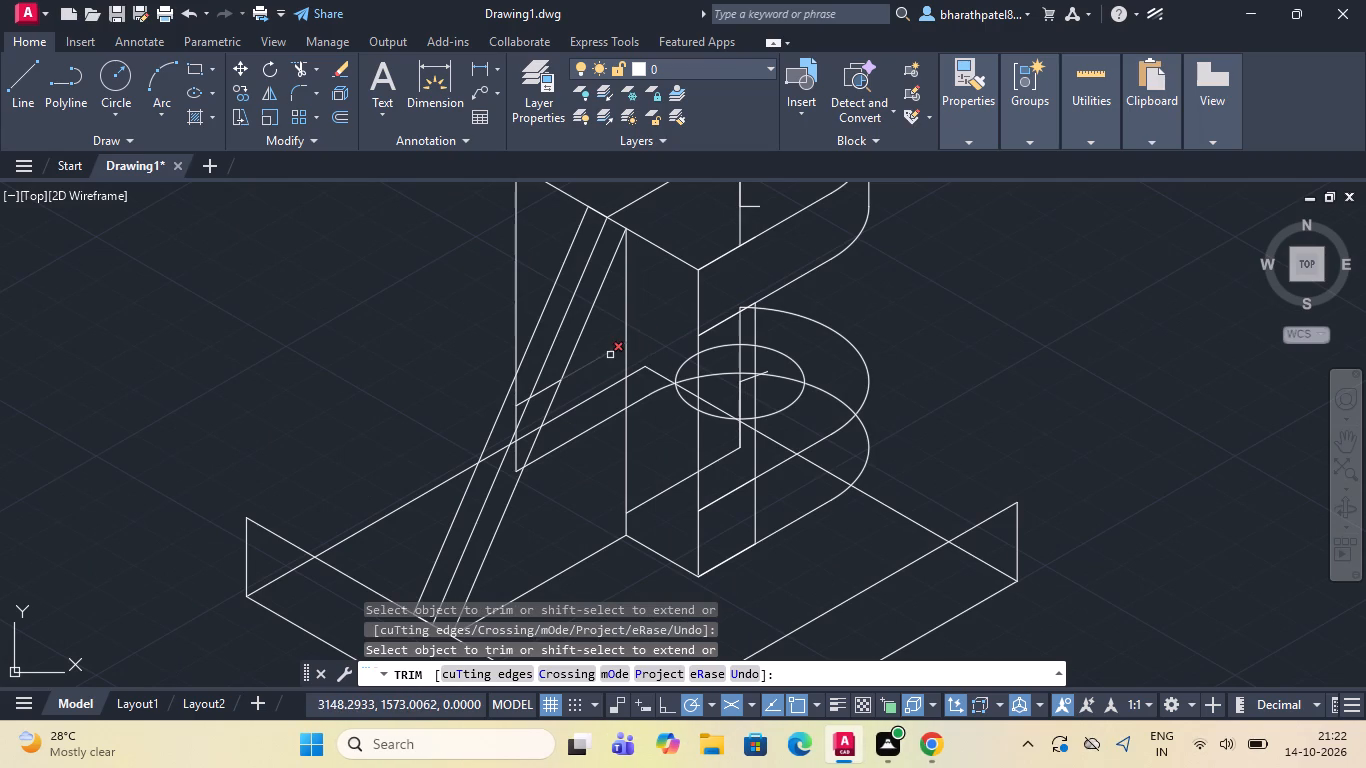
pyautogui.click(610, 353)
pyautogui.scroll(3, 556, 384)
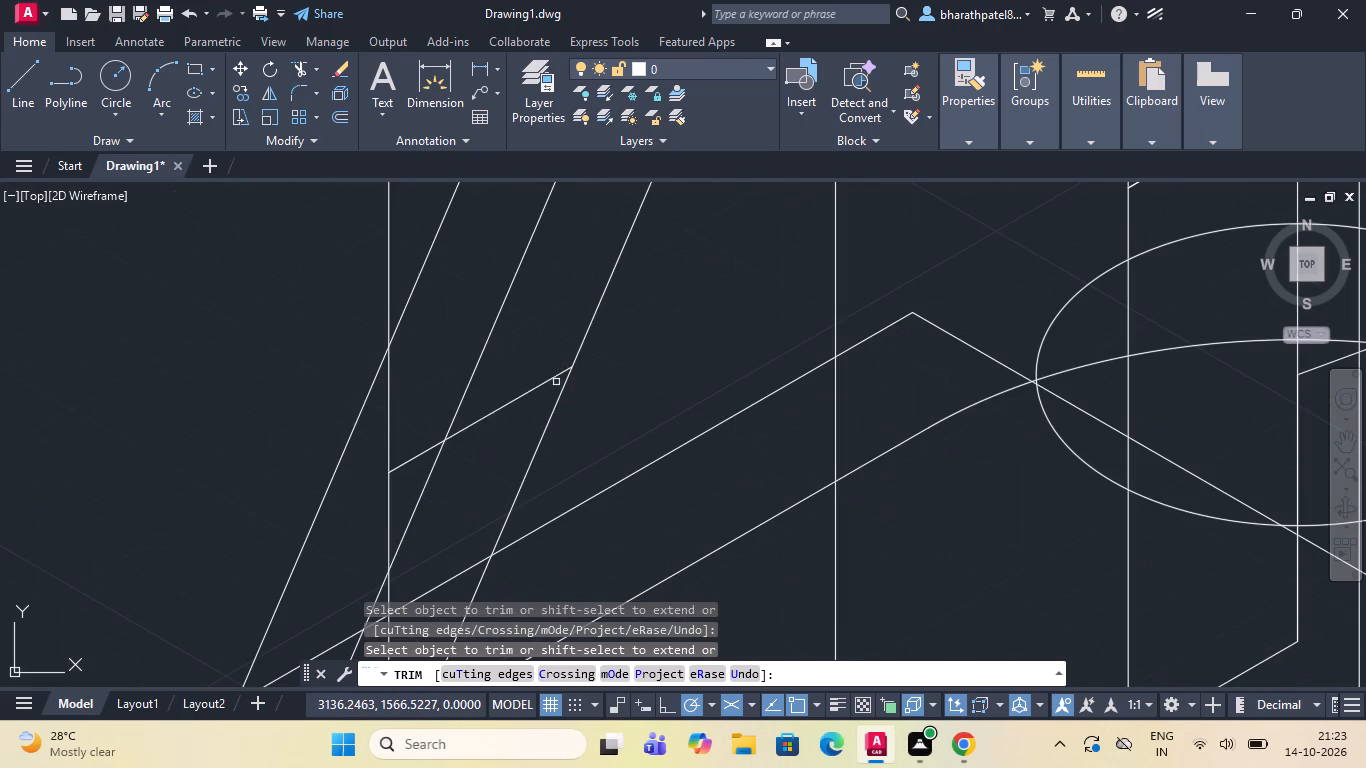
pyautogui.click(549, 381)
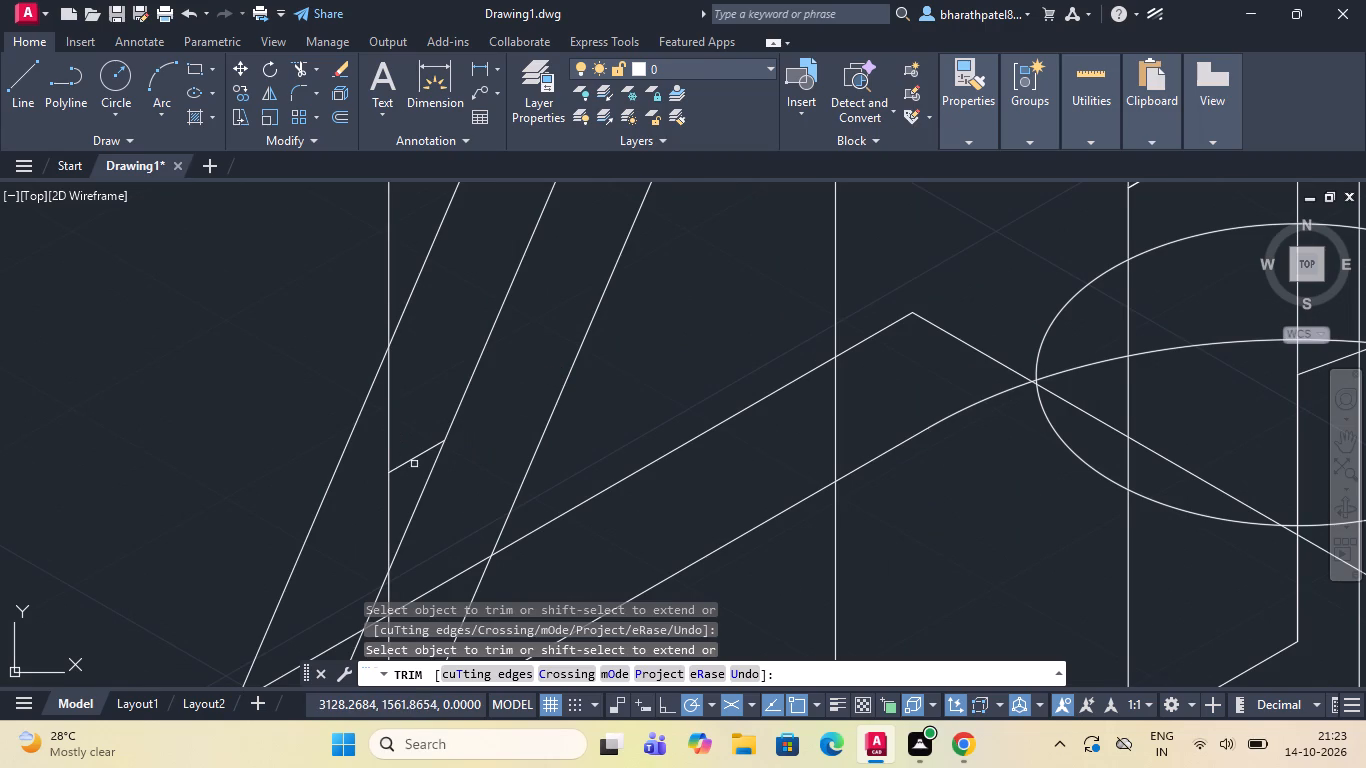
pyautogui.click(414, 457)
pyautogui.scroll(-4, 414, 456)
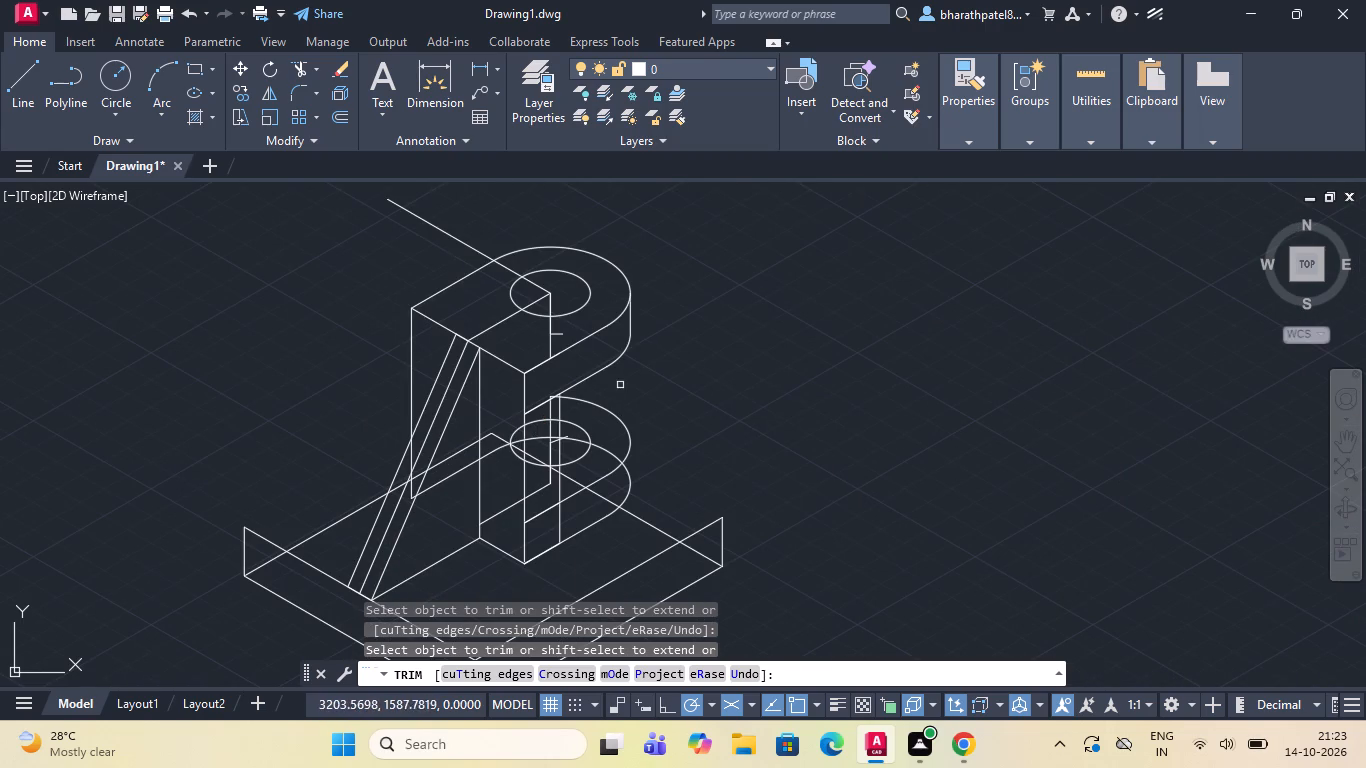
pyautogui.scroll(4, 554, 405)
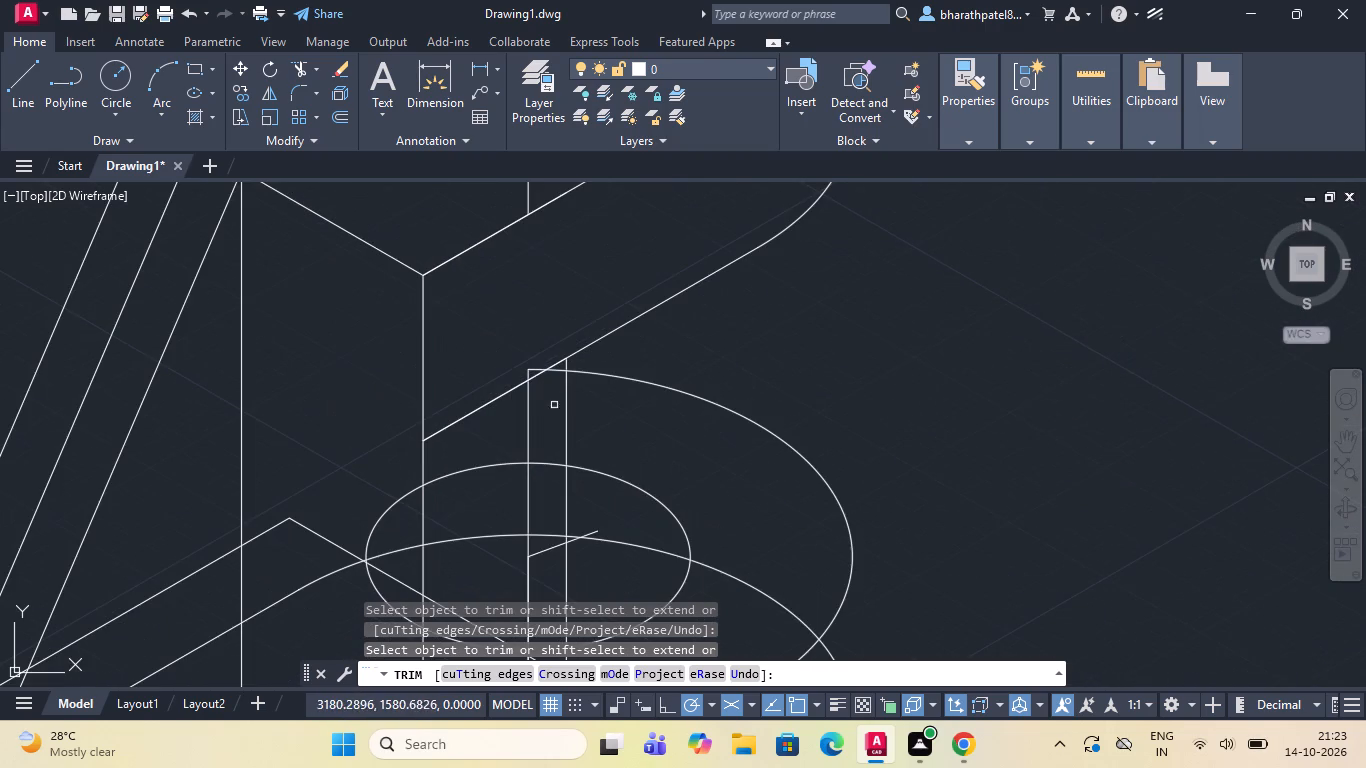
pyautogui.scroll(4, 541, 356)
pyautogui.click(475, 435)
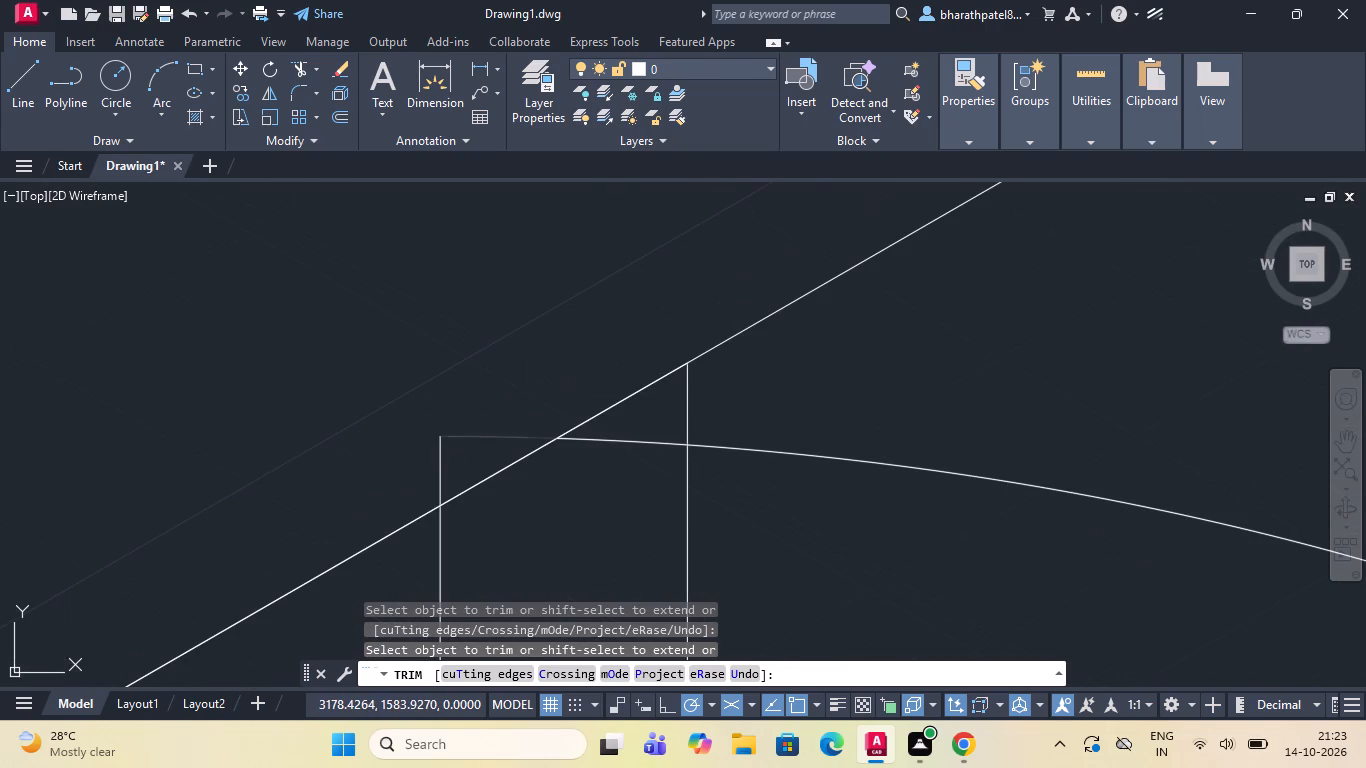
# Trim the lower boss's arc end and the vertical line end projecting beyond the upper boss's lower long edge.
pyautogui.click(448, 456)
pyautogui.click(411, 474)
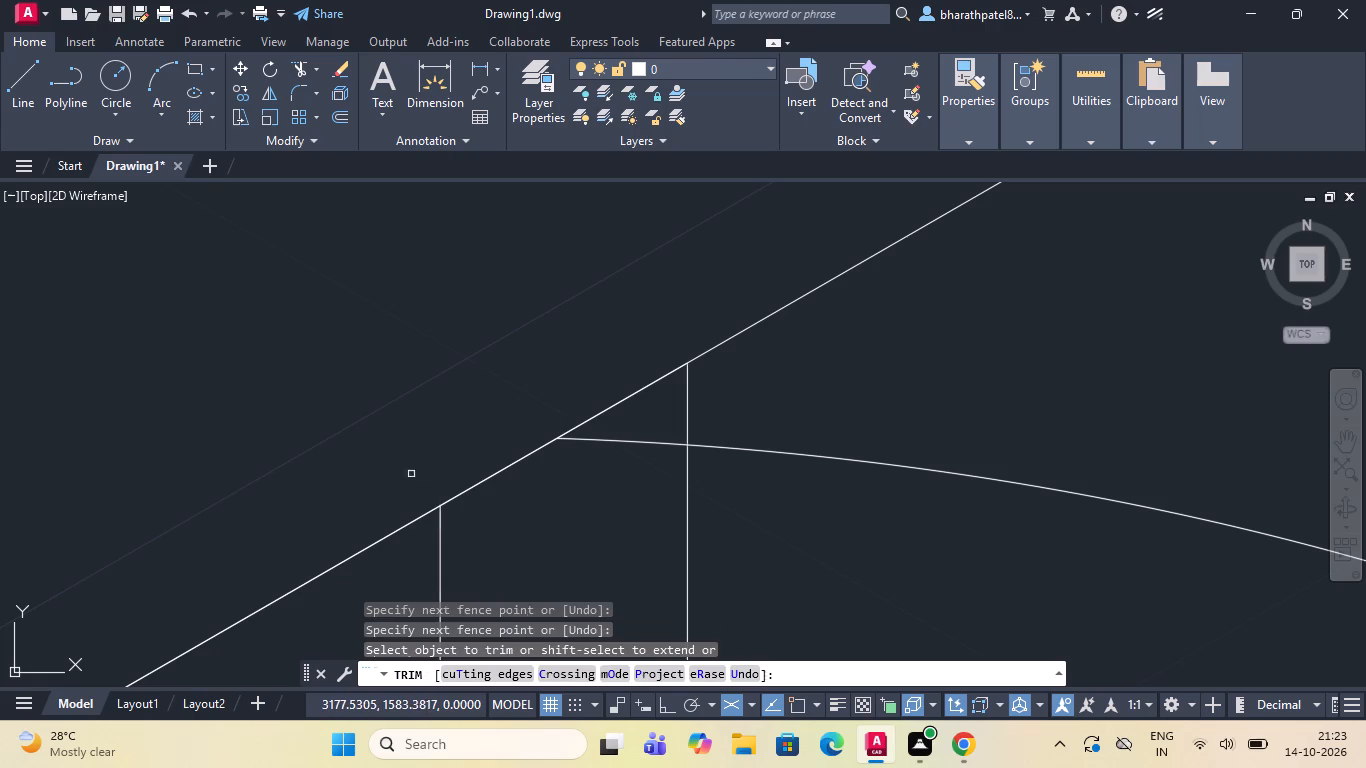
# Trim the hidden vertical line below the base's rear edge and the hidden long edge behind the lower boss and upright.
pyautogui.scroll(-6, 476, 390)
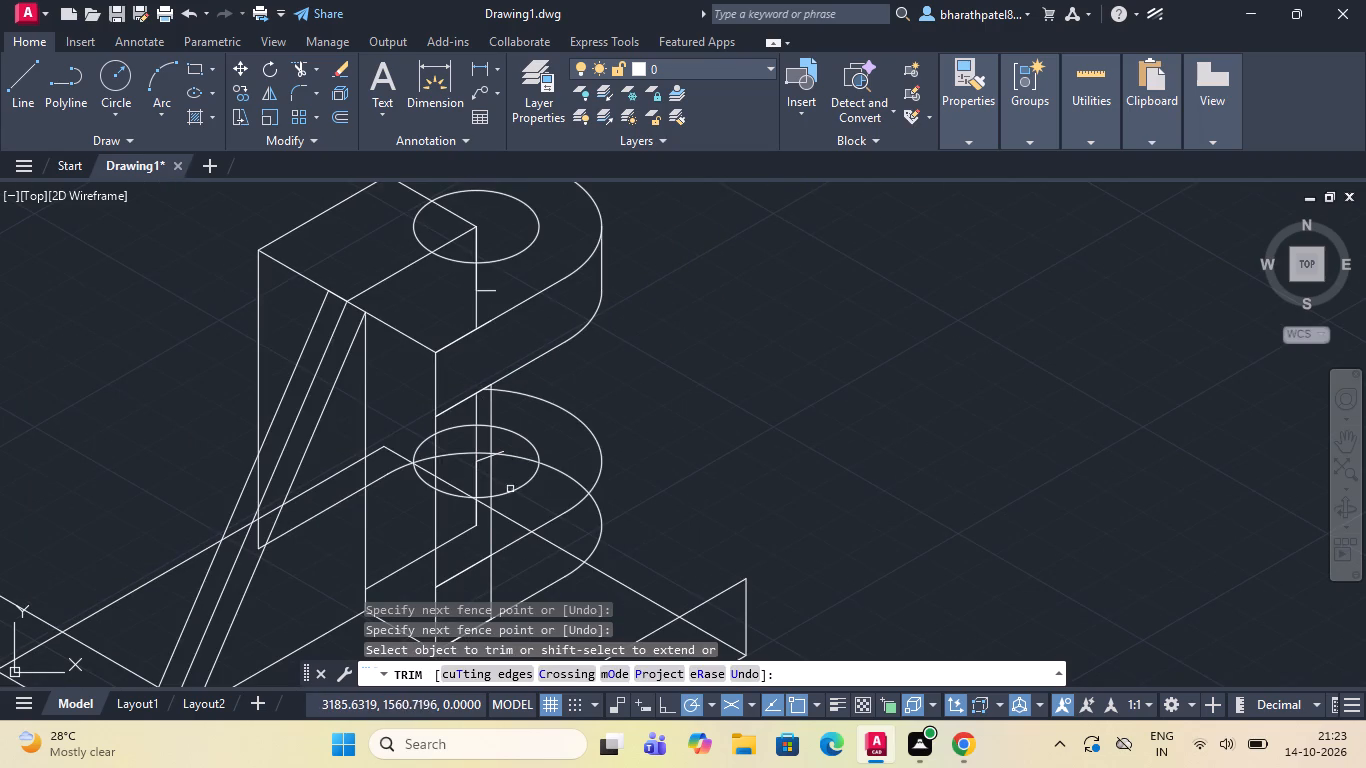
pyautogui.scroll(-1, 511, 452)
pyautogui.scroll(3, 440, 537)
pyautogui.scroll(-2, 444, 523)
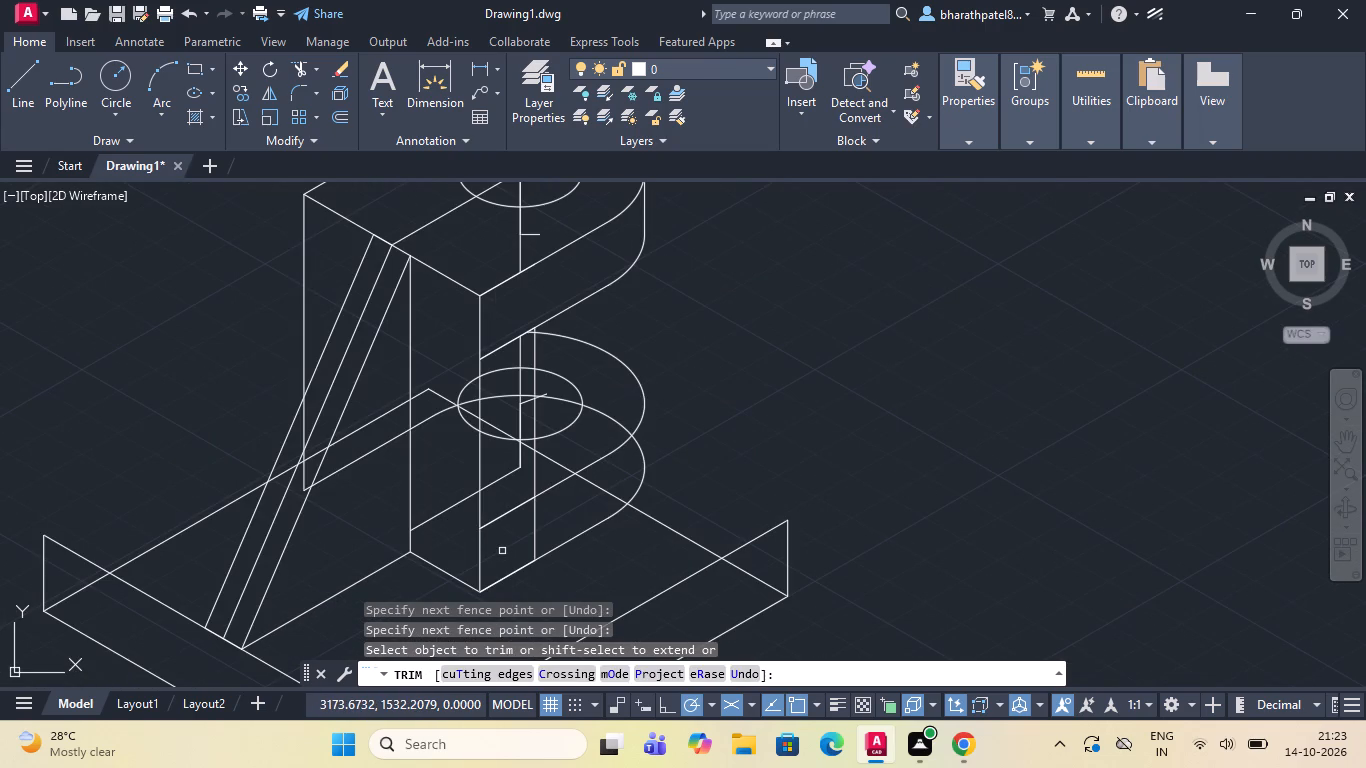
pyautogui.click(533, 537)
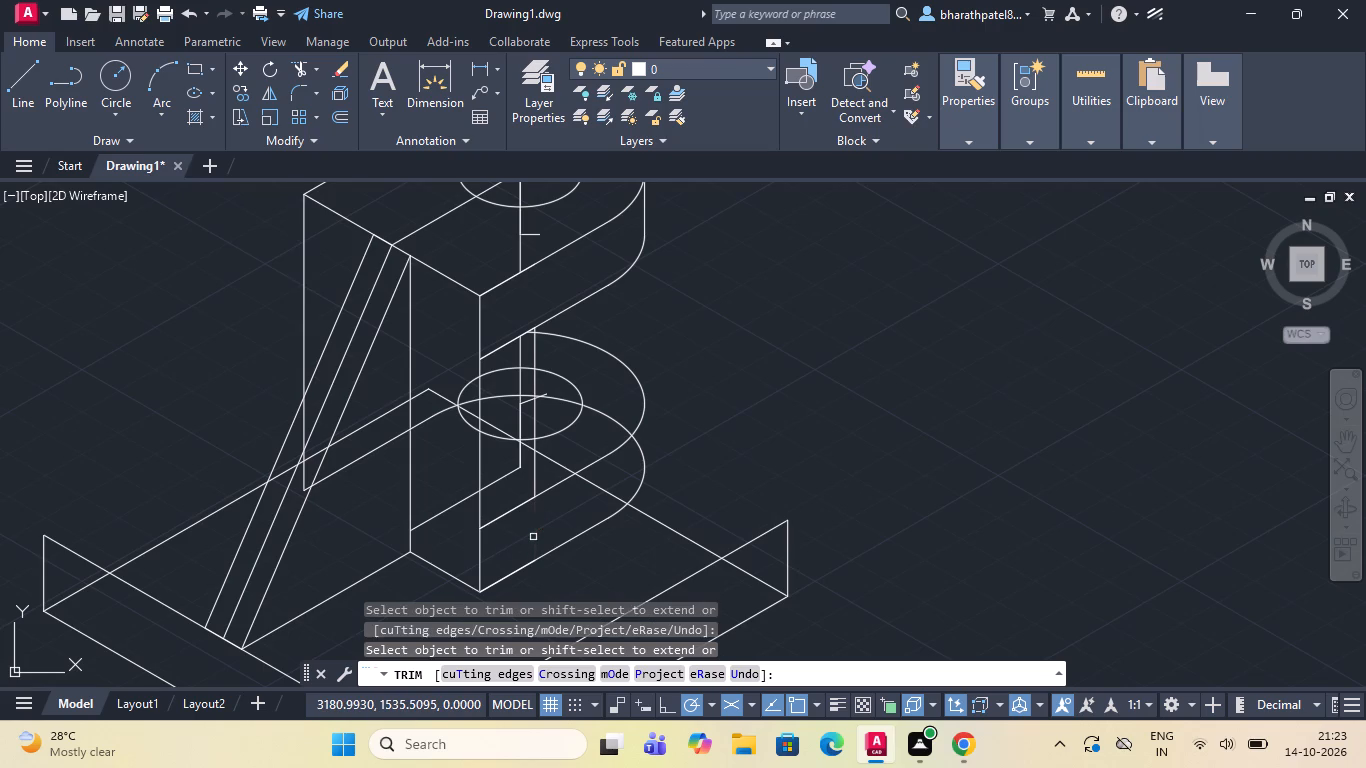
pyautogui.click(499, 482)
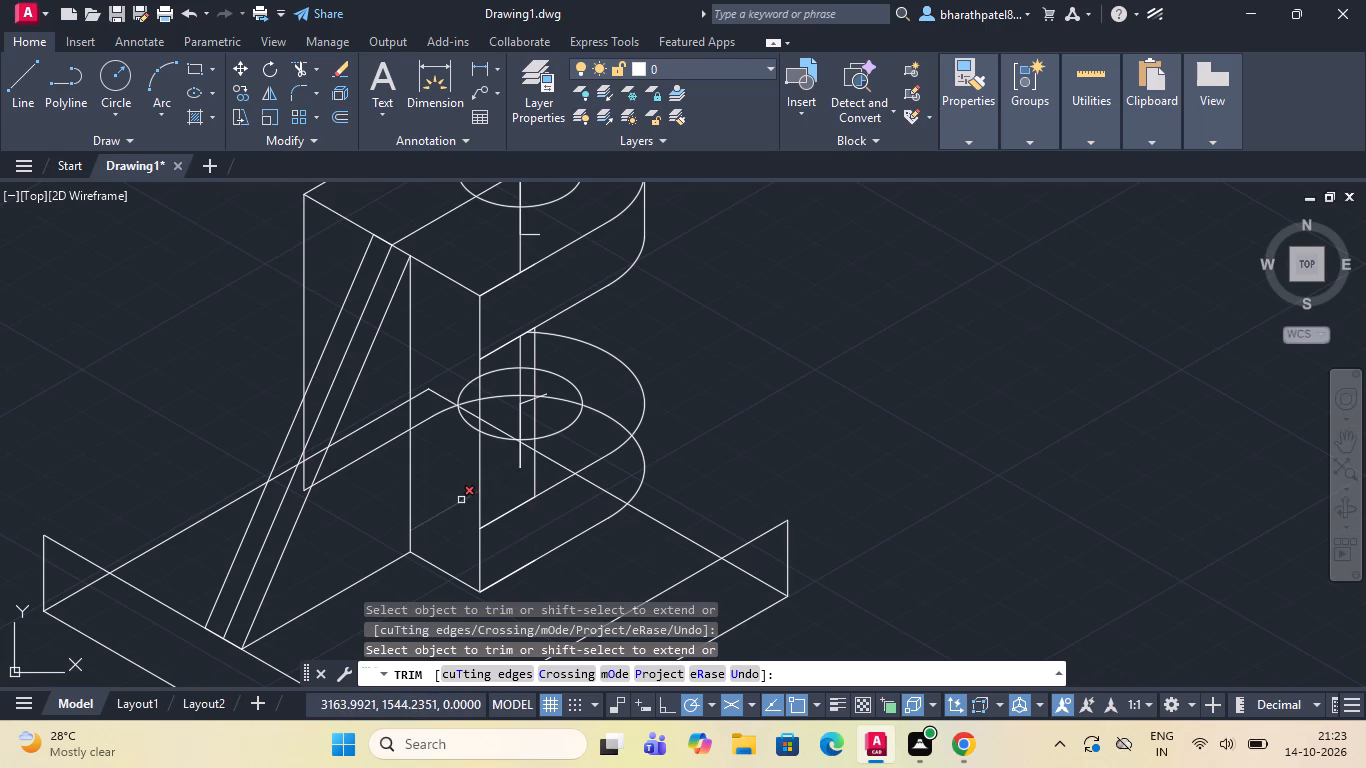
pyautogui.click(459, 501)
pyautogui.scroll(3, 532, 467)
pyautogui.click(543, 459)
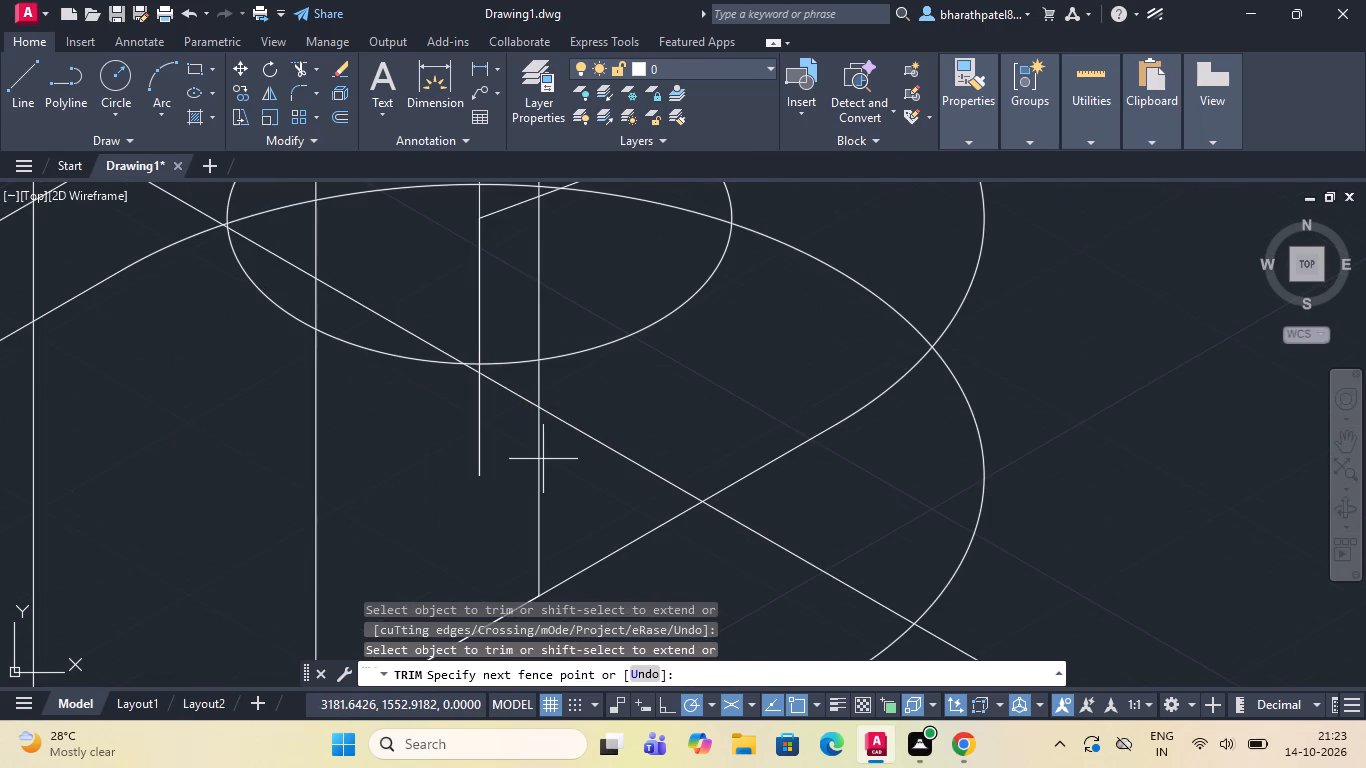
pyautogui.click(544, 458)
pyautogui.click(515, 467)
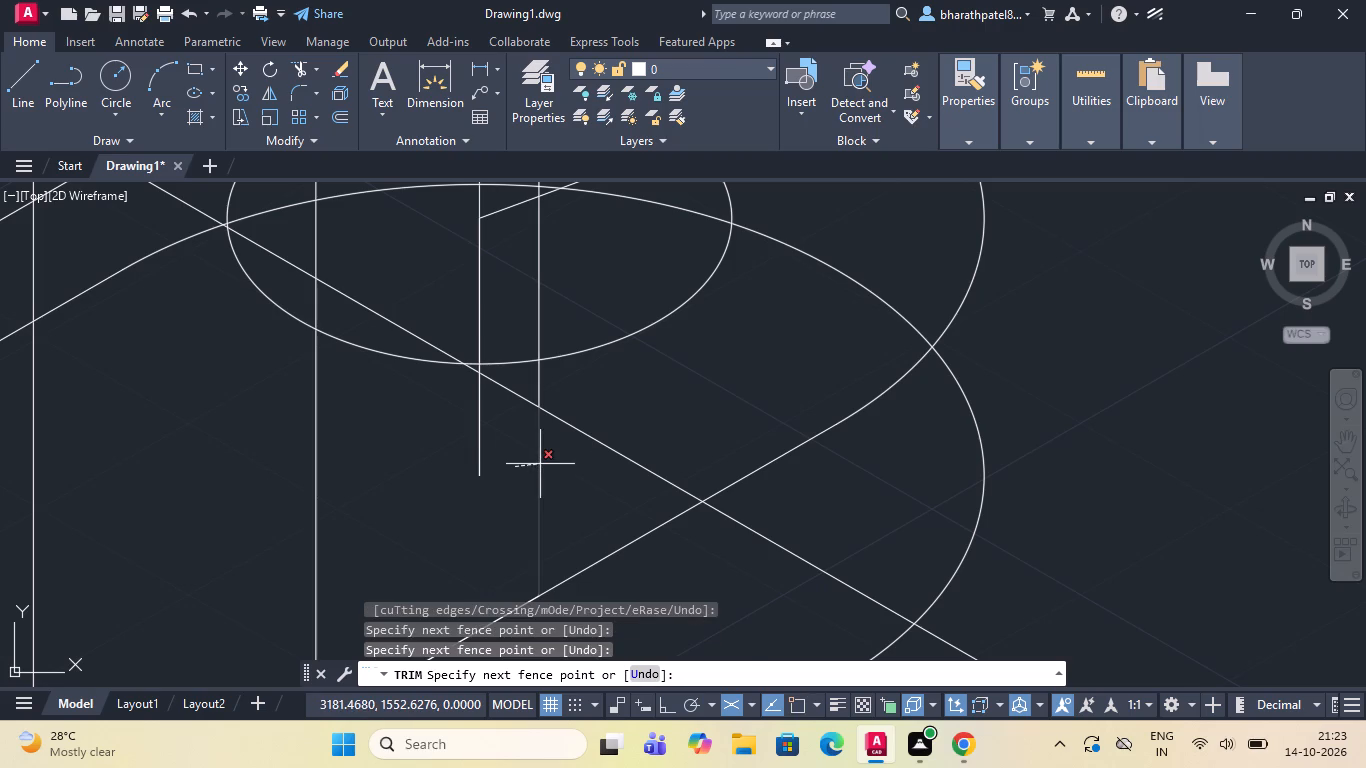
pyautogui.click(541, 464)
# Trim the lower outline's hidden arc where it crosses the lower boss's top face, from the outer edge into the hole.
pyautogui.scroll(-2, 542, 463)
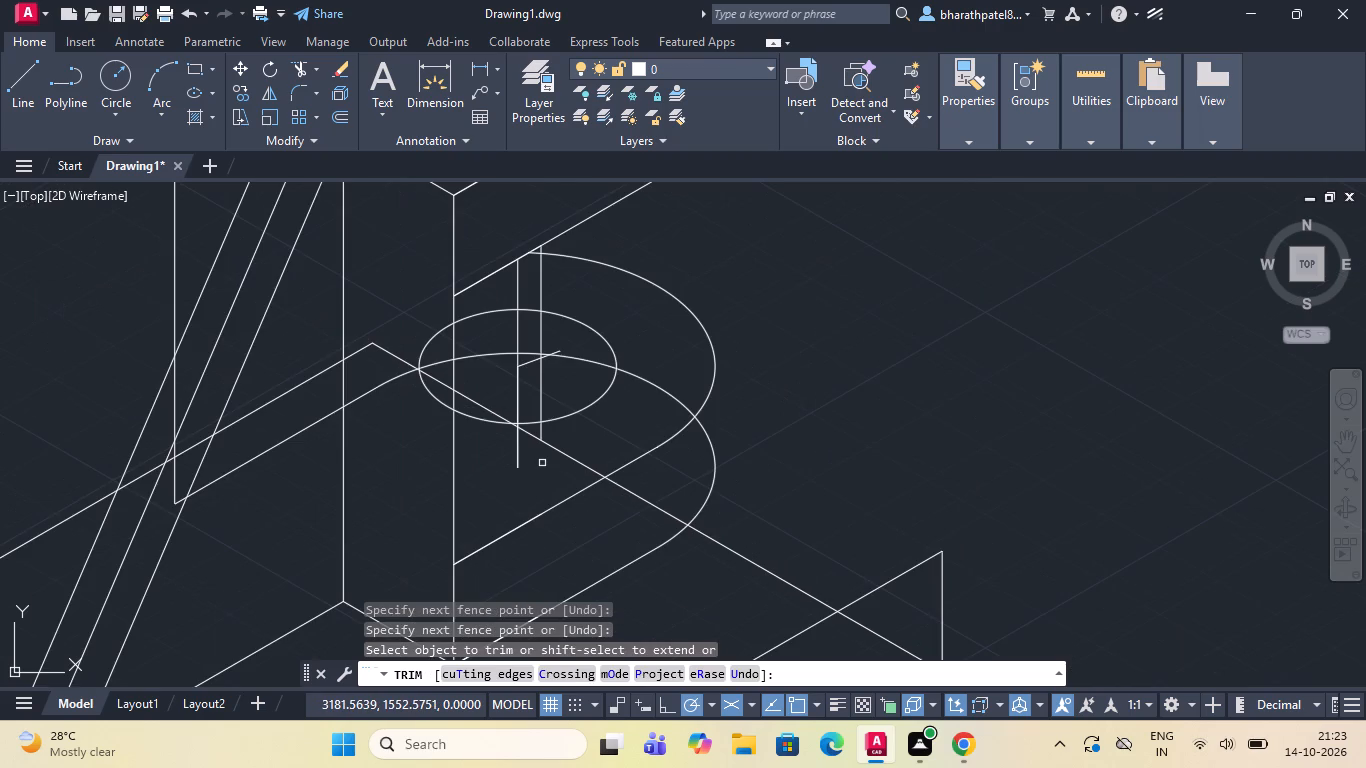
pyautogui.scroll(-2, 542, 464)
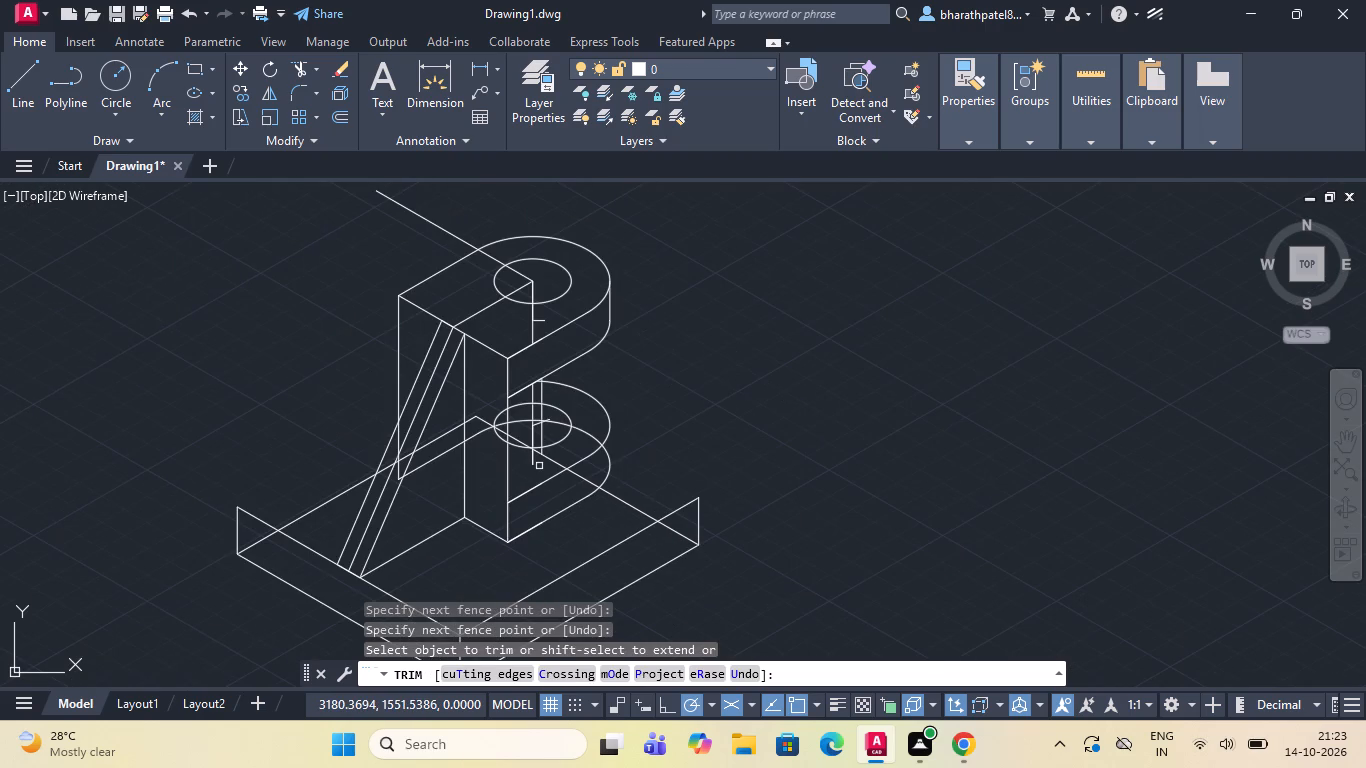
pyautogui.scroll(2, 539, 466)
pyautogui.scroll(-2, 539, 466)
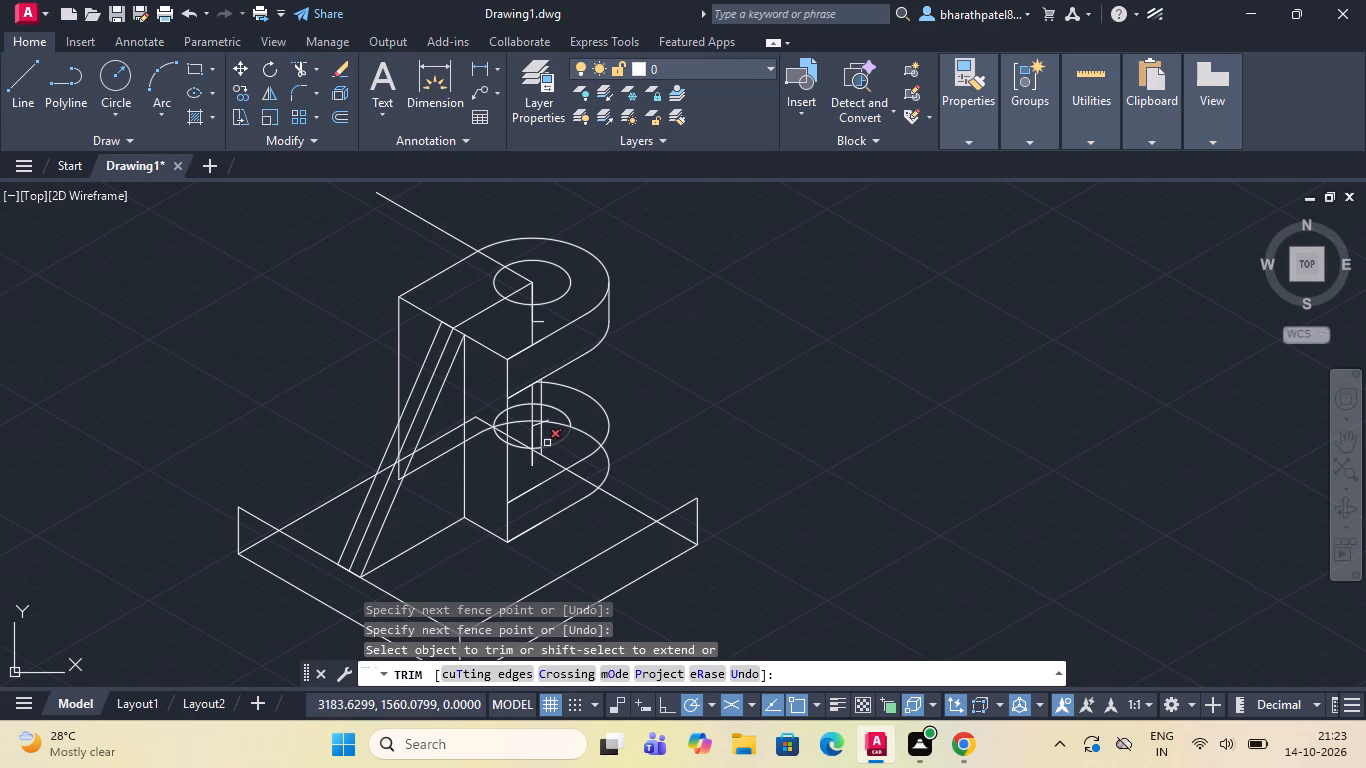
pyautogui.scroll(2, 571, 438)
pyautogui.click(629, 441)
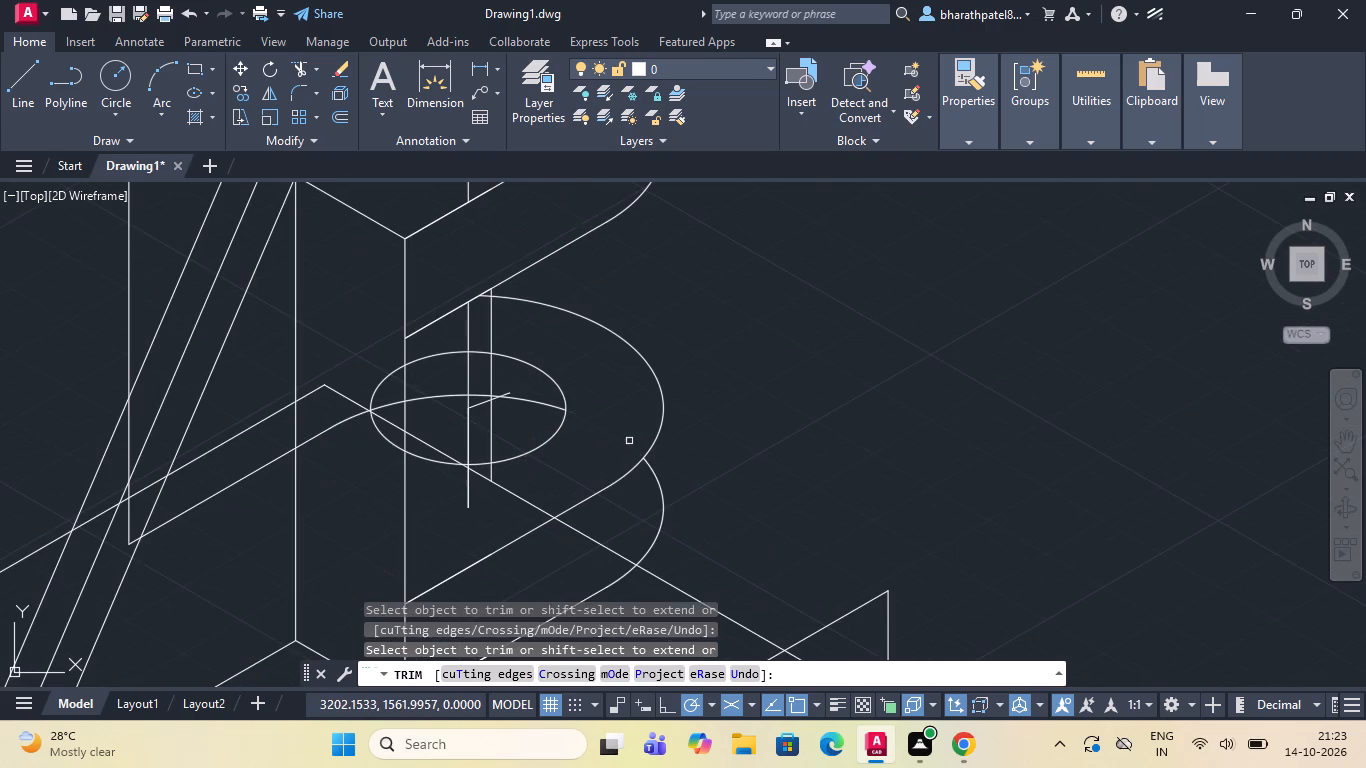
pyautogui.scroll(-2, 625, 441)
pyautogui.click(581, 422)
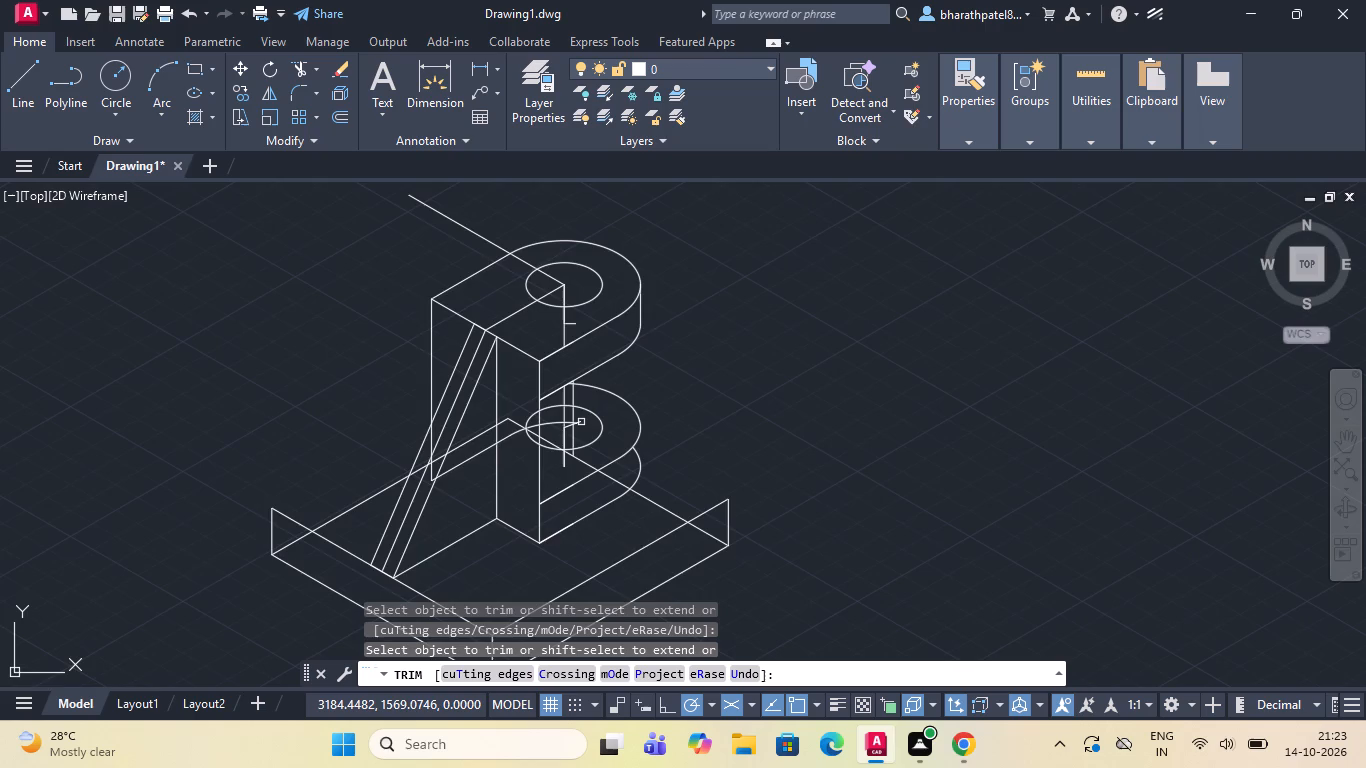
# Trim the arc, slanted line and vertical line pieces remaining inside the lower boss's hole.
pyautogui.scroll(3, 581, 422)
pyautogui.moveTo(481, 445); pyautogui.dragTo(575, 428)
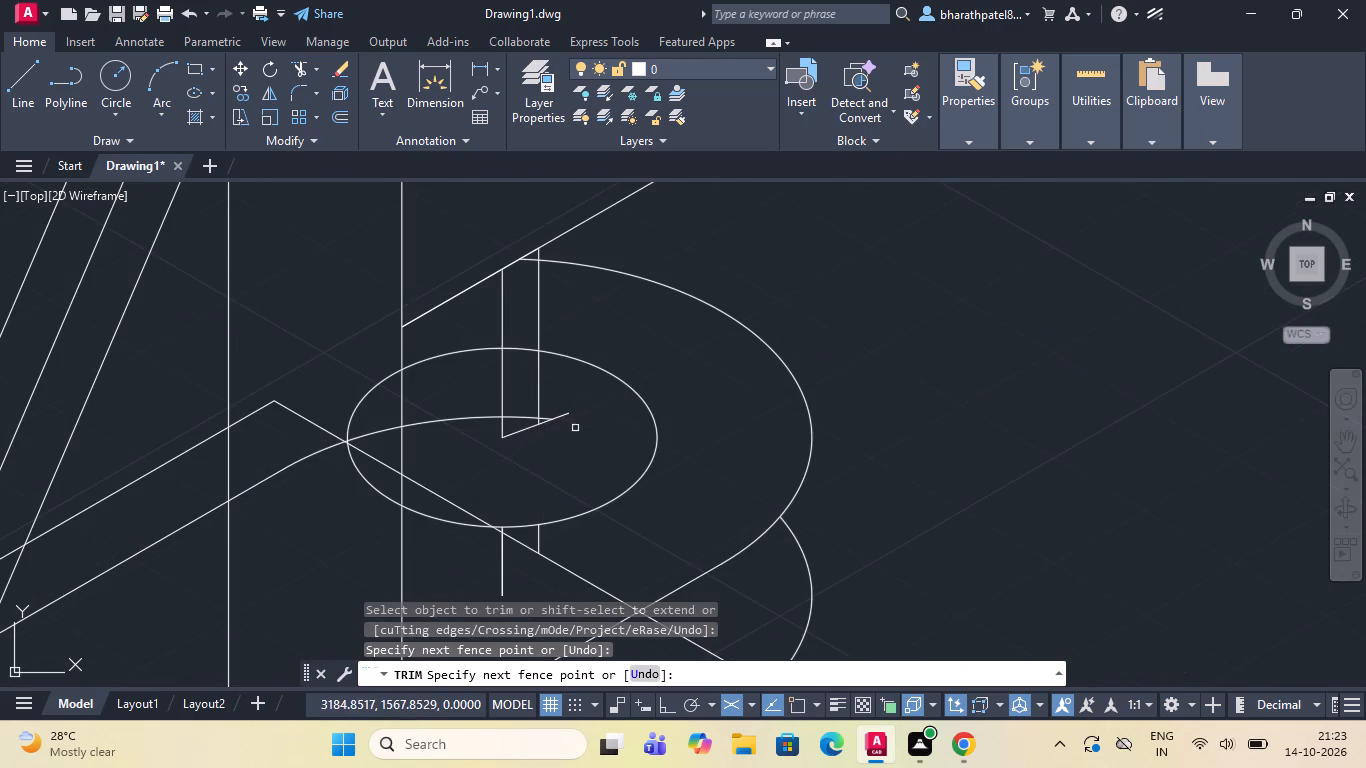
pyautogui.moveTo(482, 389); pyautogui.dragTo(565, 401)
pyautogui.moveTo(467, 383); pyautogui.dragTo(542, 439)
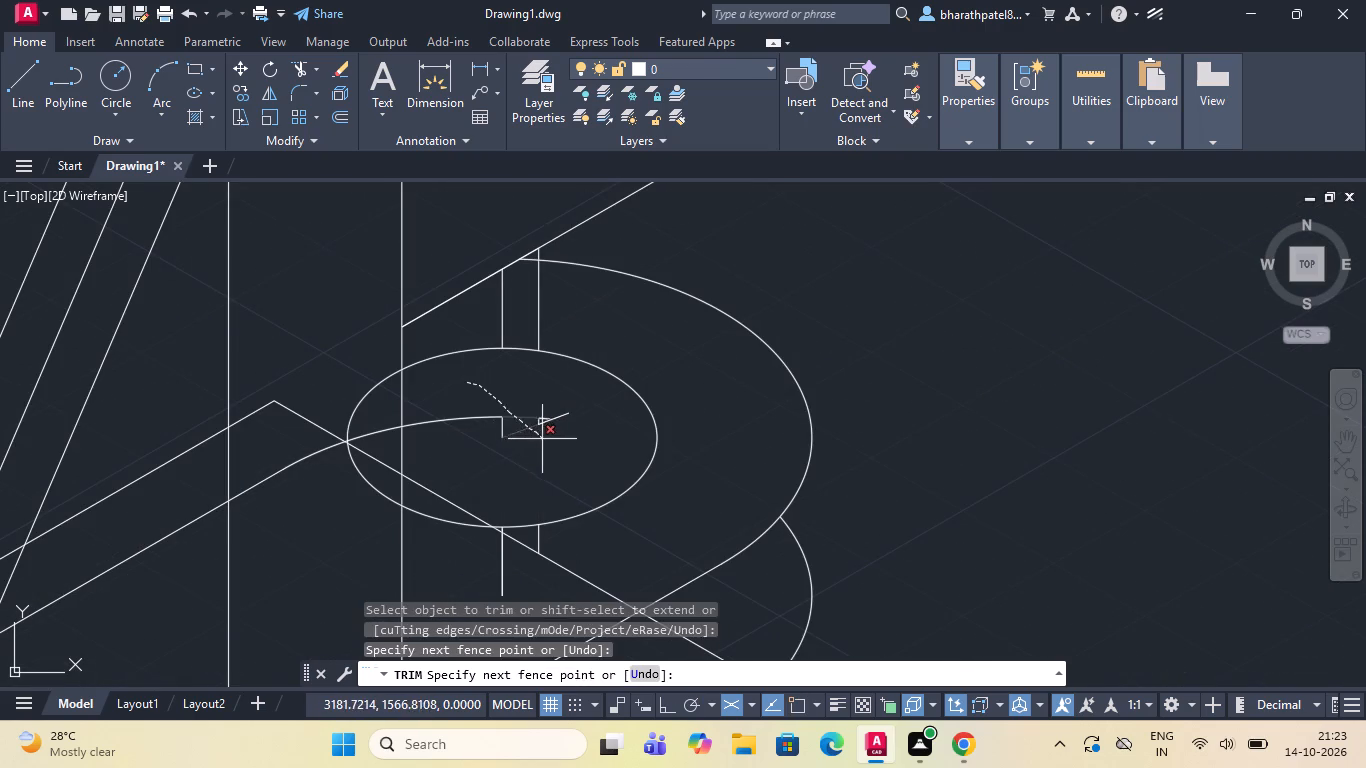
pyautogui.moveTo(542, 439); pyautogui.dragTo(539, 439)
pyautogui.moveTo(464, 397); pyautogui.dragTo(546, 413)
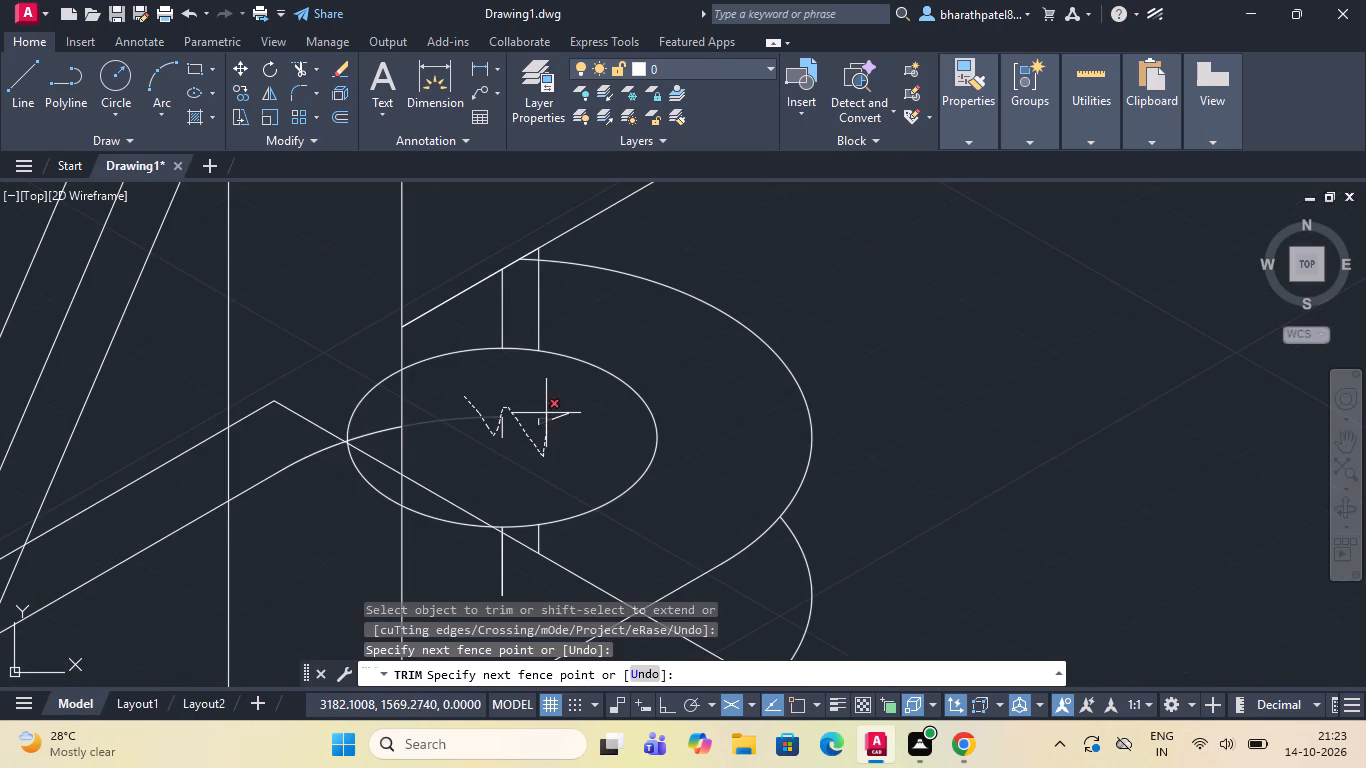
pyautogui.moveTo(546, 413); pyautogui.dragTo(554, 410)
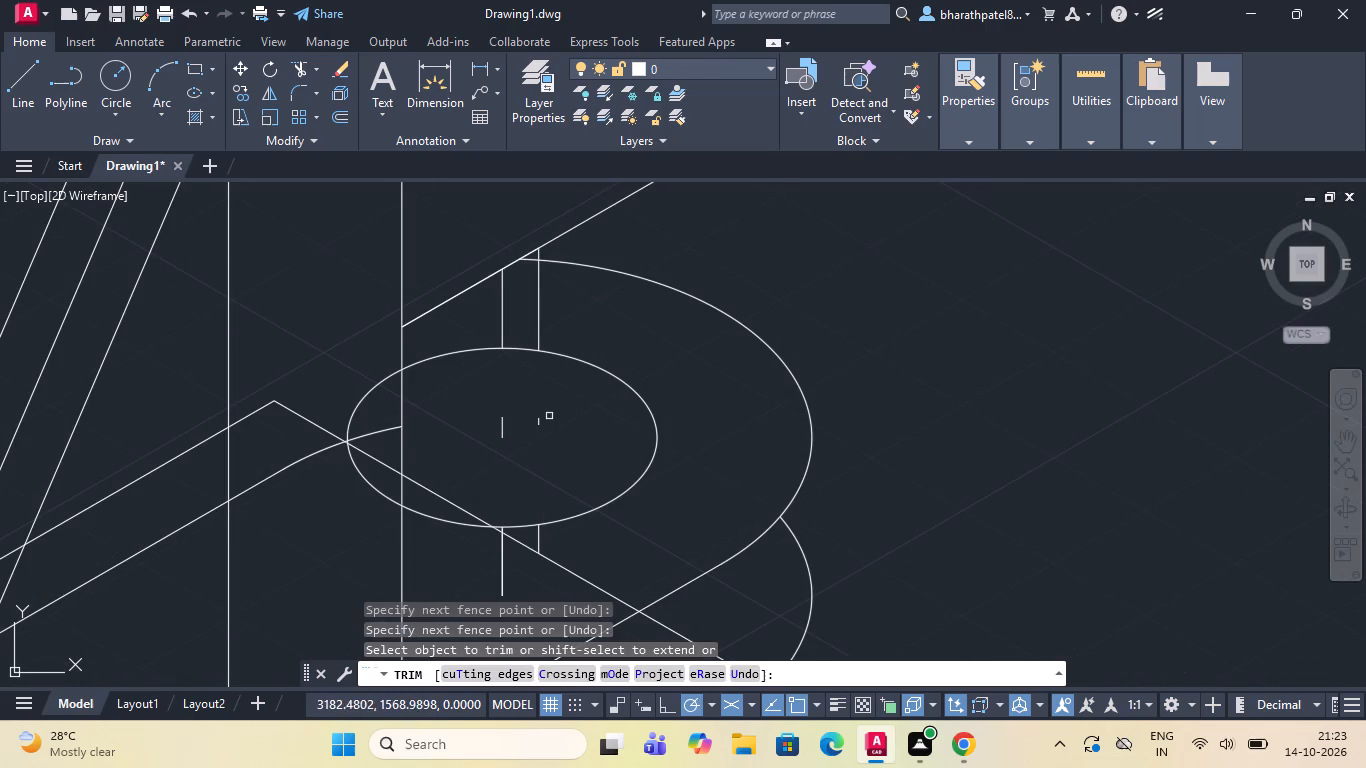
pyautogui.moveTo(545, 417); pyautogui.dragTo(488, 420)
pyautogui.moveTo(503, 421); pyautogui.dragTo(532, 423)
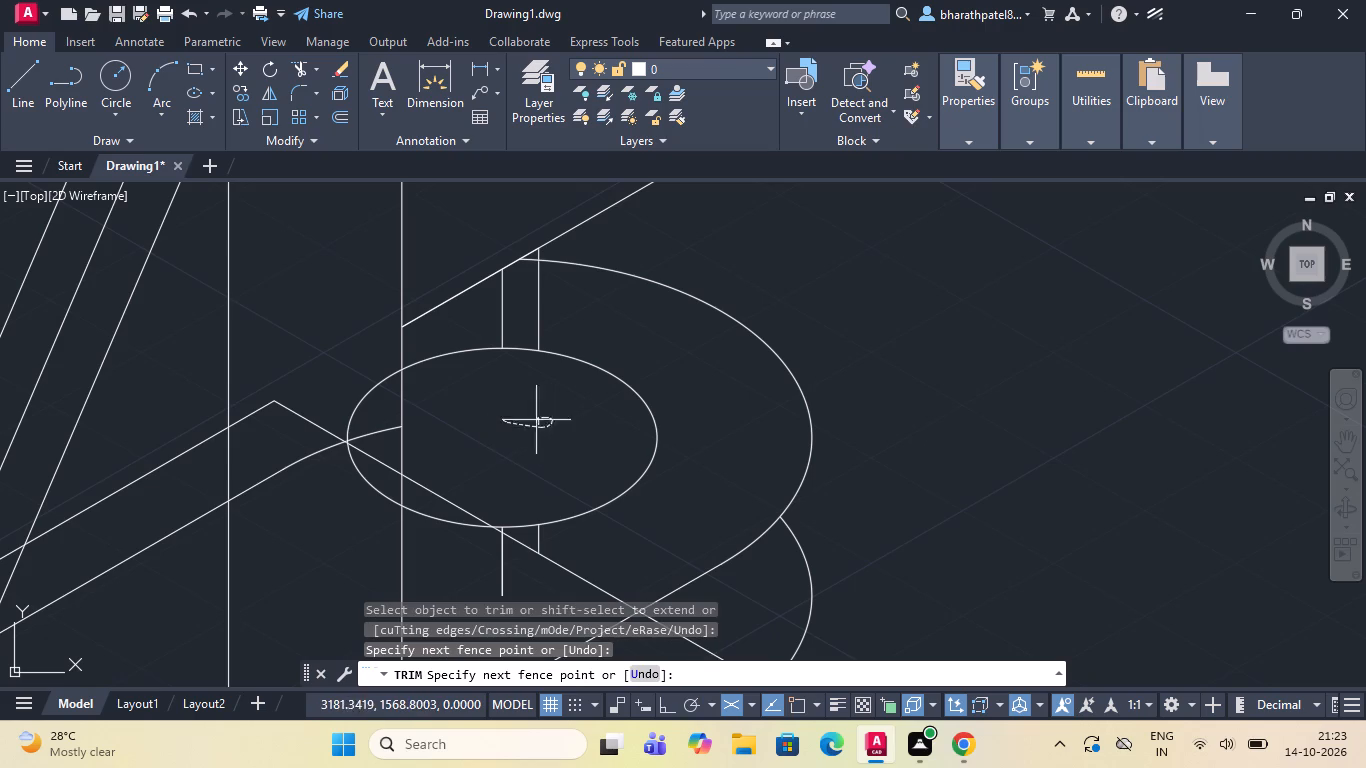
pyautogui.moveTo(532, 423); pyautogui.dragTo(540, 418)
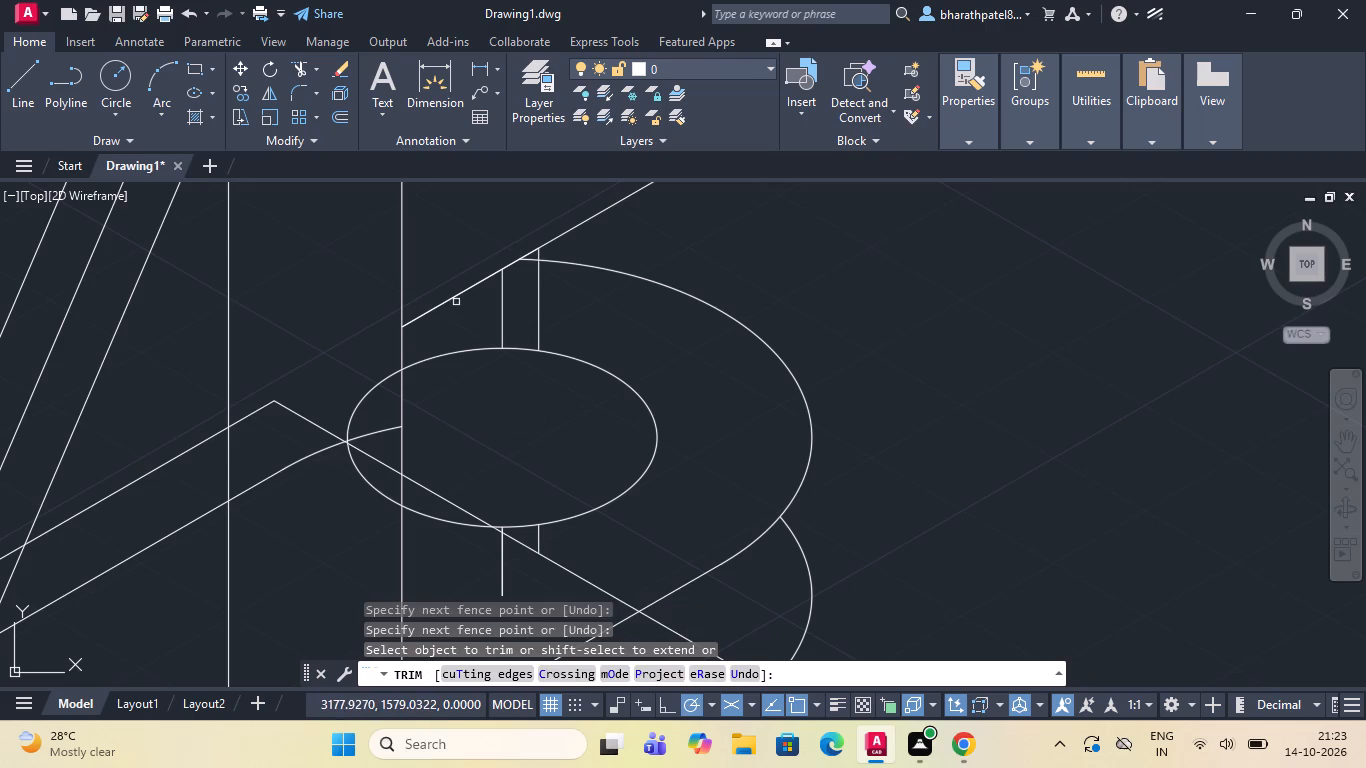
# Trim the vertical line pieces crossing the lower boss's top face above and below the hole.
pyautogui.moveTo(458, 302); pyautogui.dragTo(571, 313)
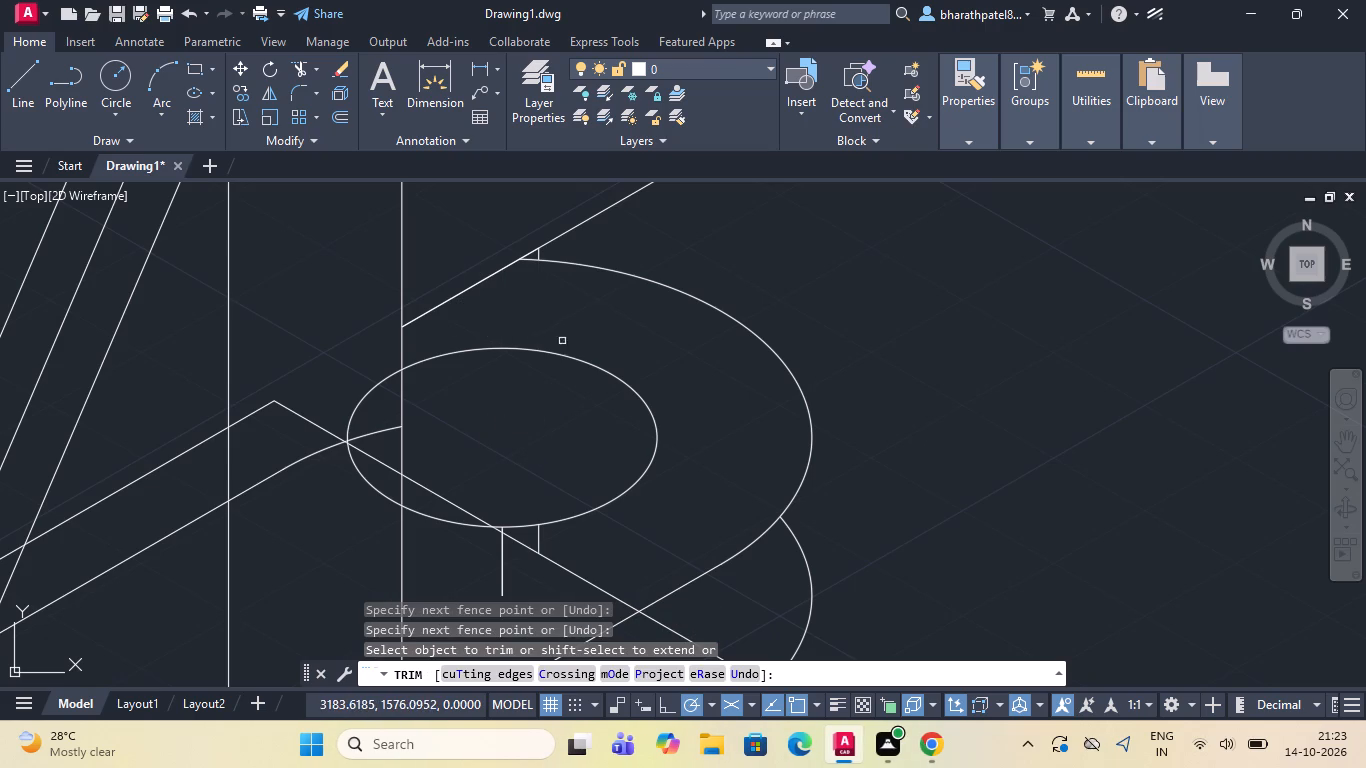
pyautogui.scroll(3, 502, 571)
pyautogui.moveTo(463, 526); pyautogui.dragTo(605, 537)
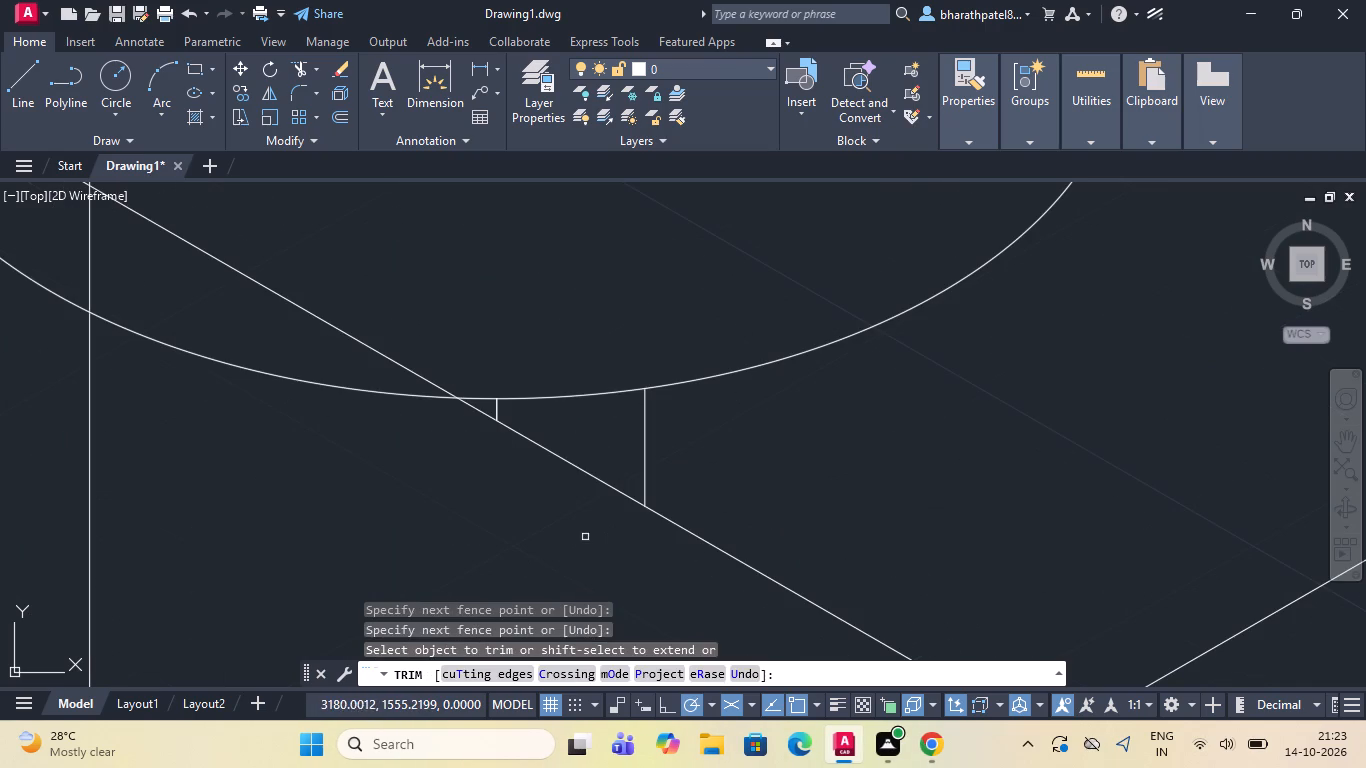
pyautogui.moveTo(608, 440); pyautogui.dragTo(723, 471)
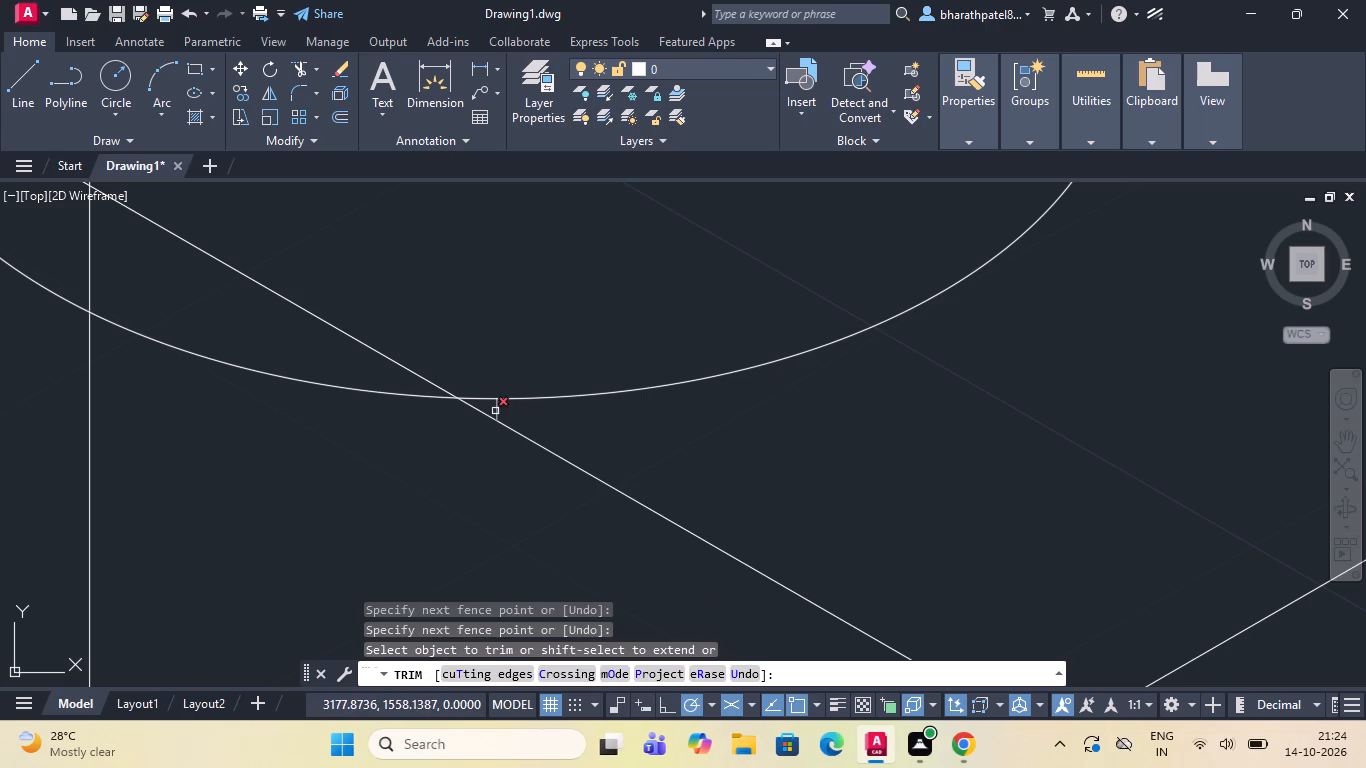
pyautogui.click(495, 408)
pyautogui.click(495, 408)
# Trim the hole arc, outline arc and base rear edges crossing the upright's face between its two vertical edges.
pyautogui.scroll(-3, 513, 443)
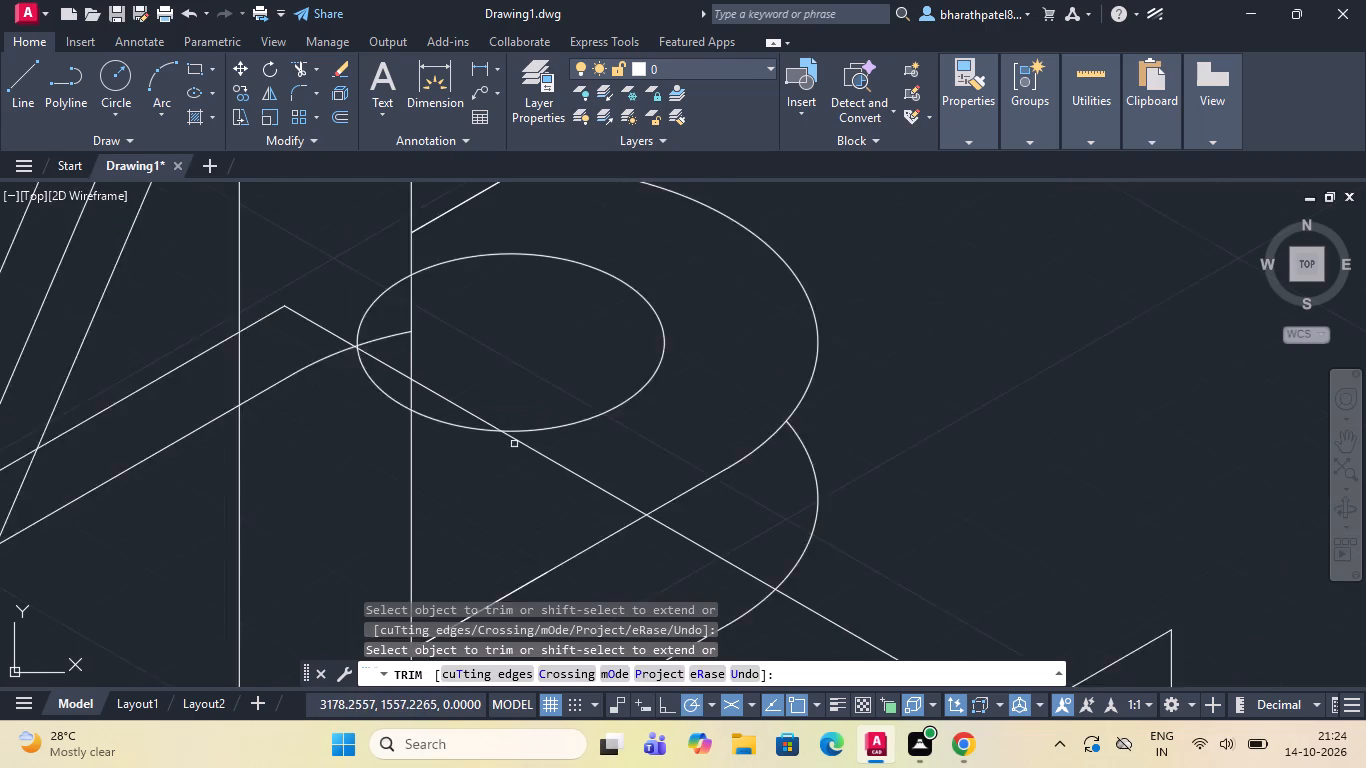
pyautogui.scroll(-1, 514, 444)
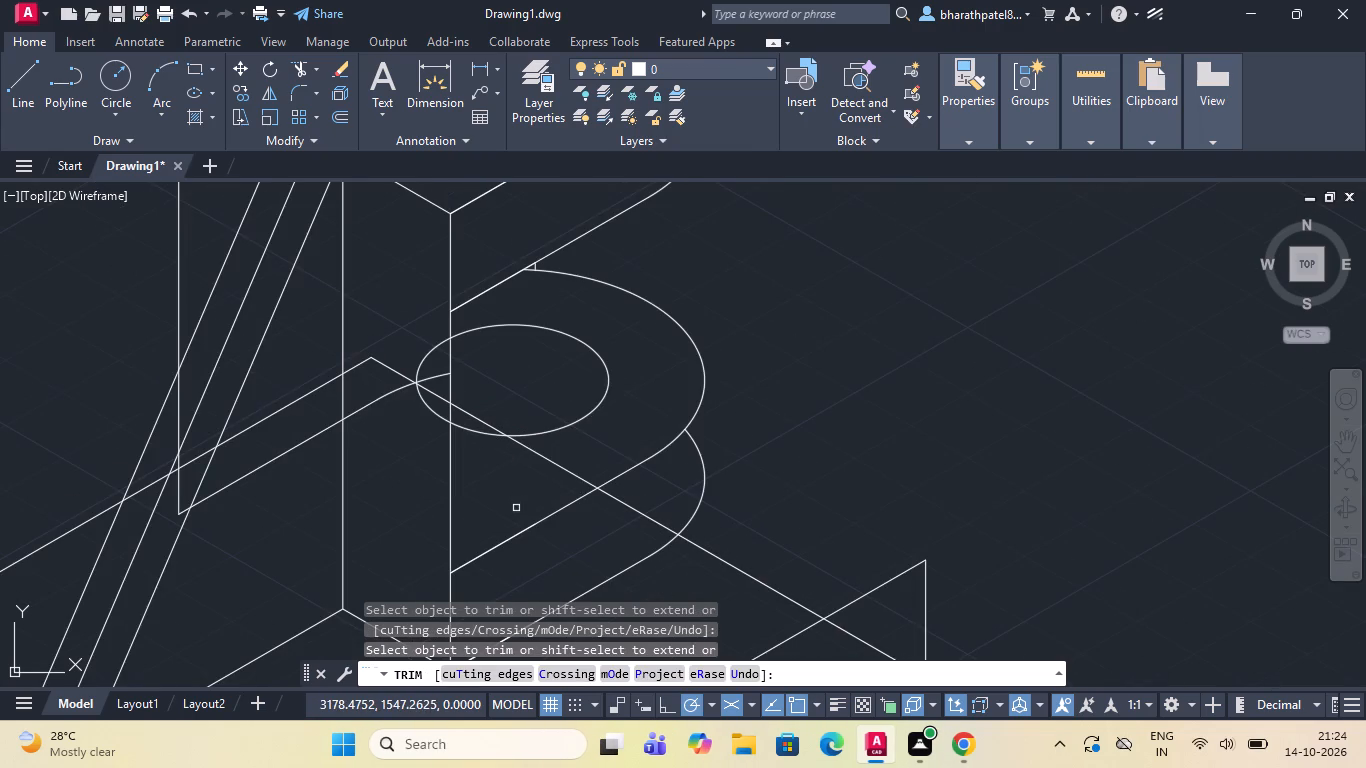
pyautogui.click(430, 410)
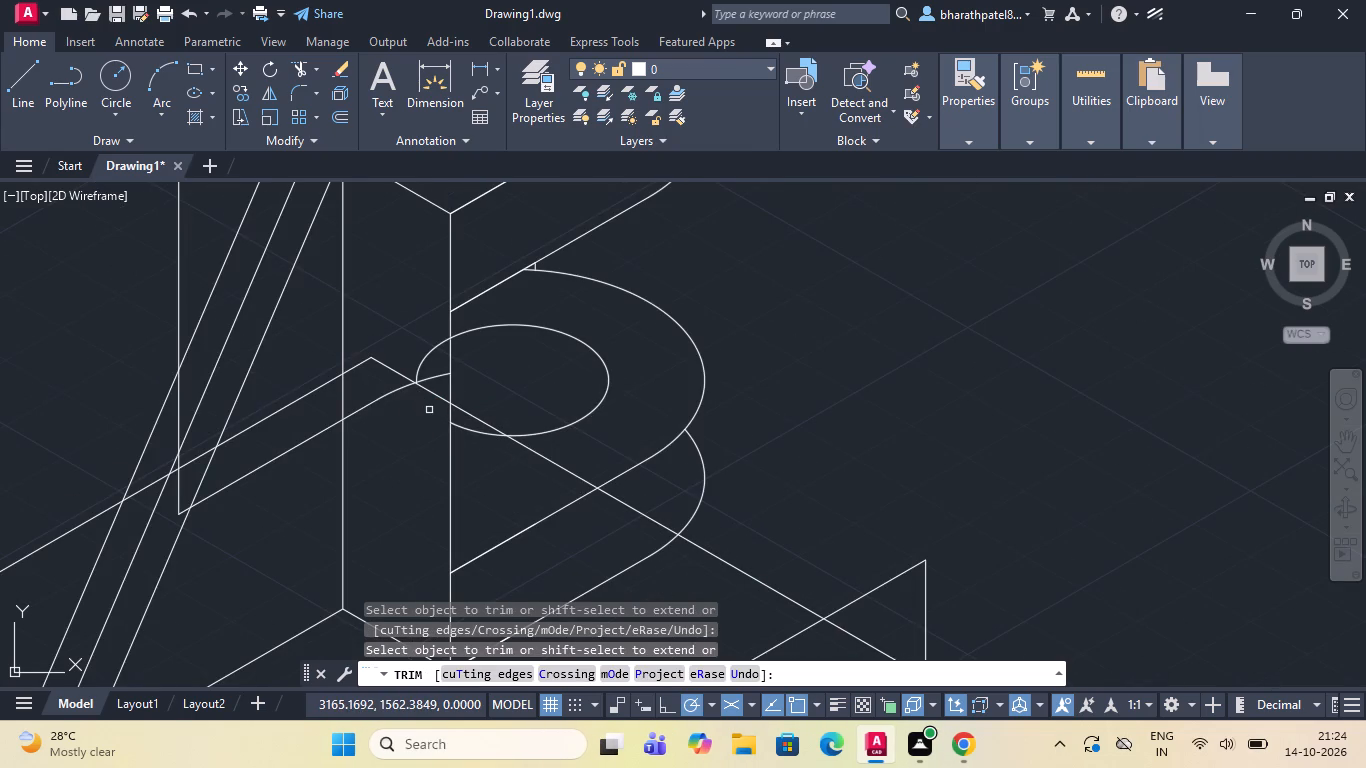
pyautogui.scroll(-2, 427, 410)
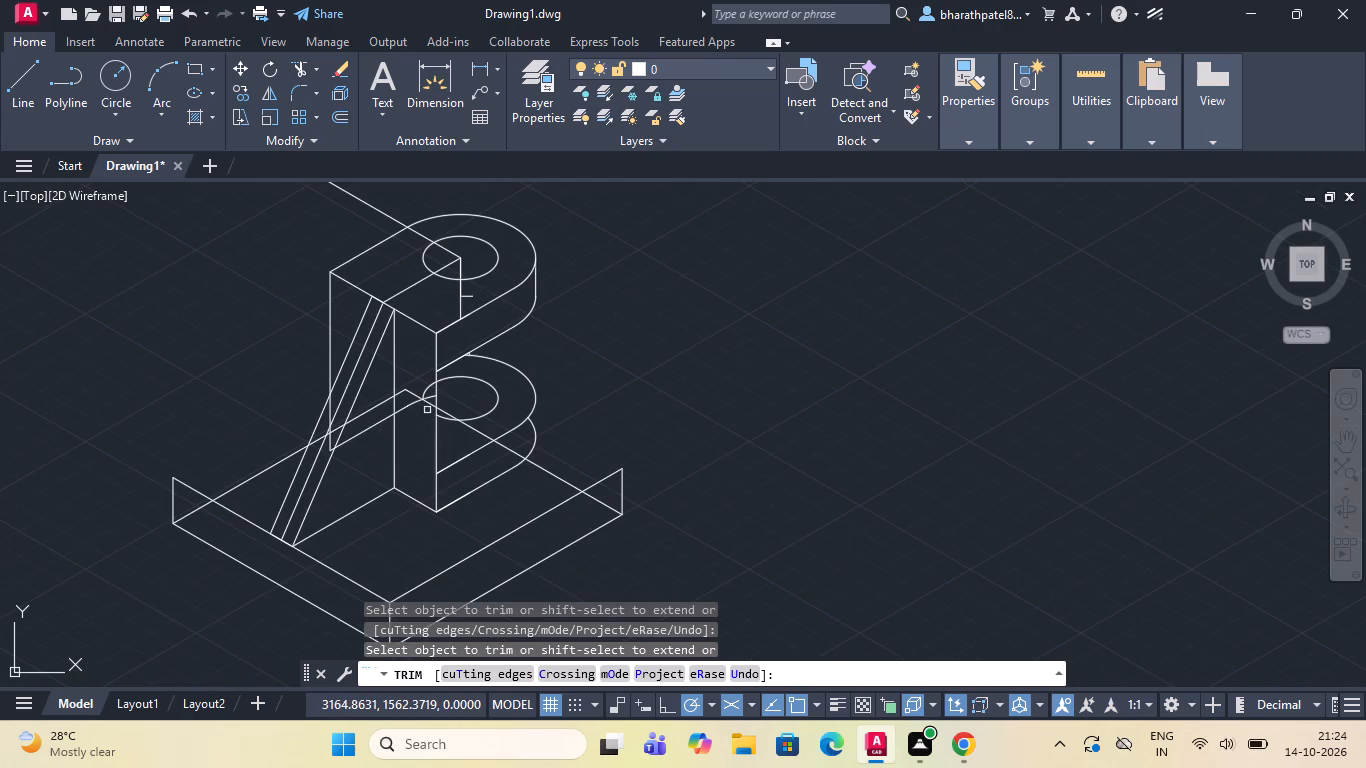
pyautogui.scroll(2, 421, 411)
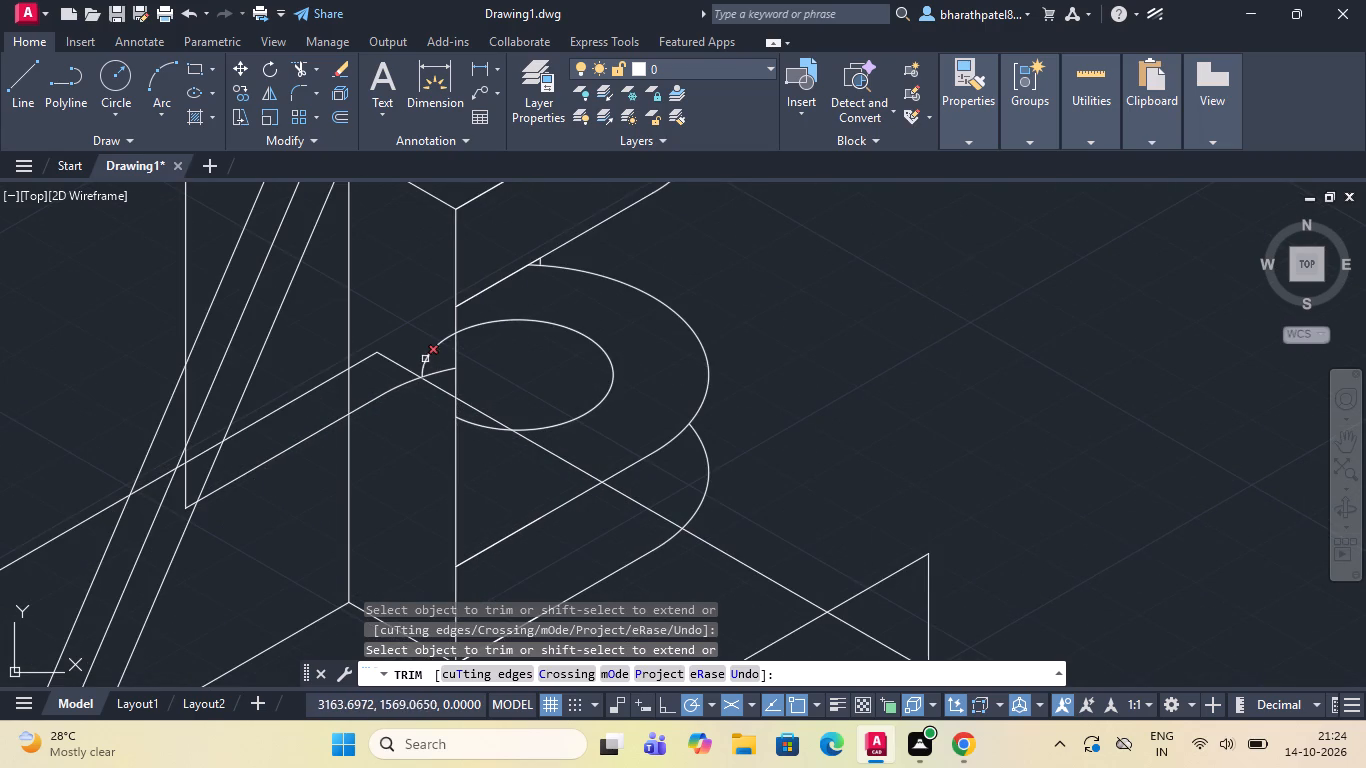
pyautogui.moveTo(427, 344); pyautogui.dragTo(384, 339)
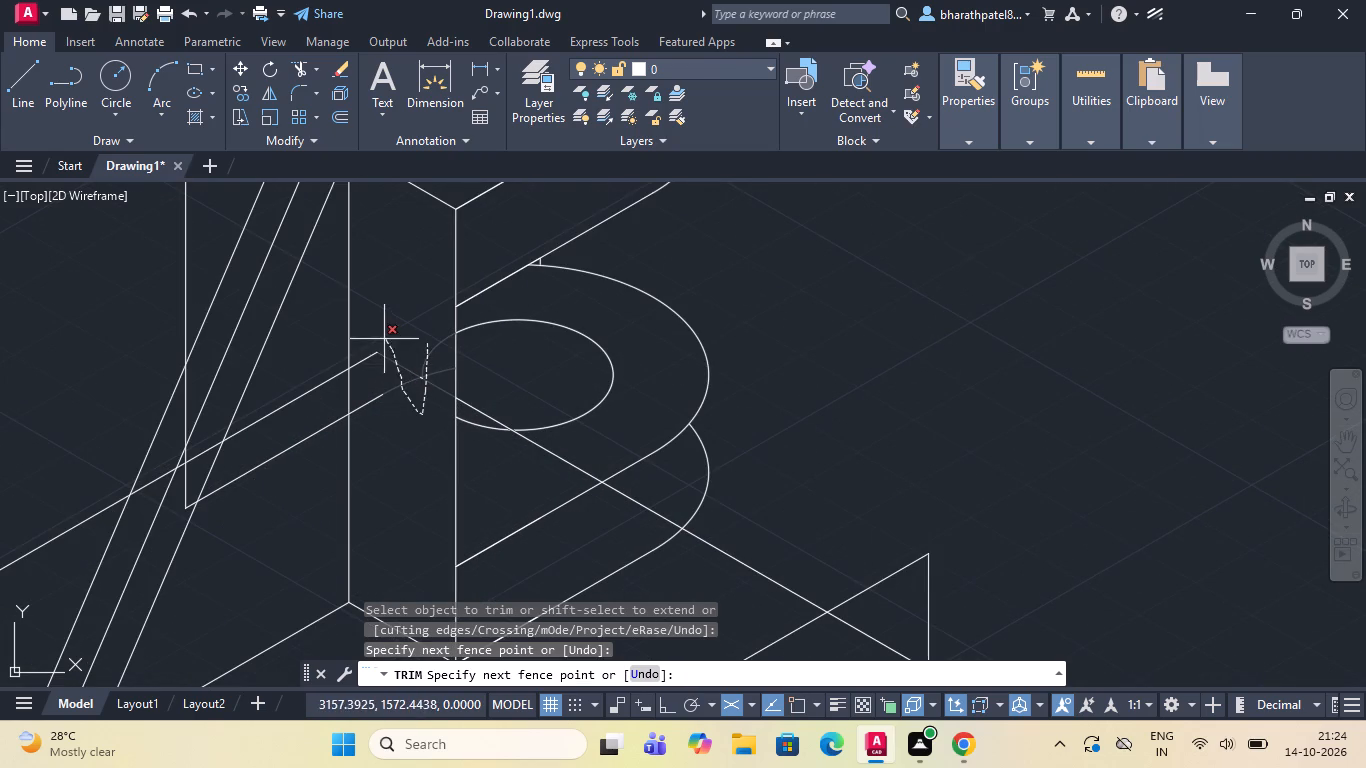
pyautogui.moveTo(384, 339); pyautogui.dragTo(372, 417)
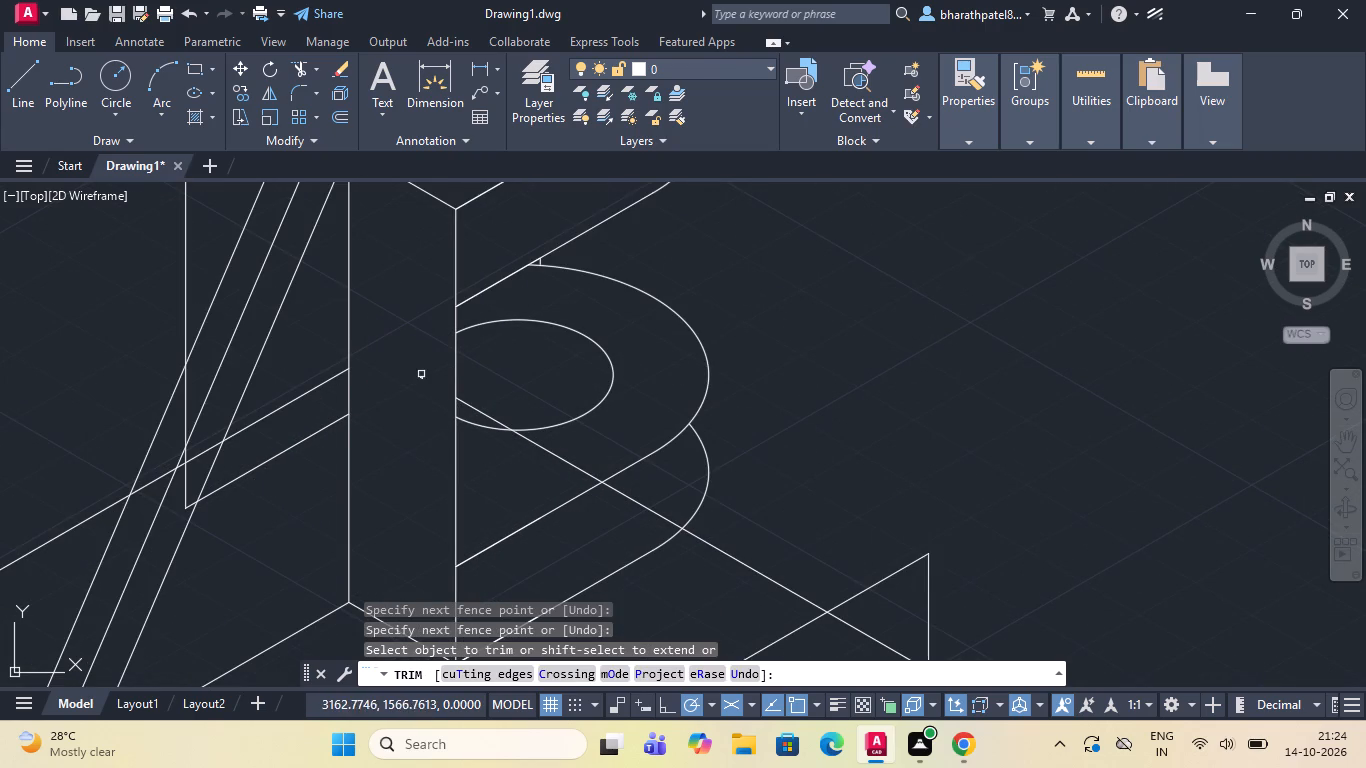
pyautogui.click(423, 378)
pyautogui.doubleClick(423, 378)
pyautogui.click(420, 383)
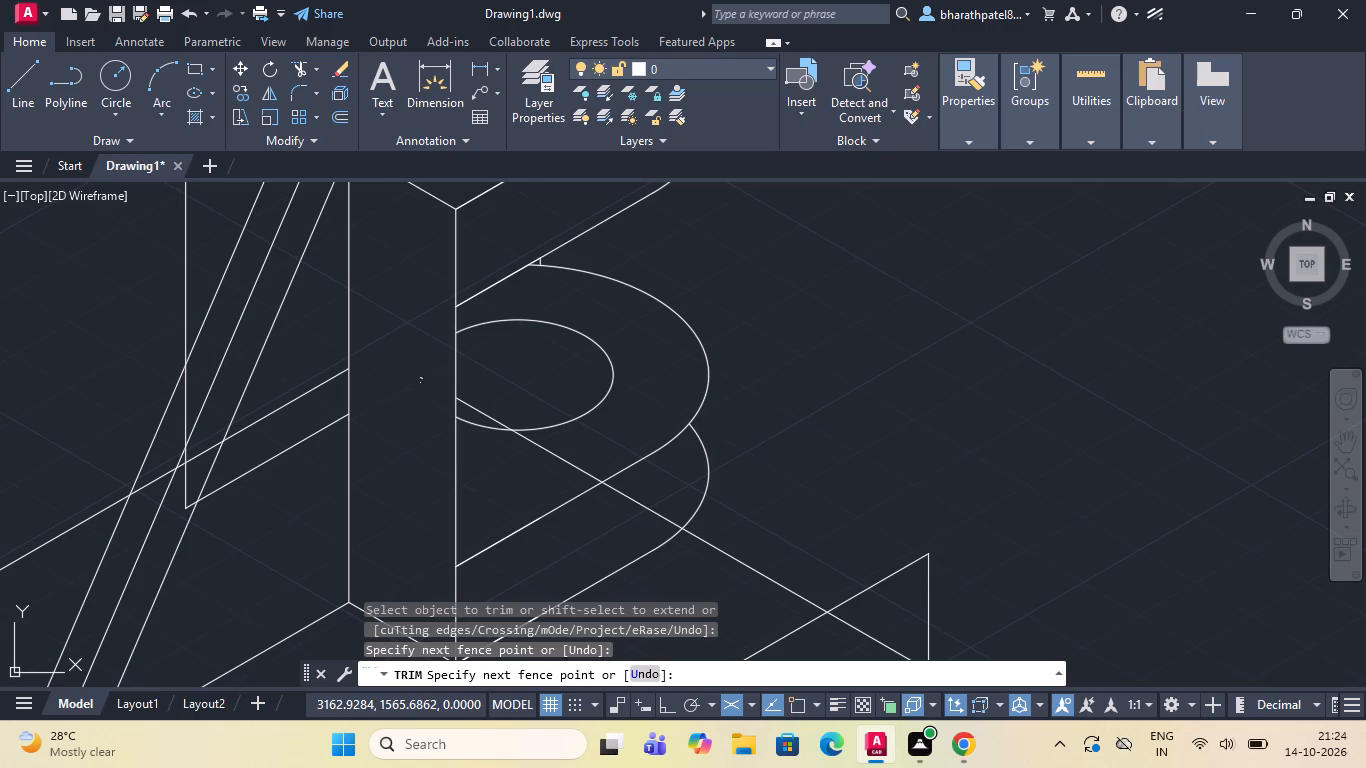
pyautogui.scroll(4, 420, 383)
pyautogui.click(429, 325)
pyautogui.scroll(-3, 429, 329)
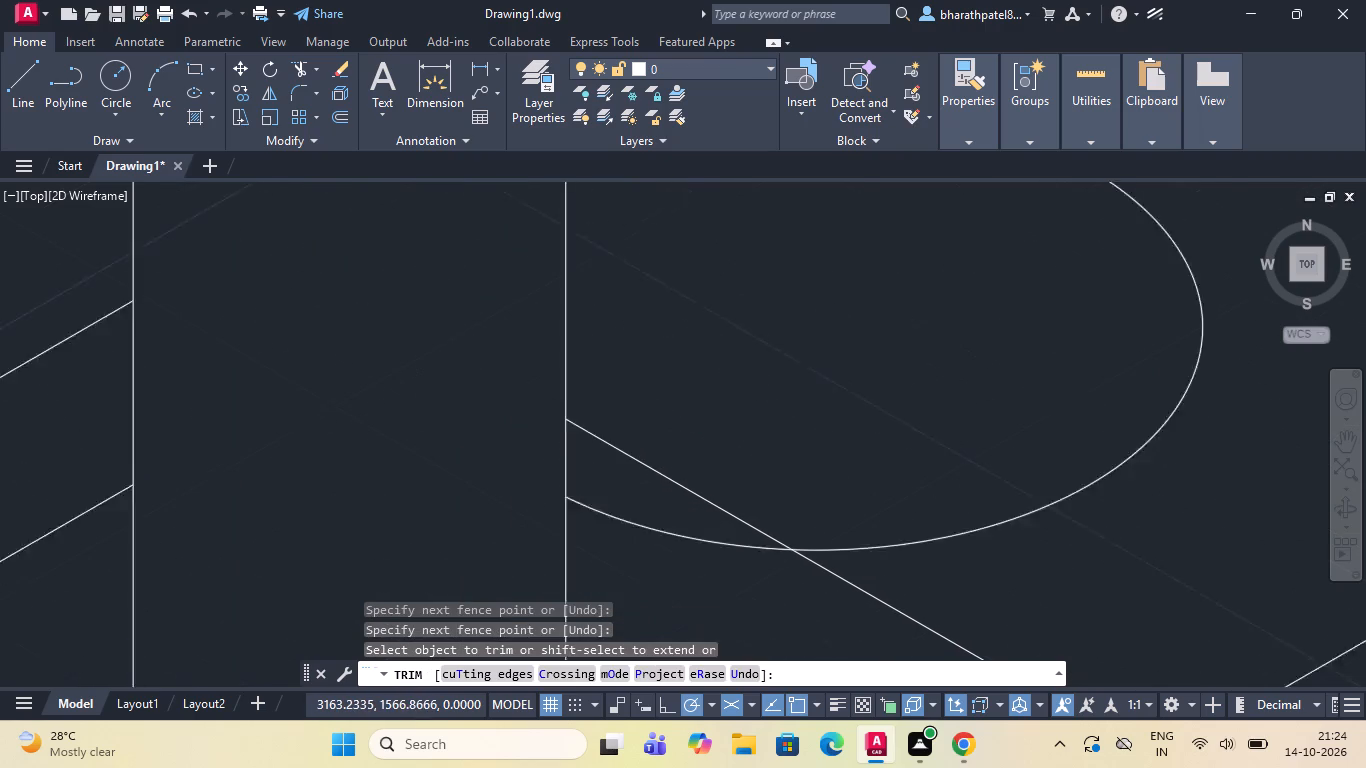
# Trim the short vertical stub between the lower boss's arc and the upper boss's lower long edge.
pyautogui.scroll(-3, 429, 334)
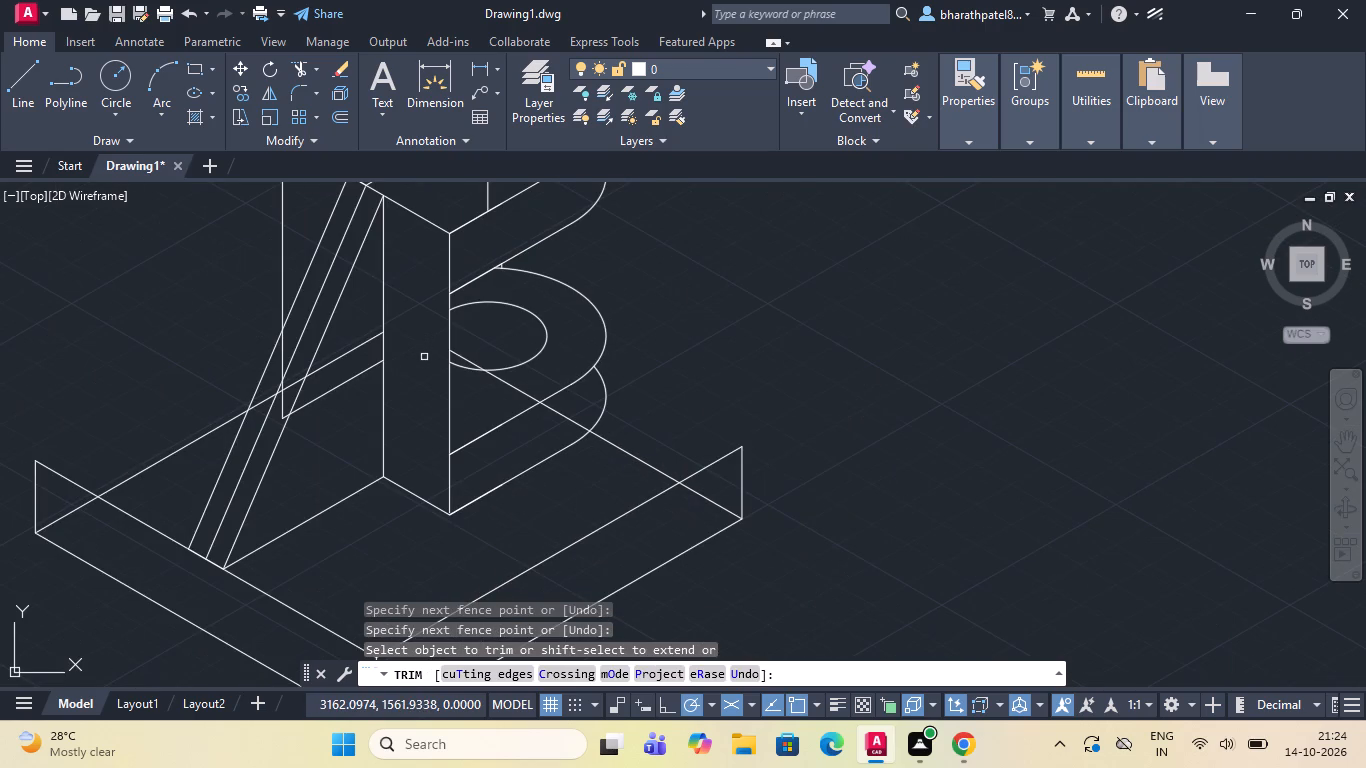
pyautogui.scroll(-1, 422, 363)
pyautogui.scroll(5, 451, 299)
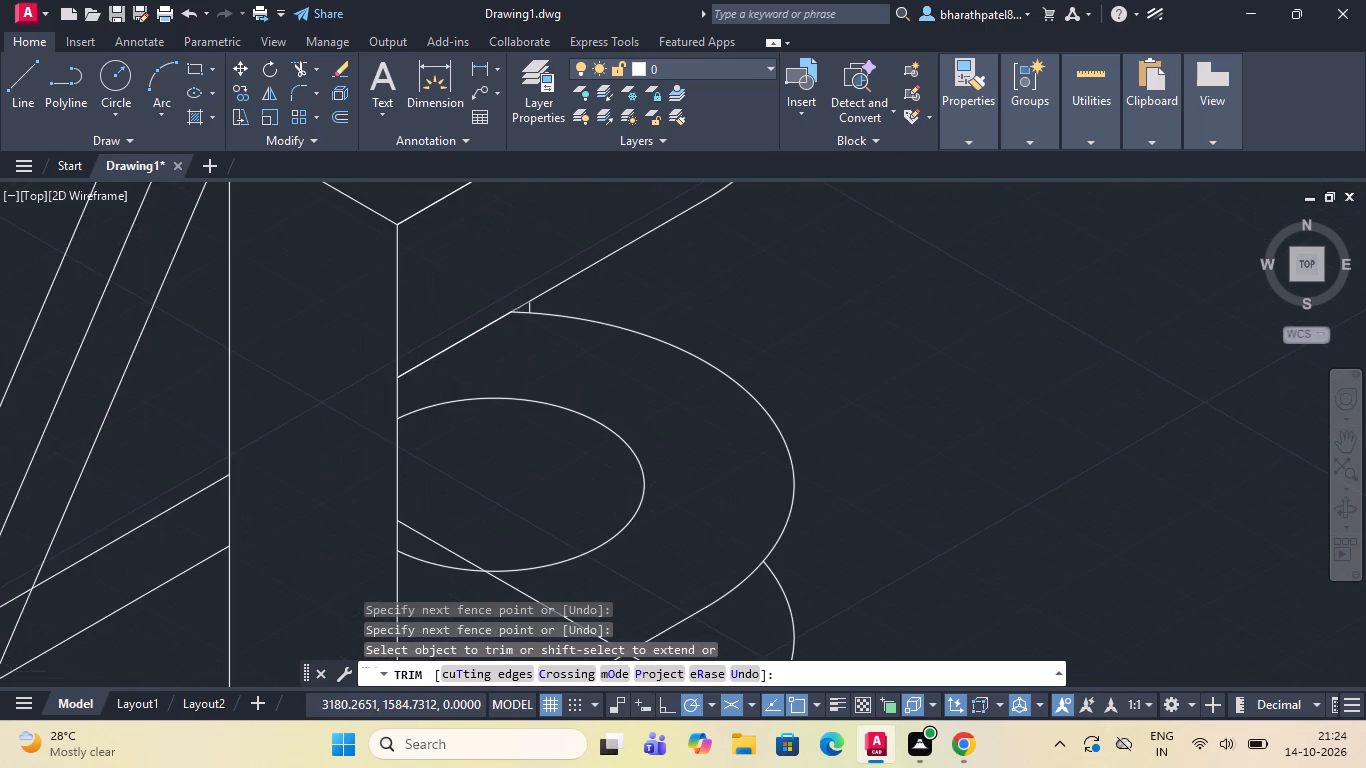
pyautogui.scroll(2, 518, 303)
pyautogui.moveTo(559, 327); pyautogui.dragTo(716, 324)
pyautogui.scroll(-4, 714, 324)
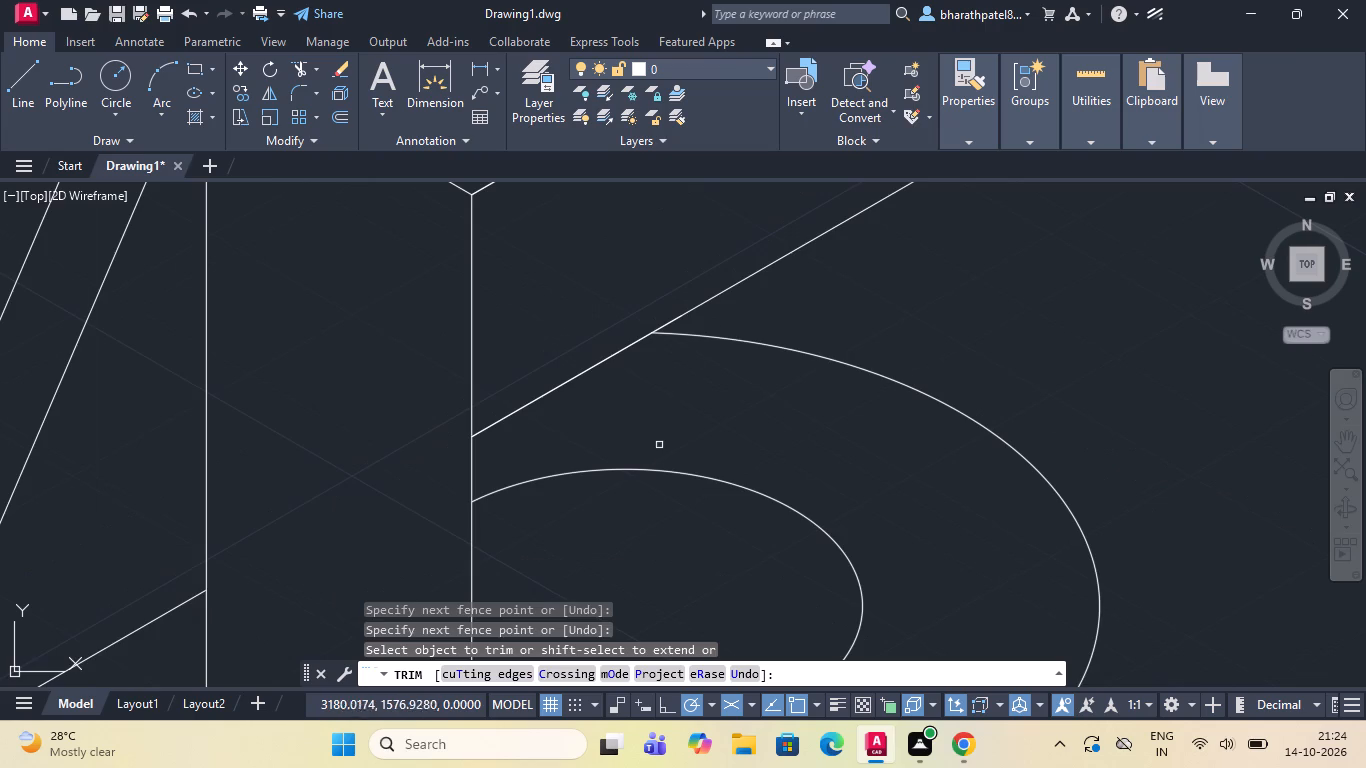
# Trim the pieces of the base's lower rear edge that cross the lower boss's hole, top face and side face.
pyautogui.scroll(-3, 657, 450)
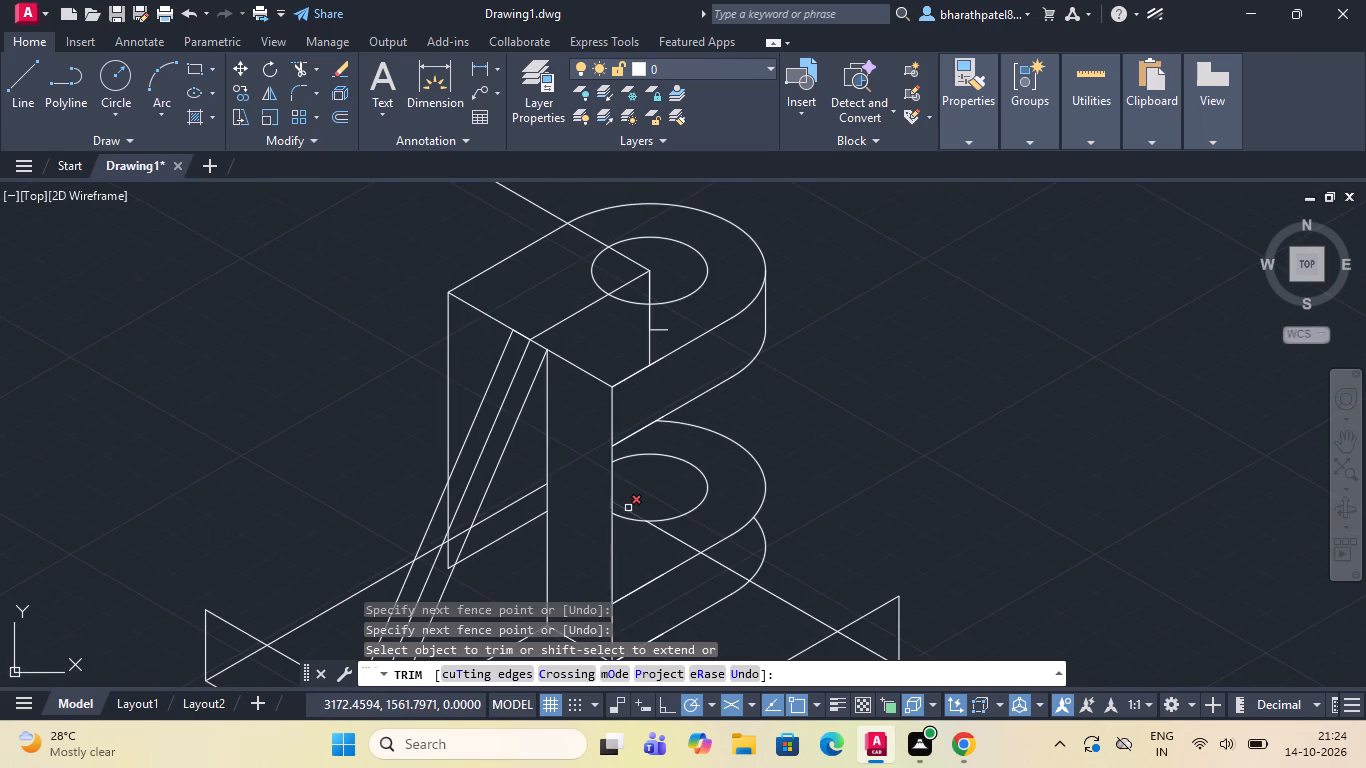
pyautogui.click(628, 508)
pyautogui.scroll(-1, 639, 490)
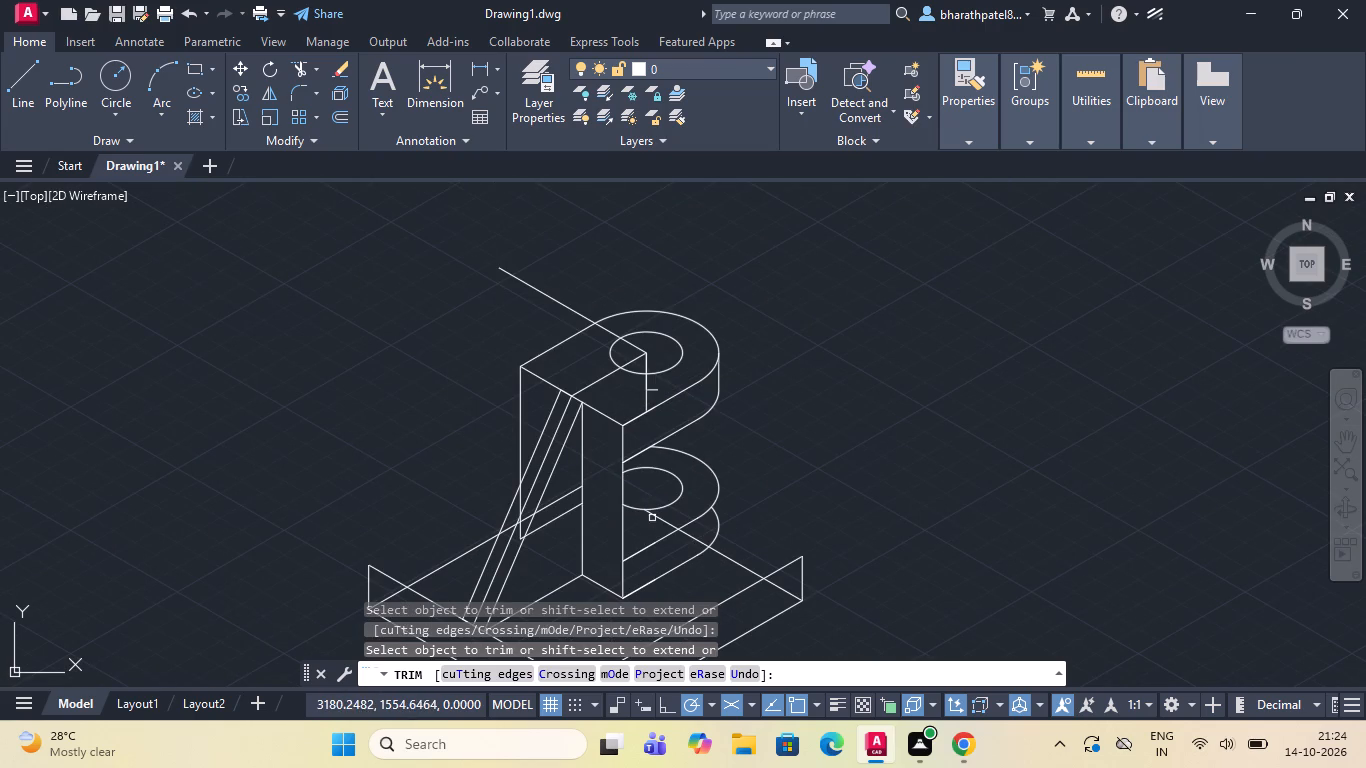
pyautogui.click(657, 516)
pyautogui.click(693, 534)
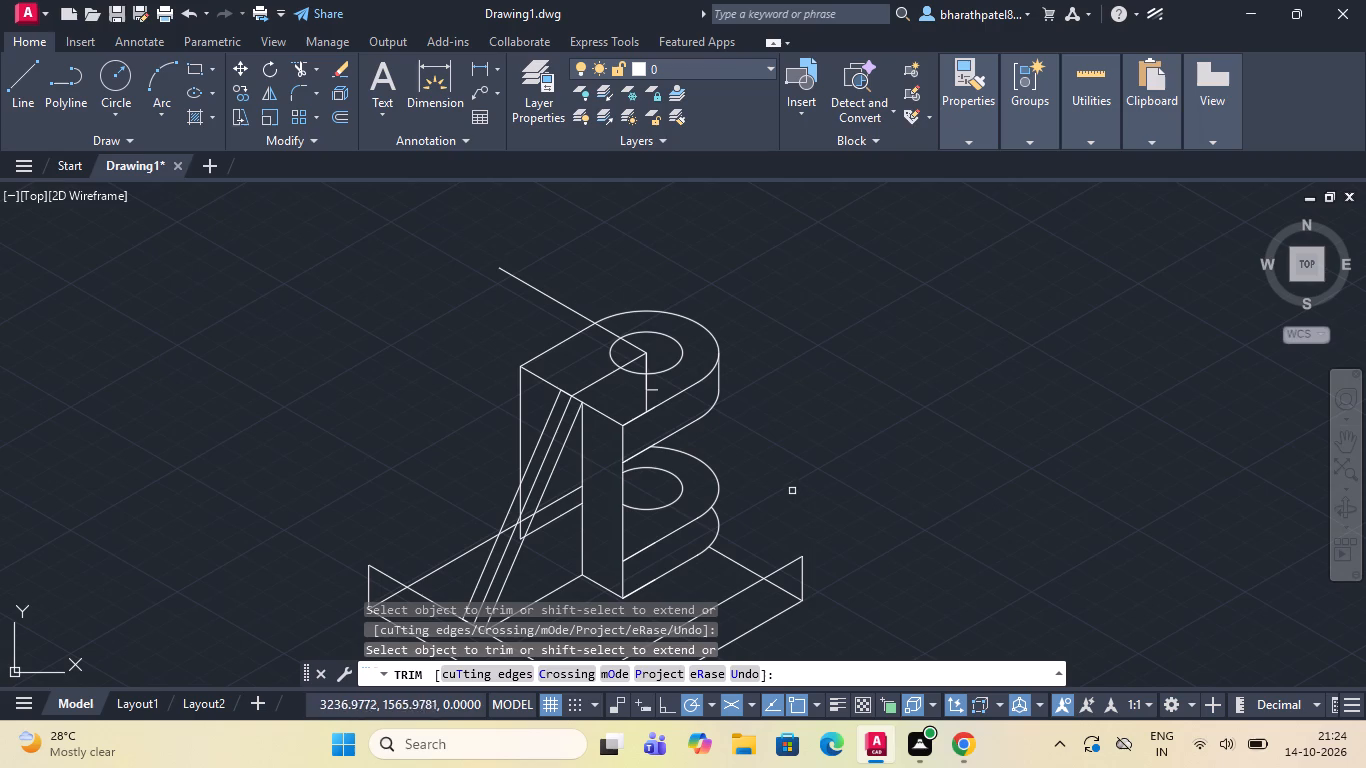
# Draw a vertical line about 15 long from the quadrant of the lower boss's bottom arc, tangent to its top arc.
pyautogui.click(8, 73)
pyautogui.scroll(-1, 704, 537)
pyautogui.scroll(4, 703, 536)
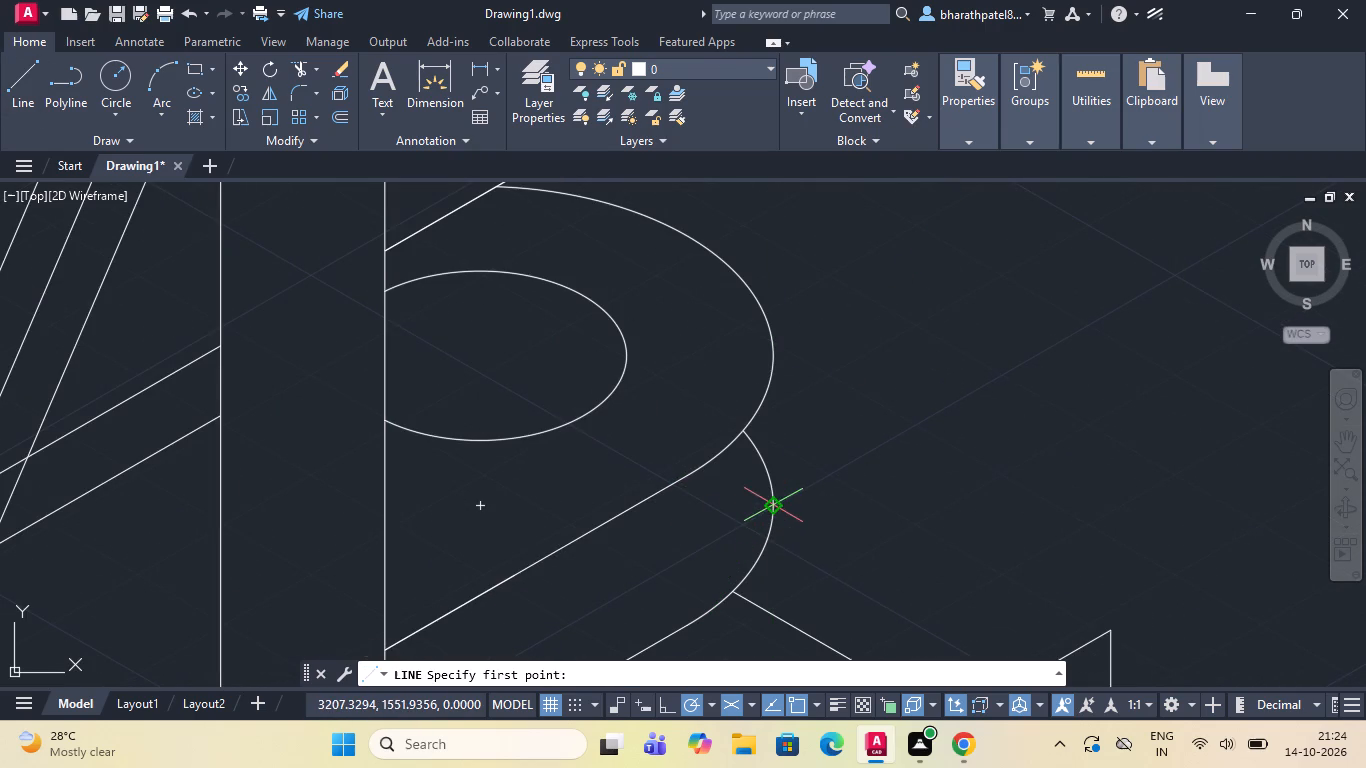
pyautogui.click(774, 504)
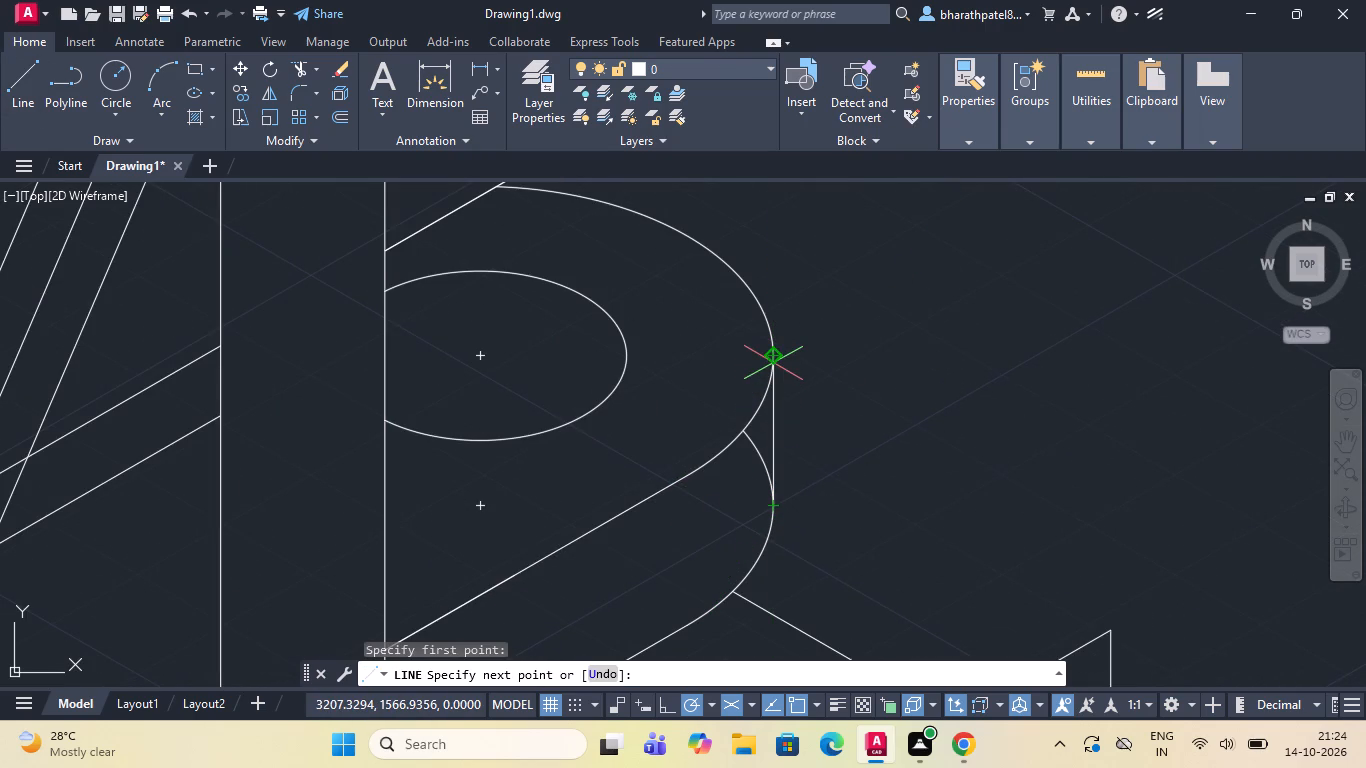
pyautogui.write('ta')
pyautogui.press('n')
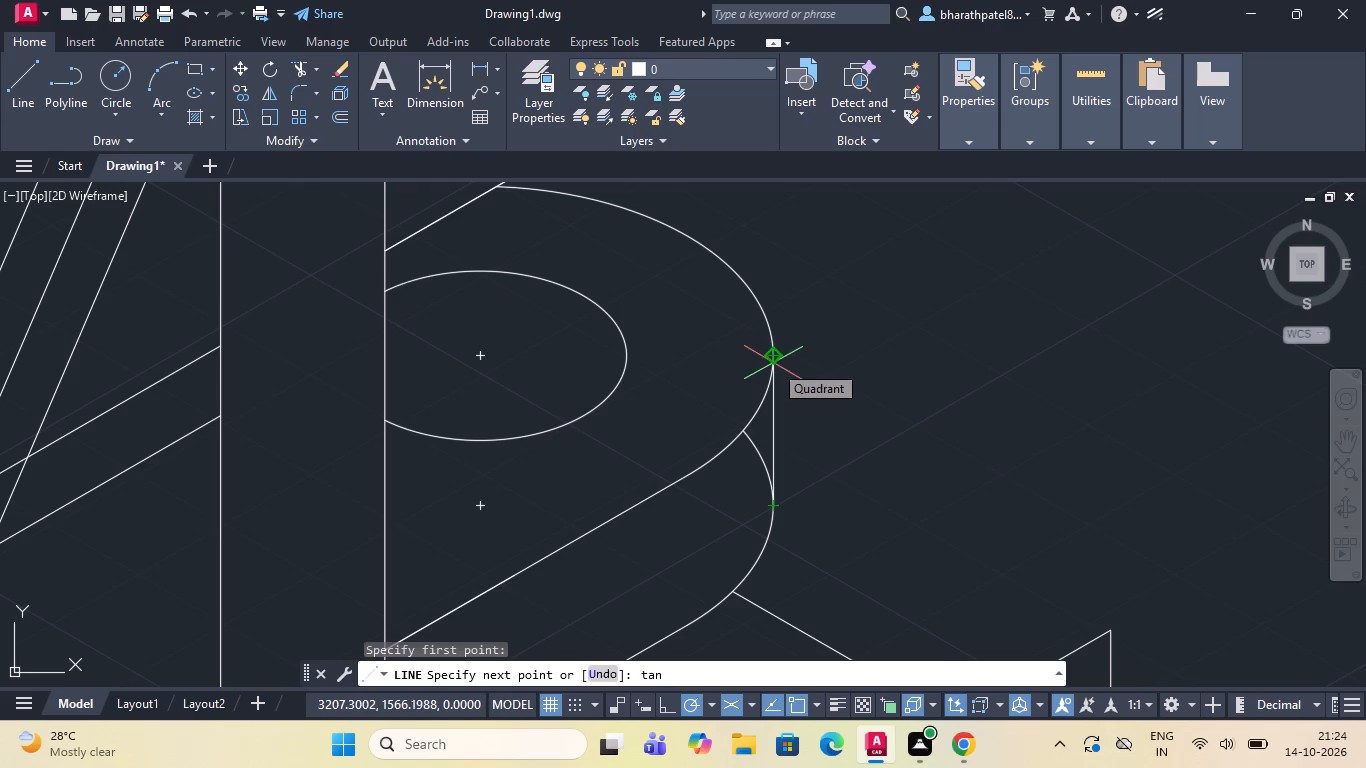
pyautogui.press('Return')
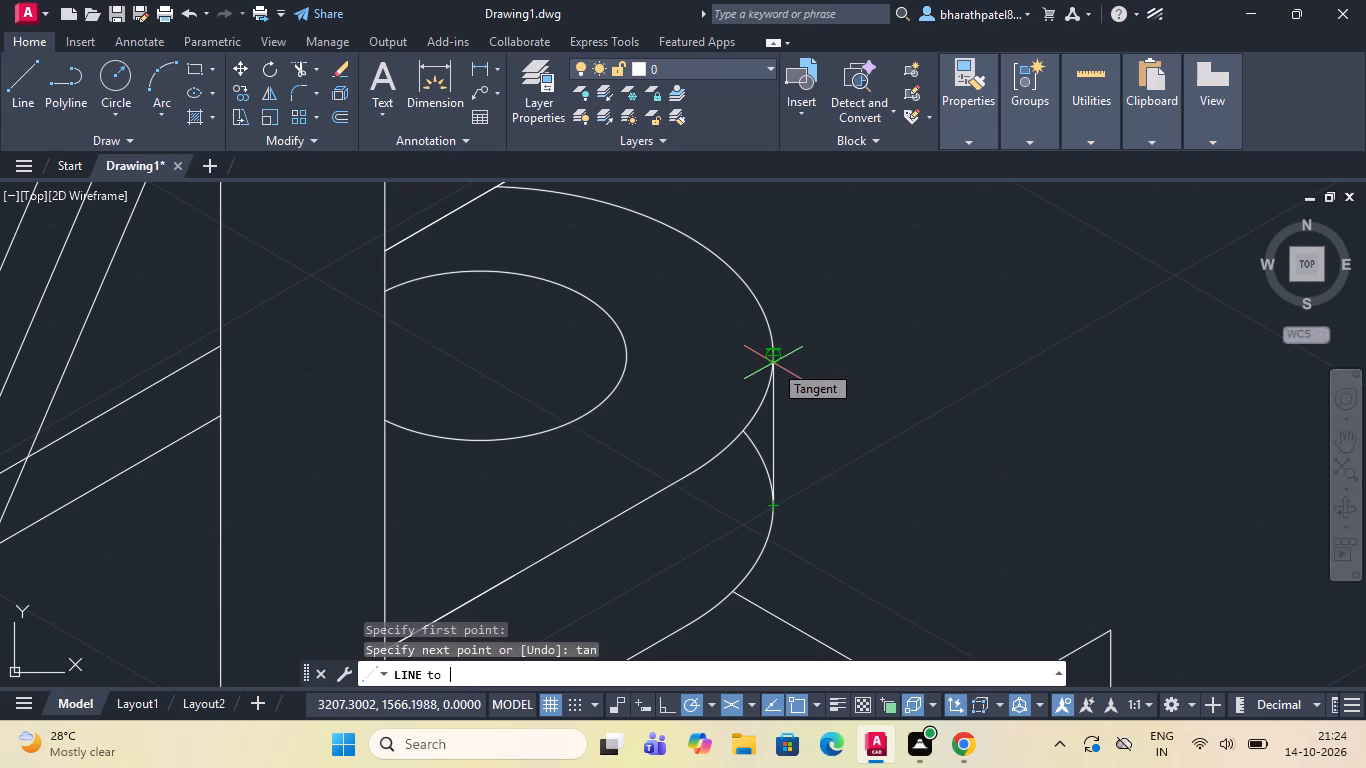
pyautogui.click(773, 355)
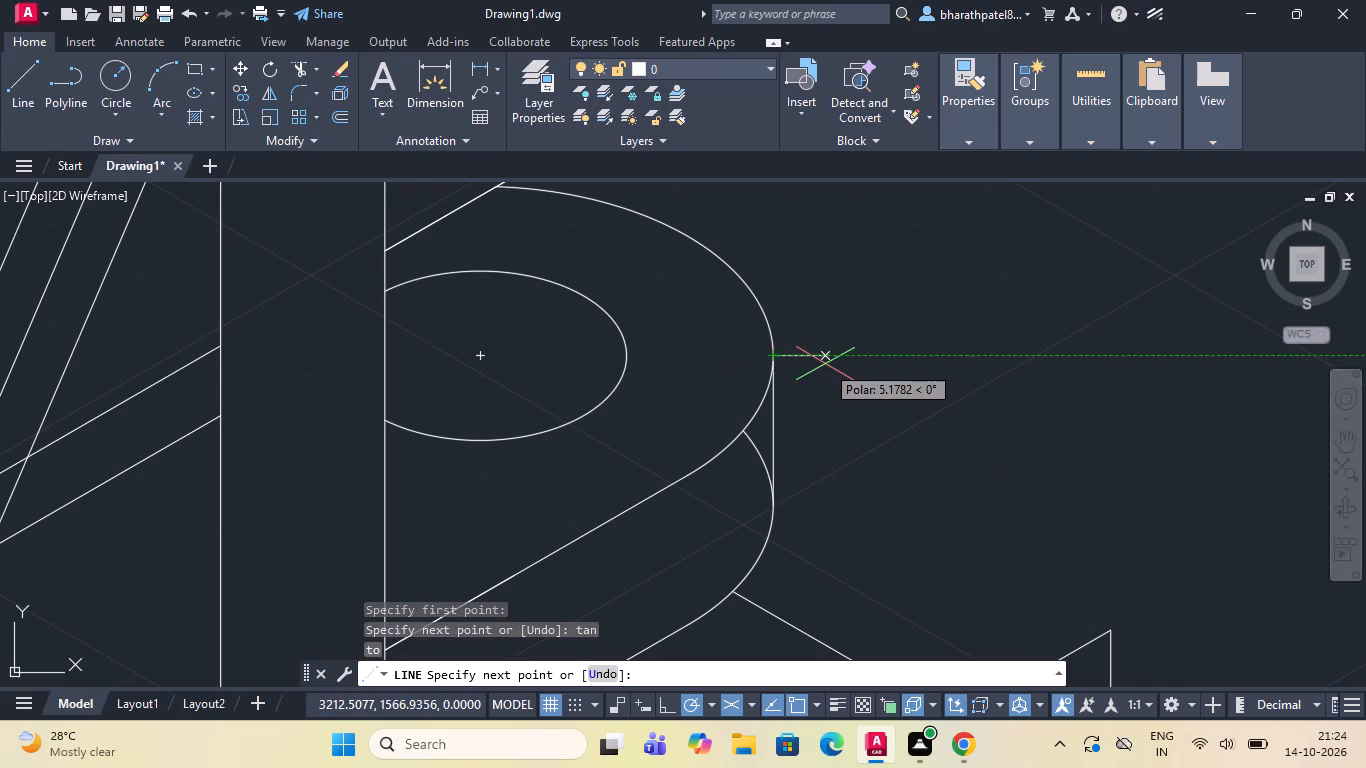
pyautogui.press('Escape')
# Trim the leftover bottom-arc piece inside the lower boss's side face, beside the vertical tangent line.
pyautogui.moveTo(291, 62); pyautogui.dragTo(302, 77)
pyautogui.click(758, 456)
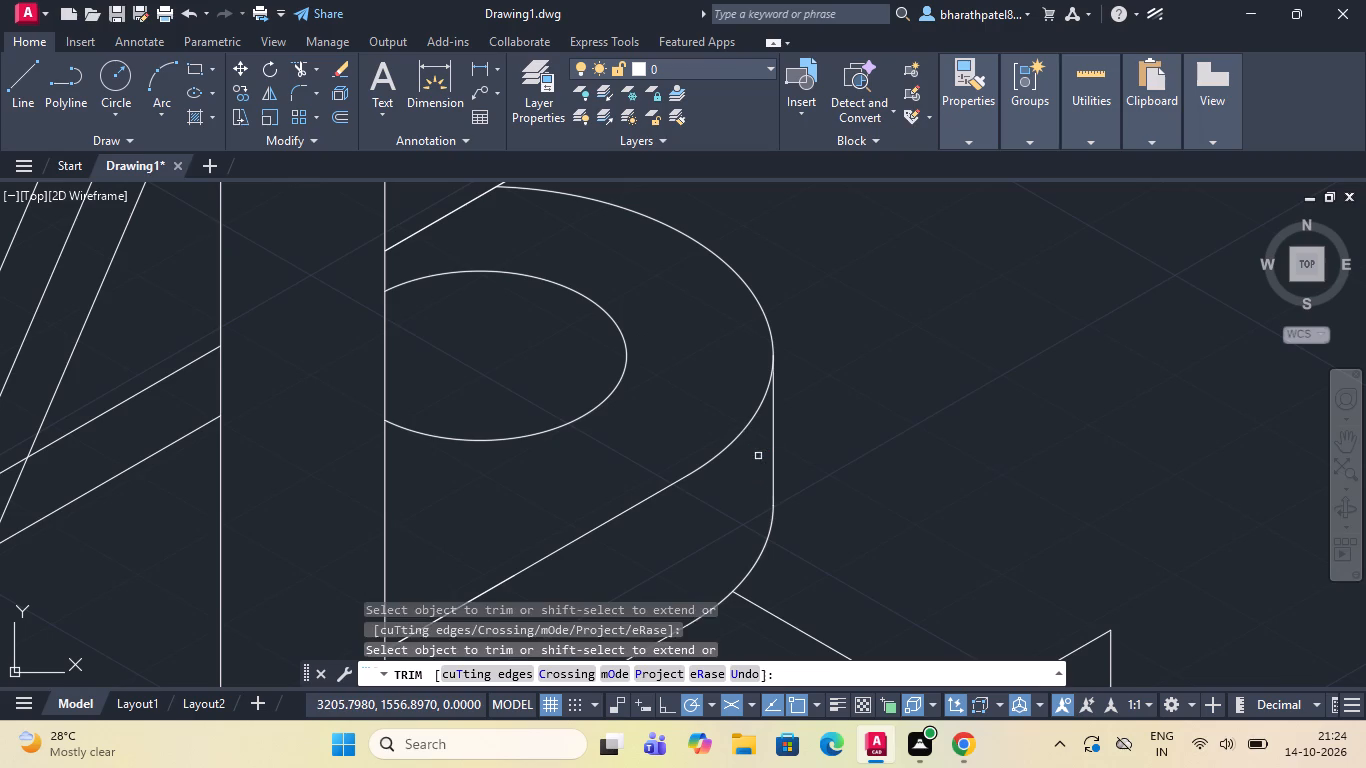
# Trim the short horizontal stub and the vertical line running from the upper boss's hole centre across its top and side faces.
pyautogui.scroll(-3, 758, 456)
pyautogui.scroll(-1, 809, 376)
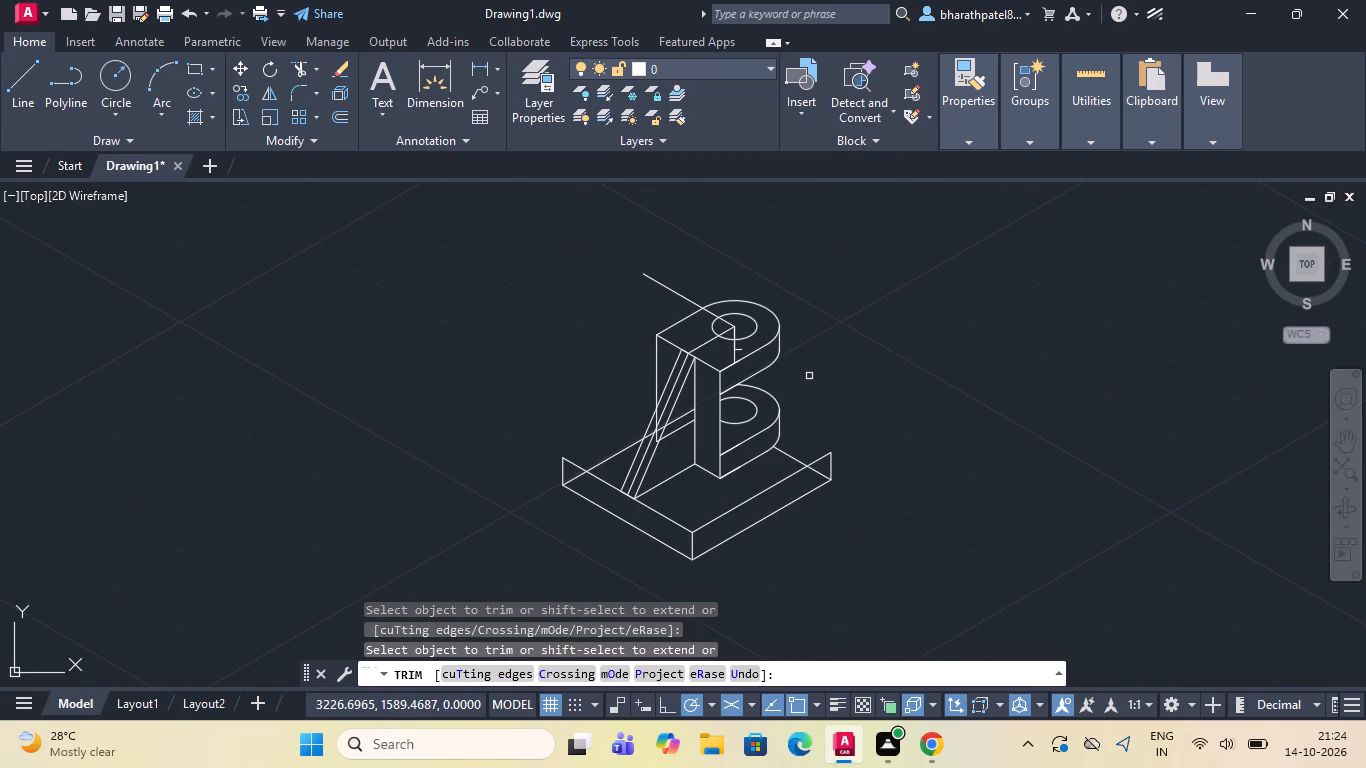
pyautogui.scroll(2, 740, 346)
pyautogui.moveTo(739, 346); pyautogui.dragTo(723, 373)
pyautogui.moveTo(721, 347); pyautogui.dragTo(732, 342)
pyautogui.click(711, 352)
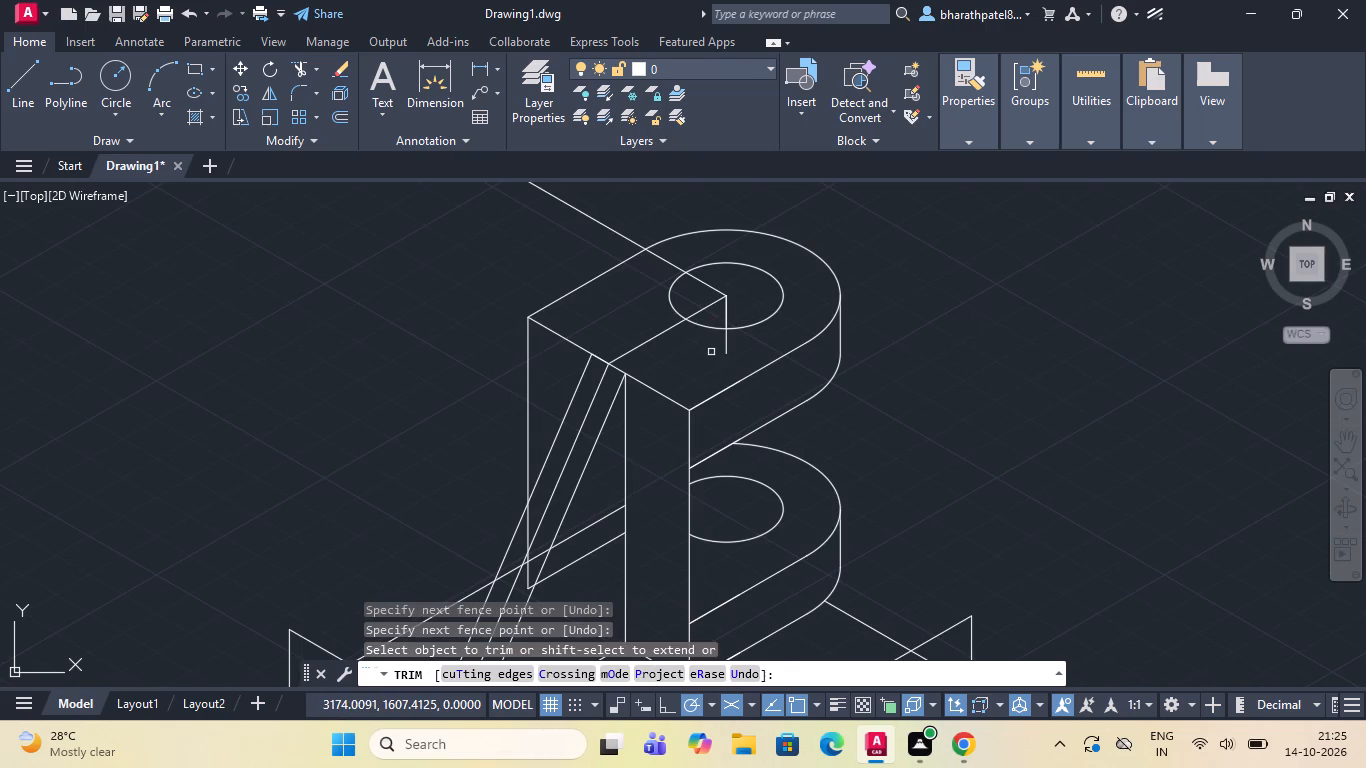
pyautogui.click(727, 337)
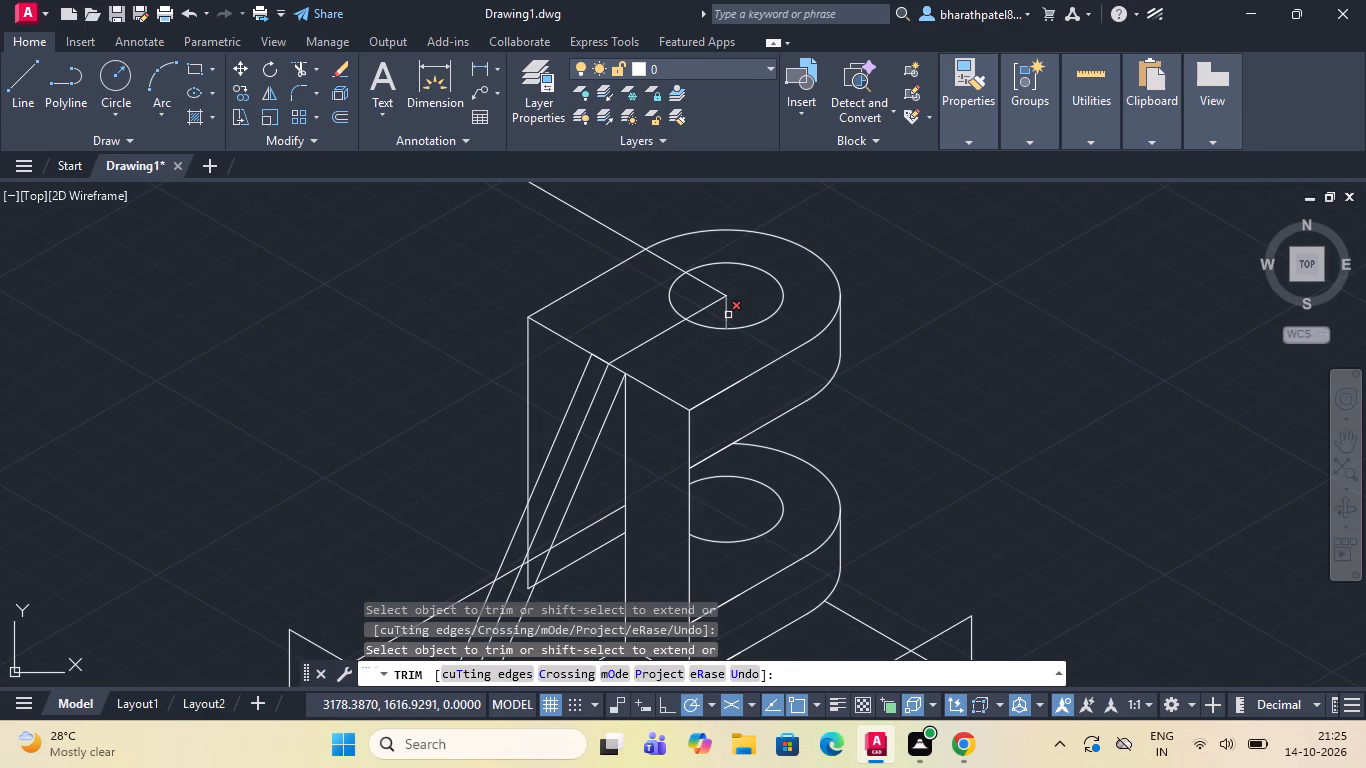
pyautogui.click(728, 315)
pyautogui.click(726, 315)
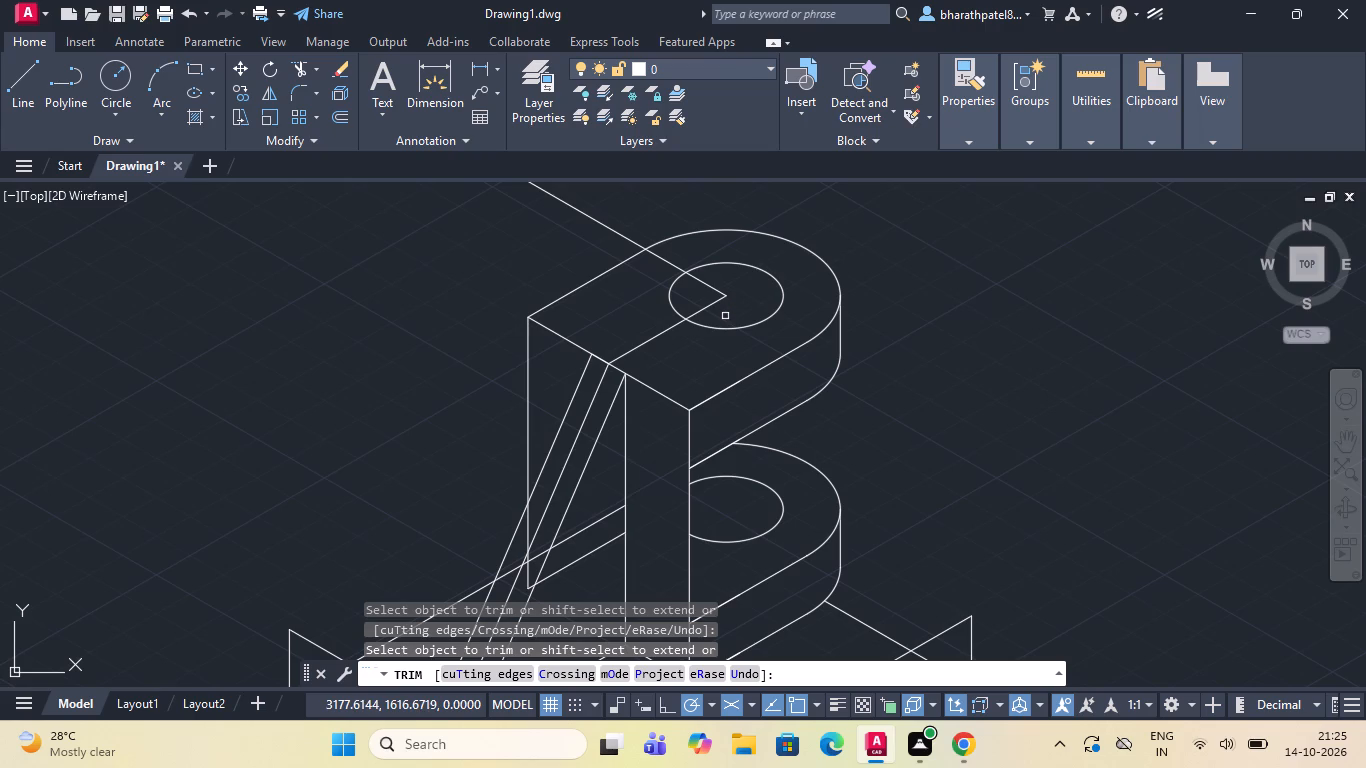
# Draw the base's top rear edge as a line from its far upper corner, parallel to the lower rear edge, ending inside the lower boss.
pyautogui.scroll(-2, 667, 376)
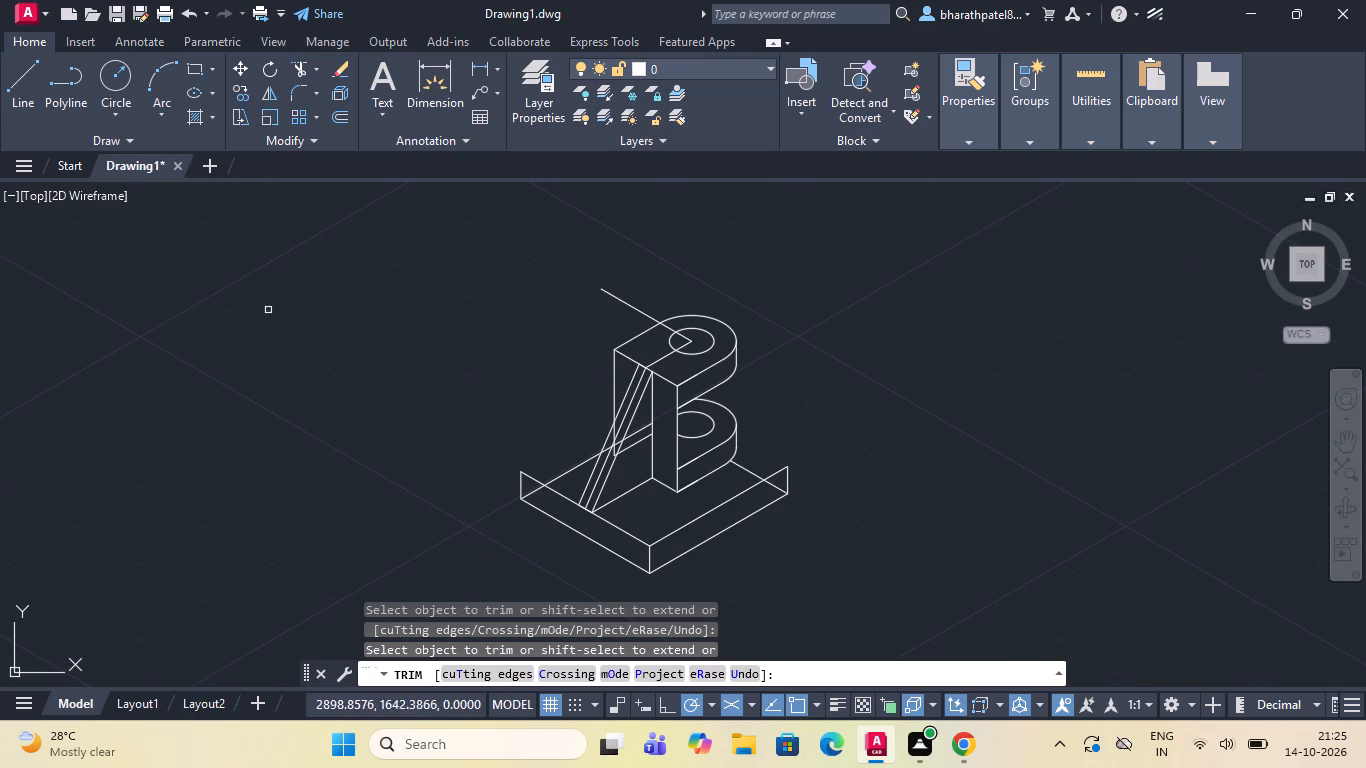
pyautogui.click(15, 94)
pyautogui.click(790, 461)
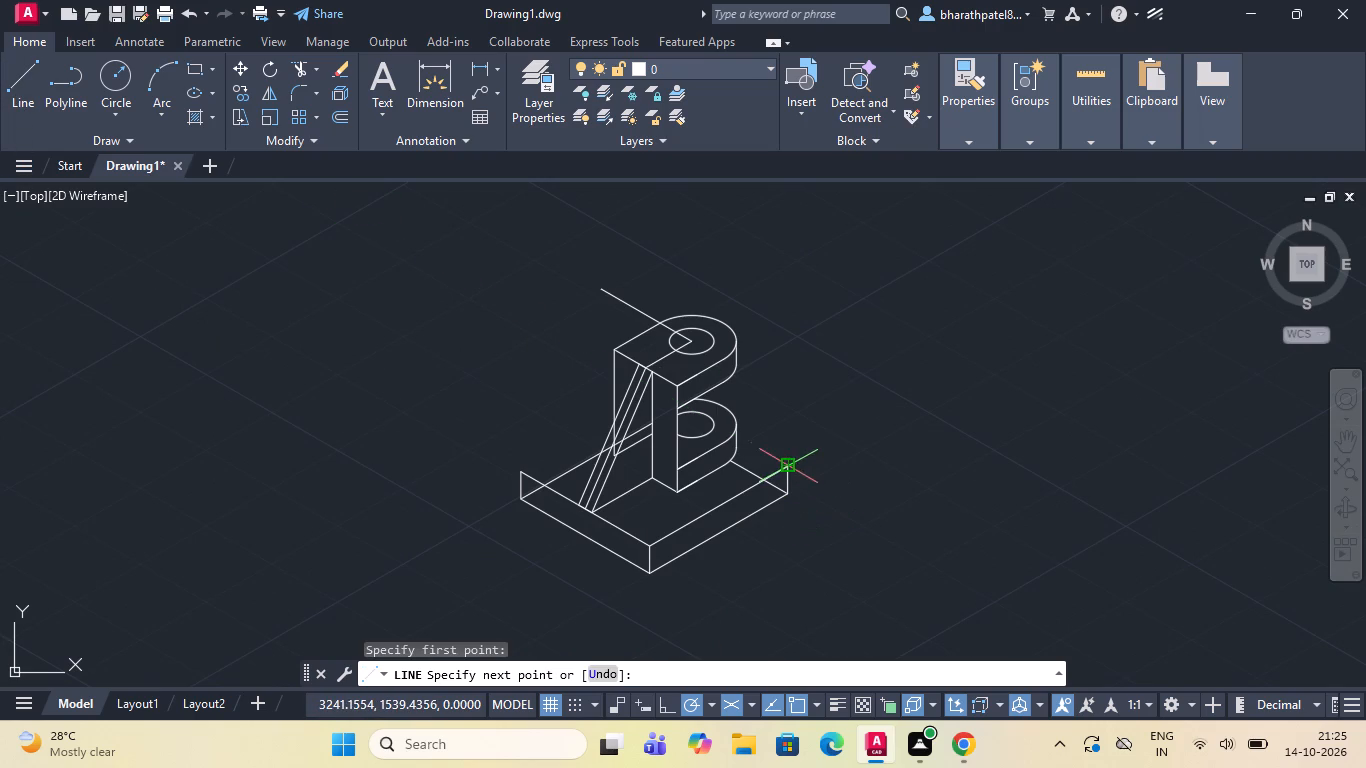
pyautogui.scroll(2, 740, 448)
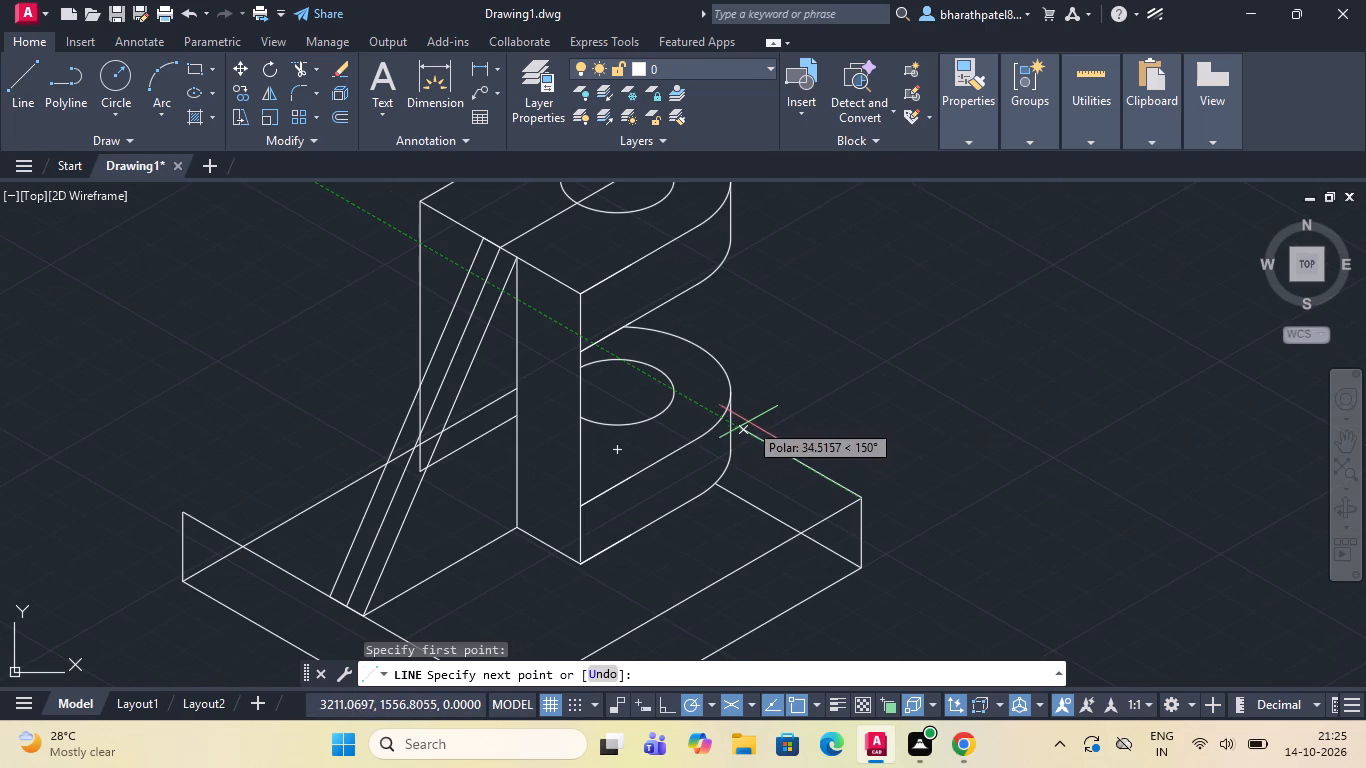
pyautogui.click(689, 390)
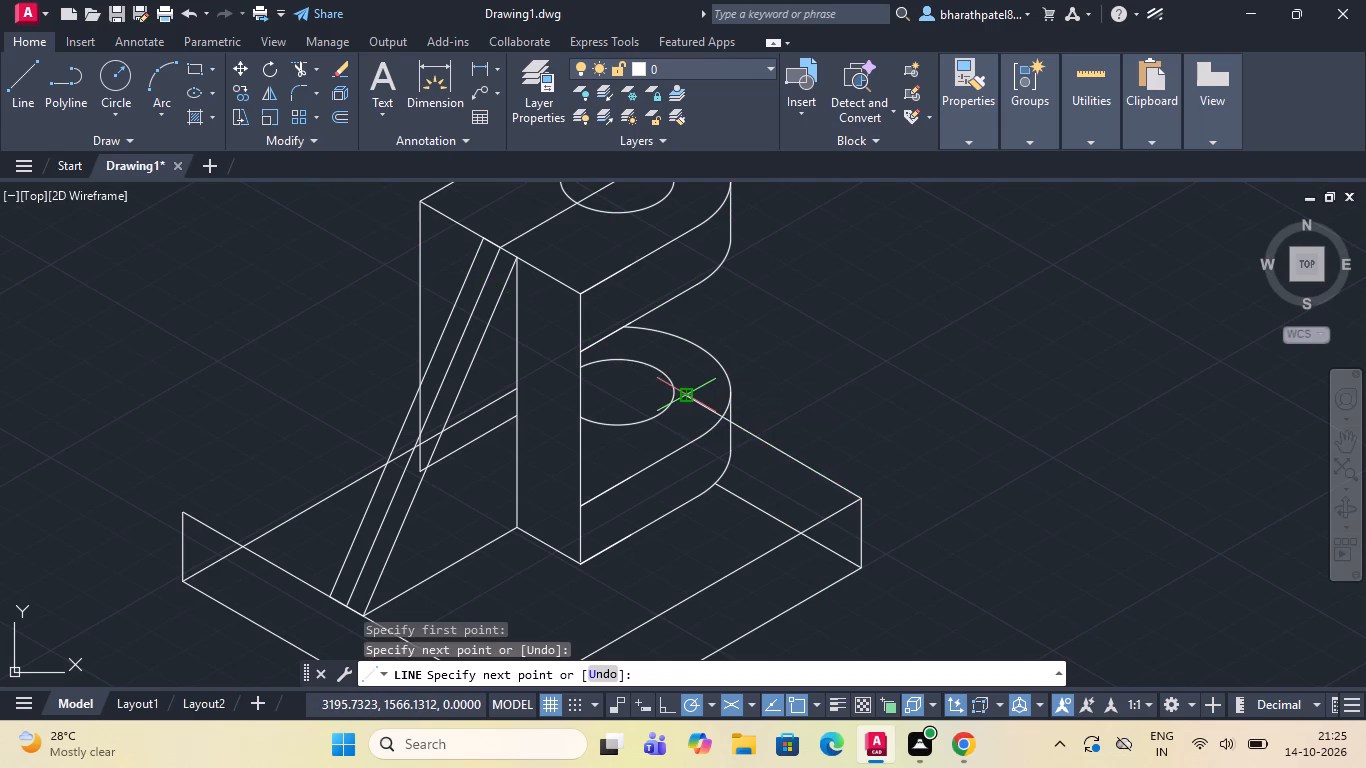
pyautogui.press('Escape')
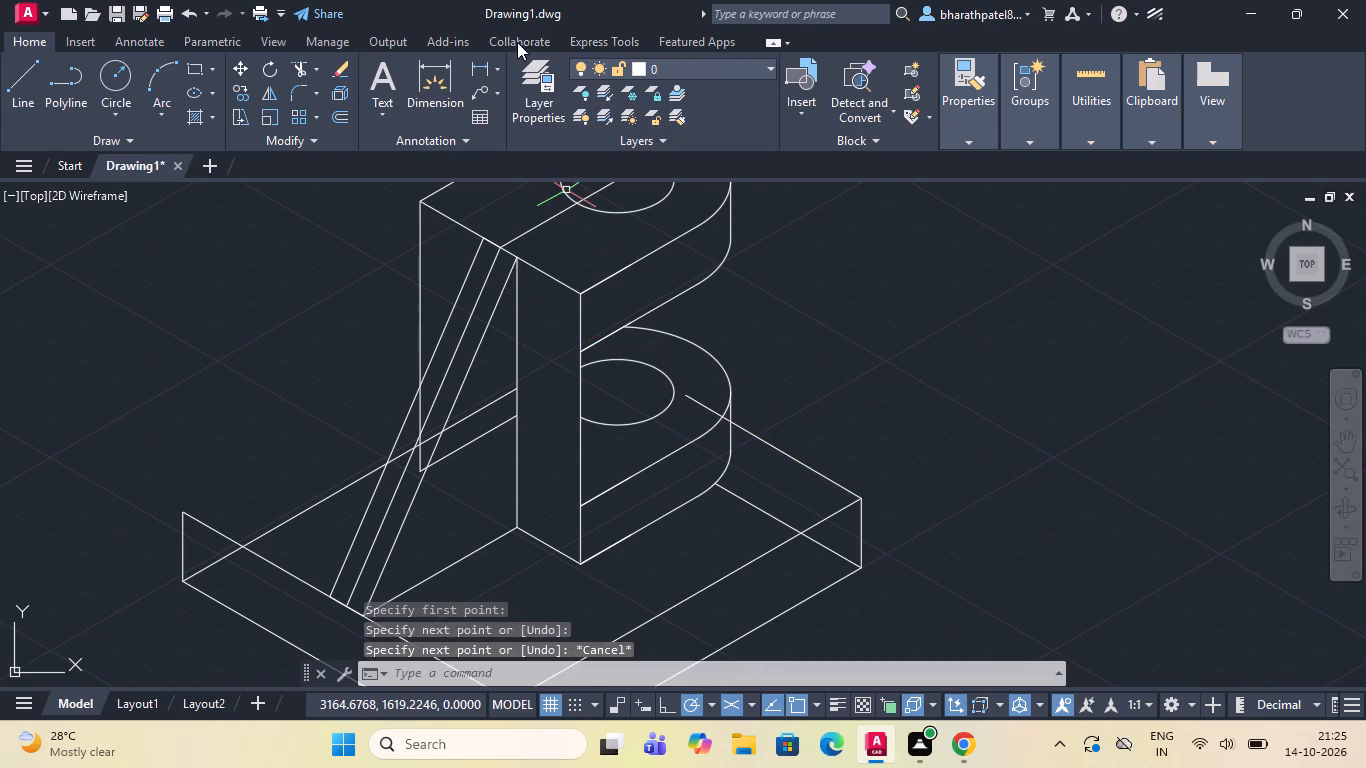
# Trim the parts of the base's new top rear edge crossing the lower boss's top face and side face.
pyautogui.moveTo(291, 63); pyautogui.dragTo(303, 75)
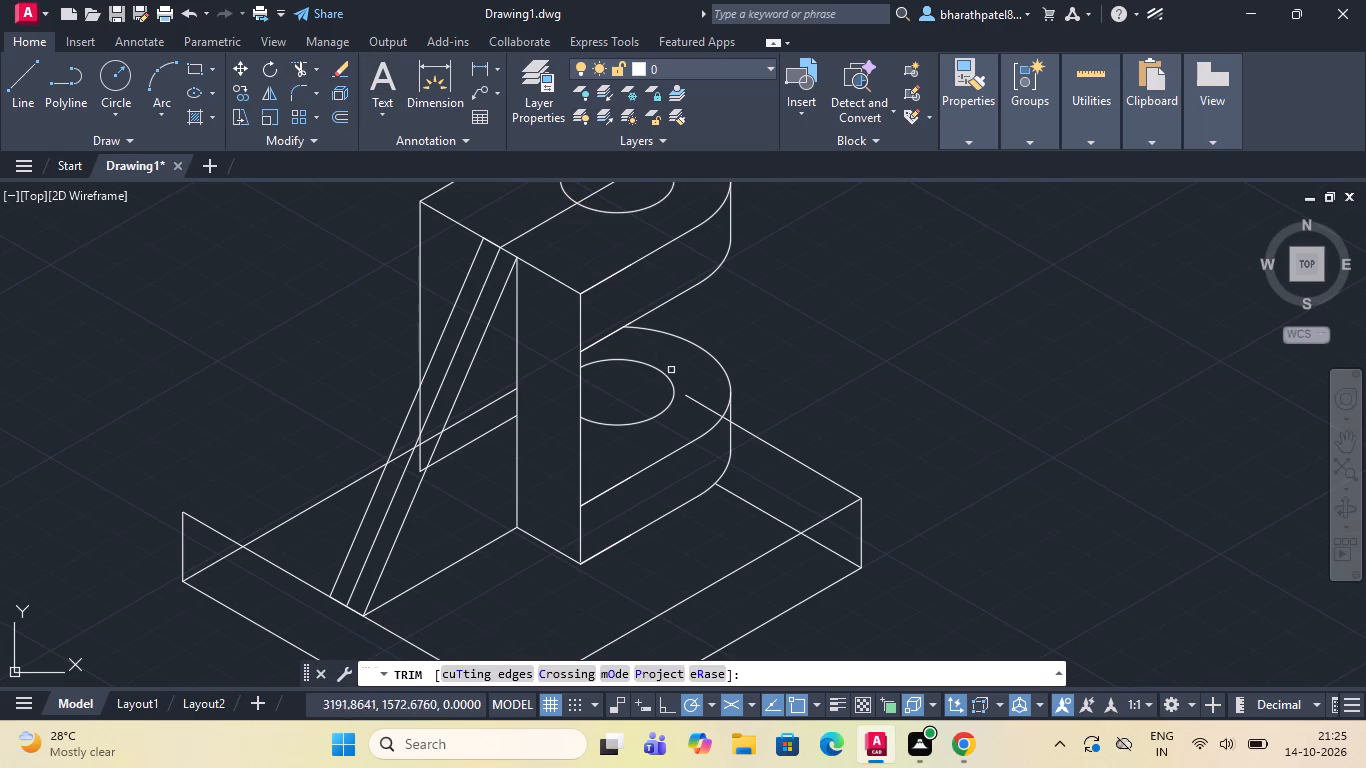
pyautogui.click(703, 406)
pyautogui.scroll(3, 728, 425)
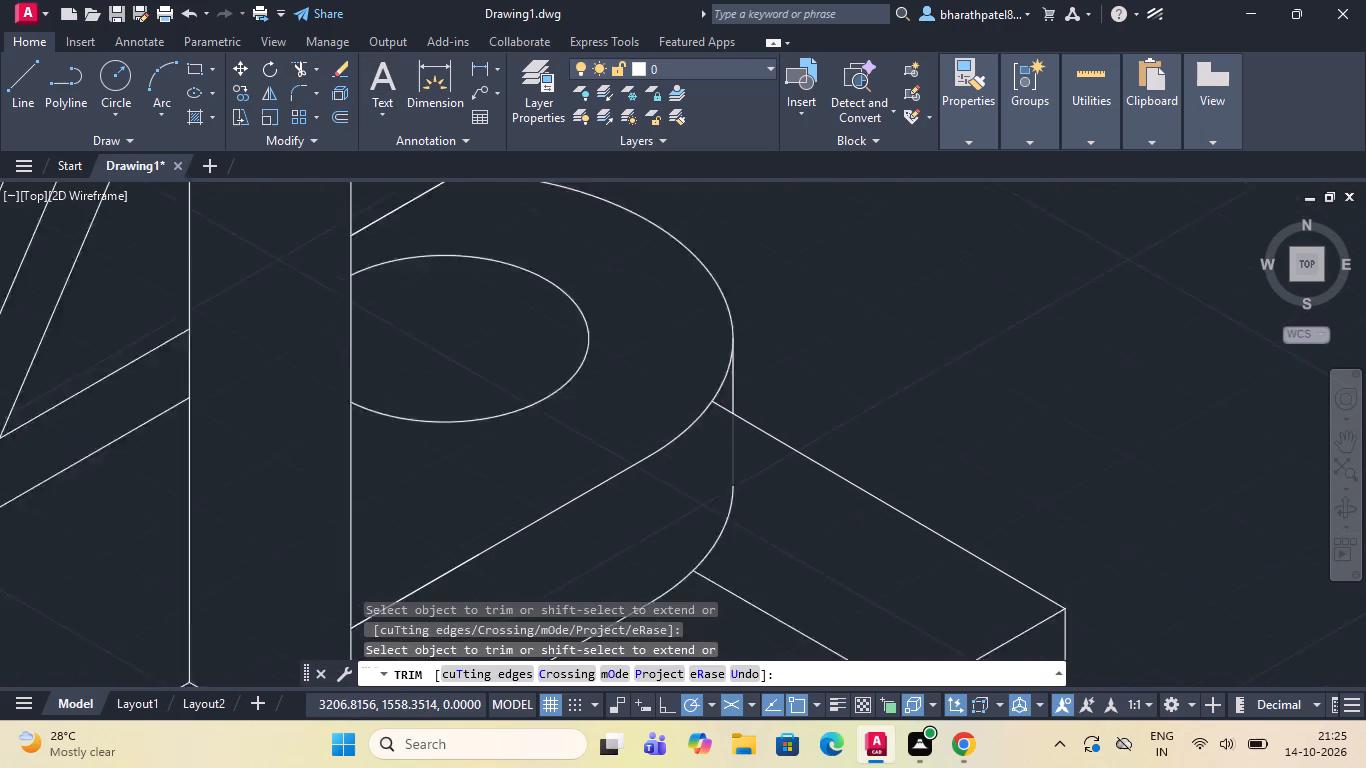
pyautogui.click(716, 397)
# Trim the remaining pieces of the base's hidden lower rear edge between the lower boss and the base's far corner.
pyautogui.scroll(-3, 716, 397)
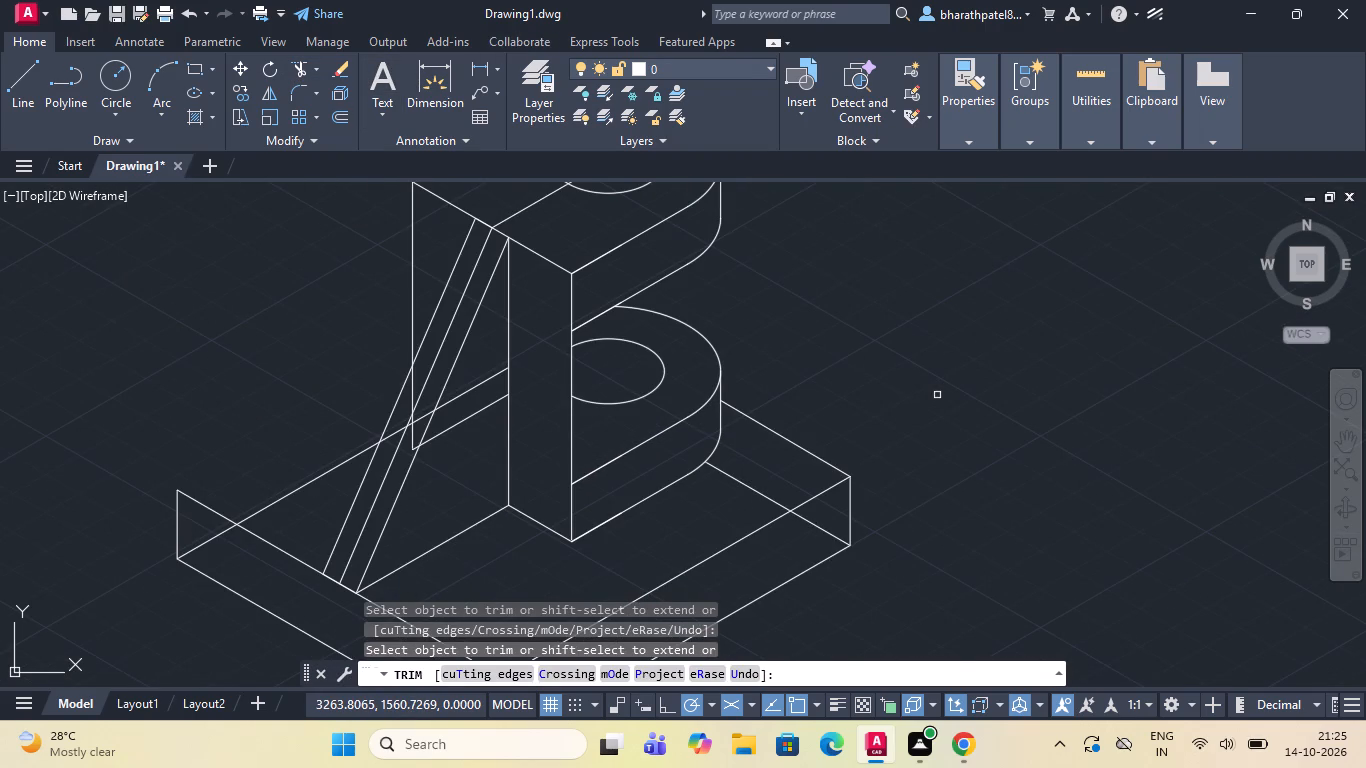
pyautogui.scroll(-1, 937, 395)
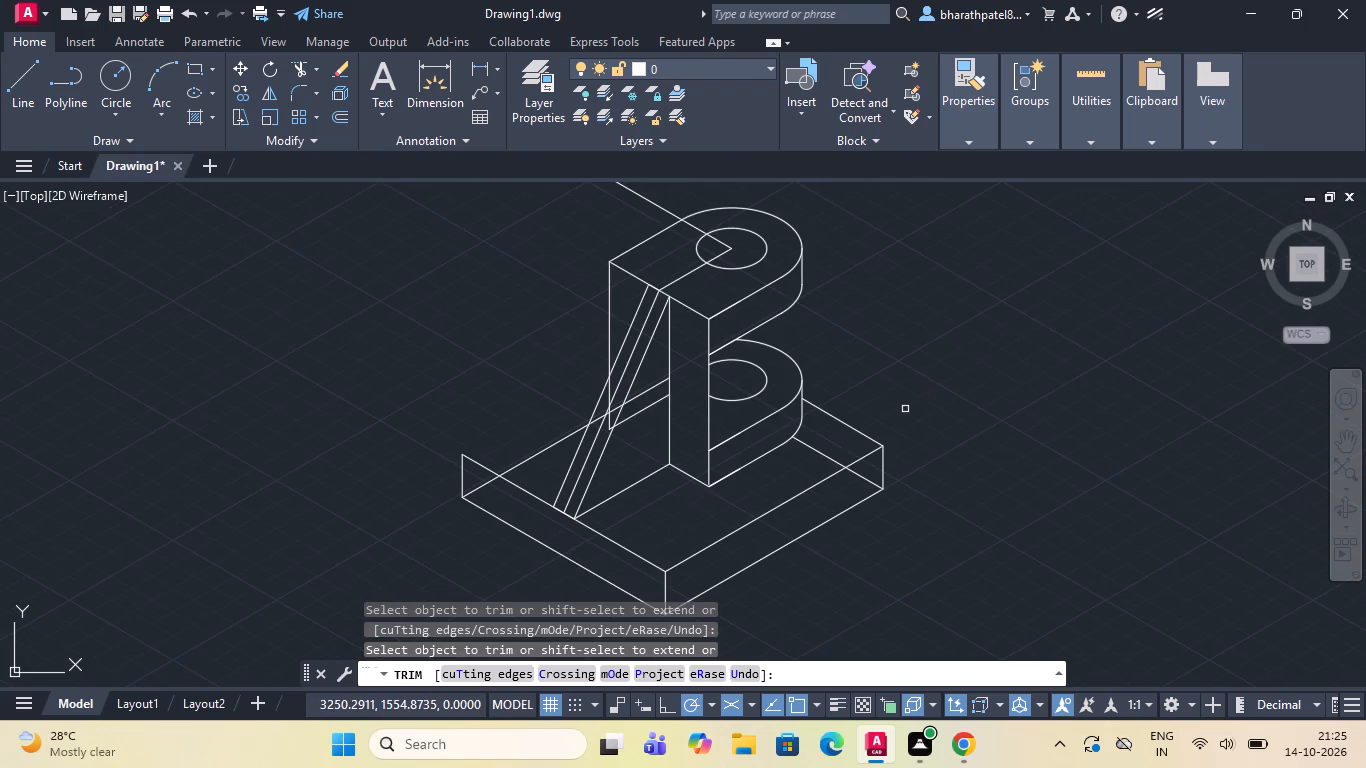
pyautogui.click(827, 460)
pyautogui.click(860, 476)
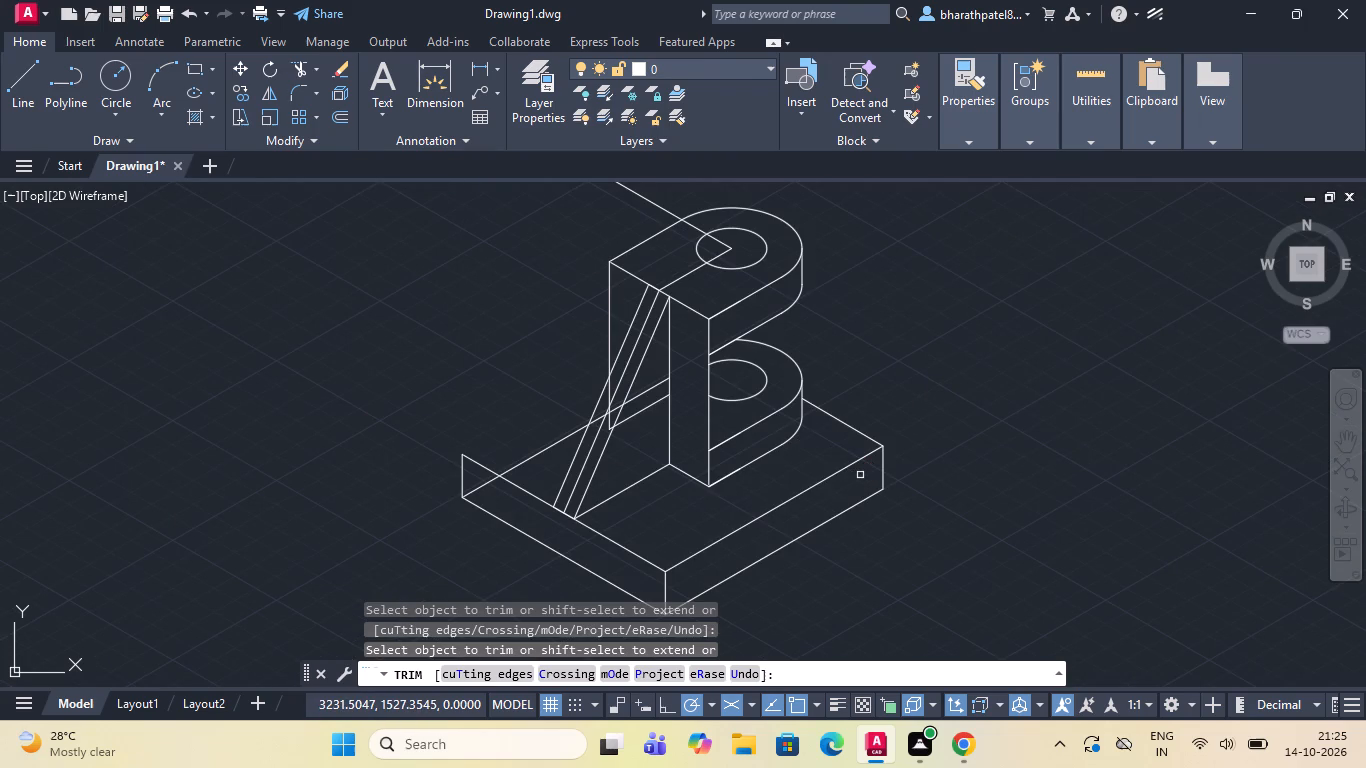
# Trim the base's hidden lower edge from its near corner up to the rib, including the piece between the first two rib lines.
pyautogui.scroll(-1, 860, 475)
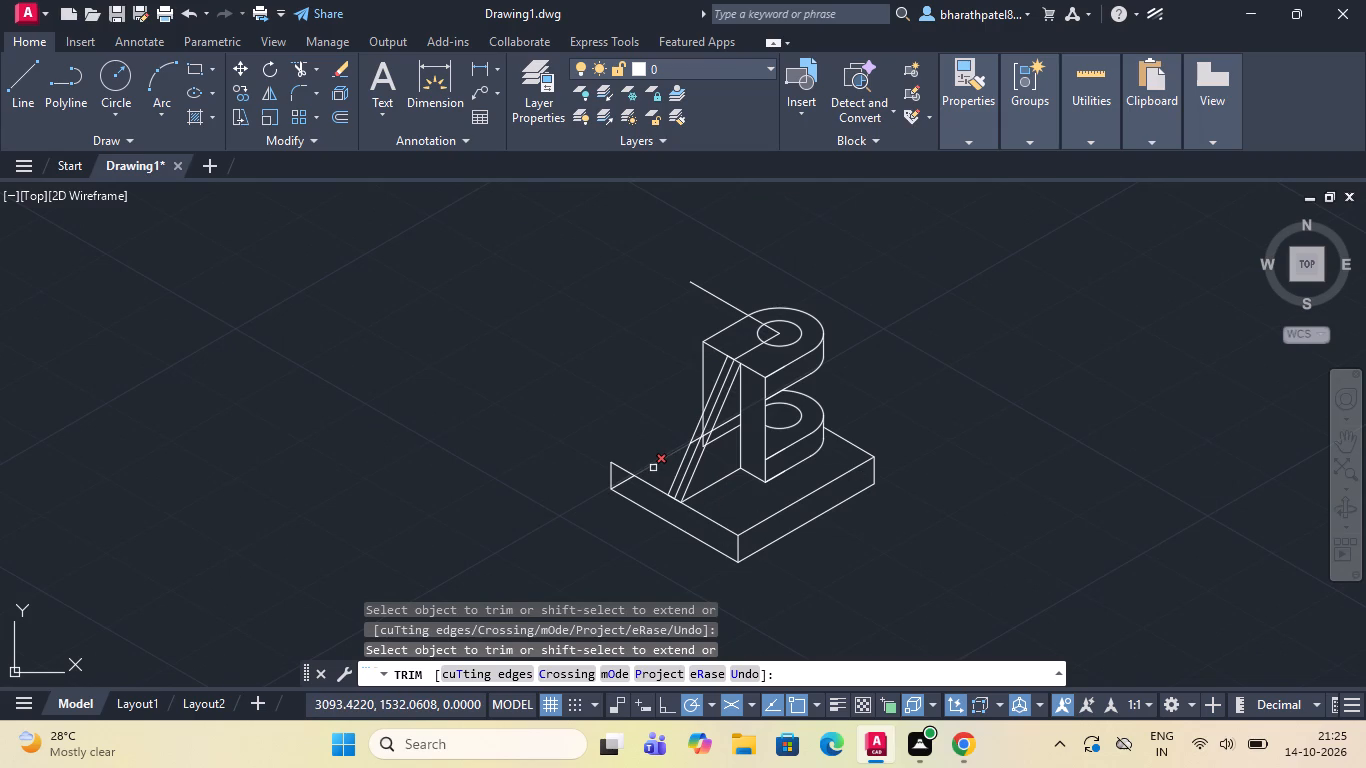
pyautogui.scroll(2, 653, 468)
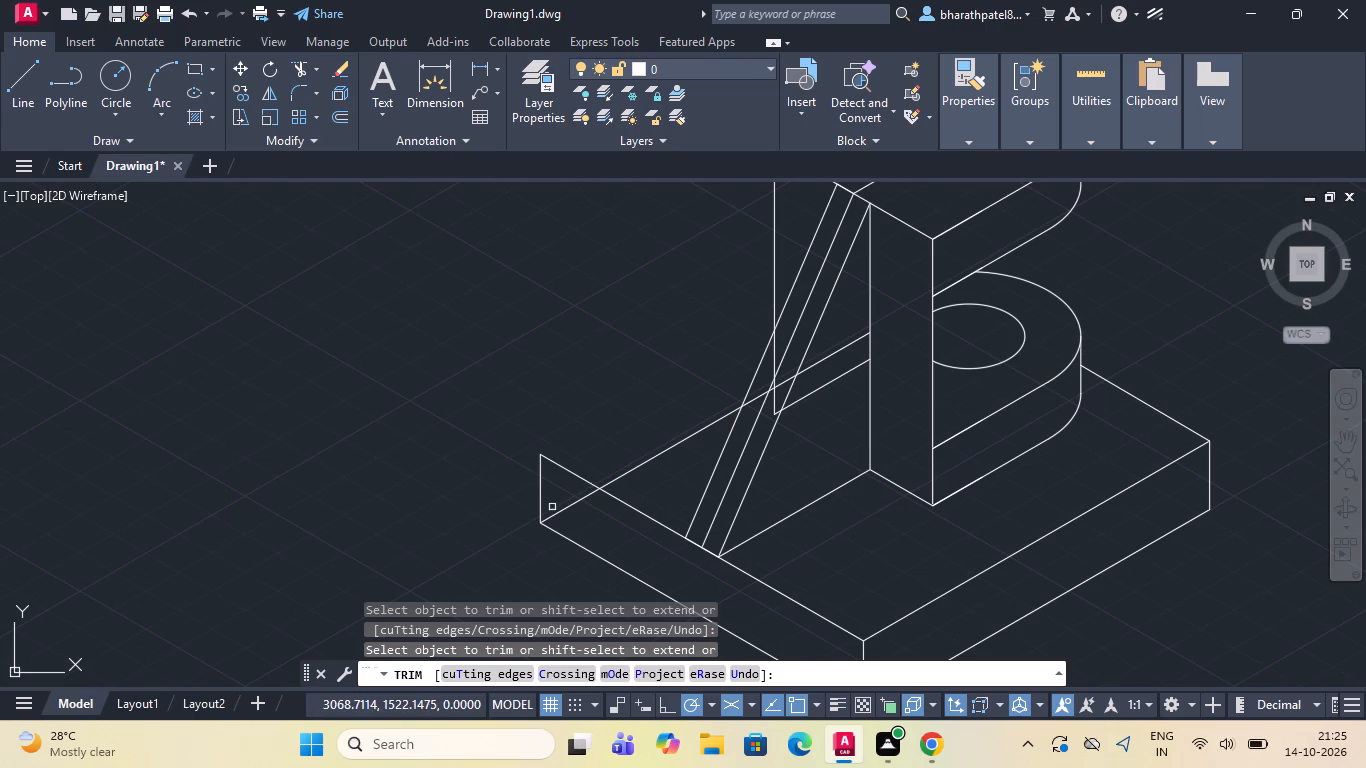
pyautogui.click(566, 511)
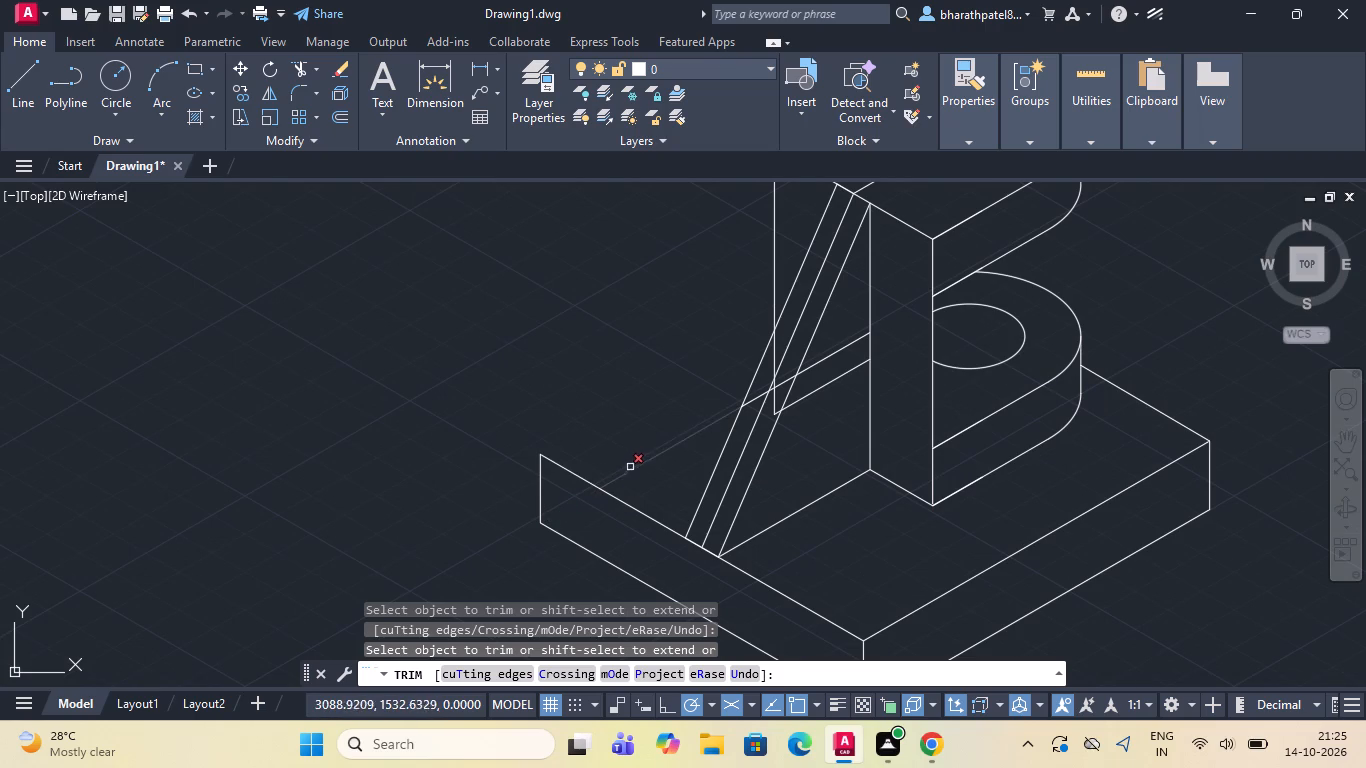
pyautogui.click(631, 469)
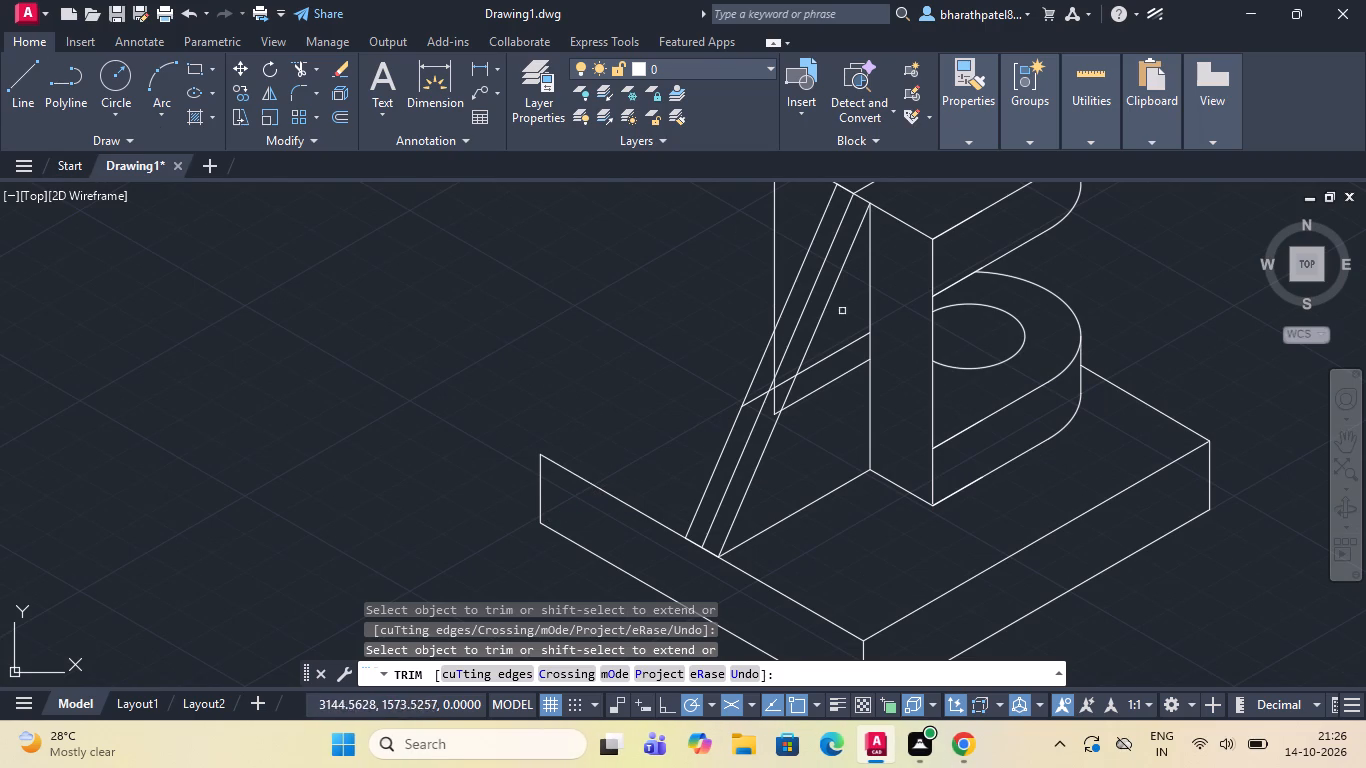
pyautogui.scroll(3, 765, 389)
pyautogui.click(748, 411)
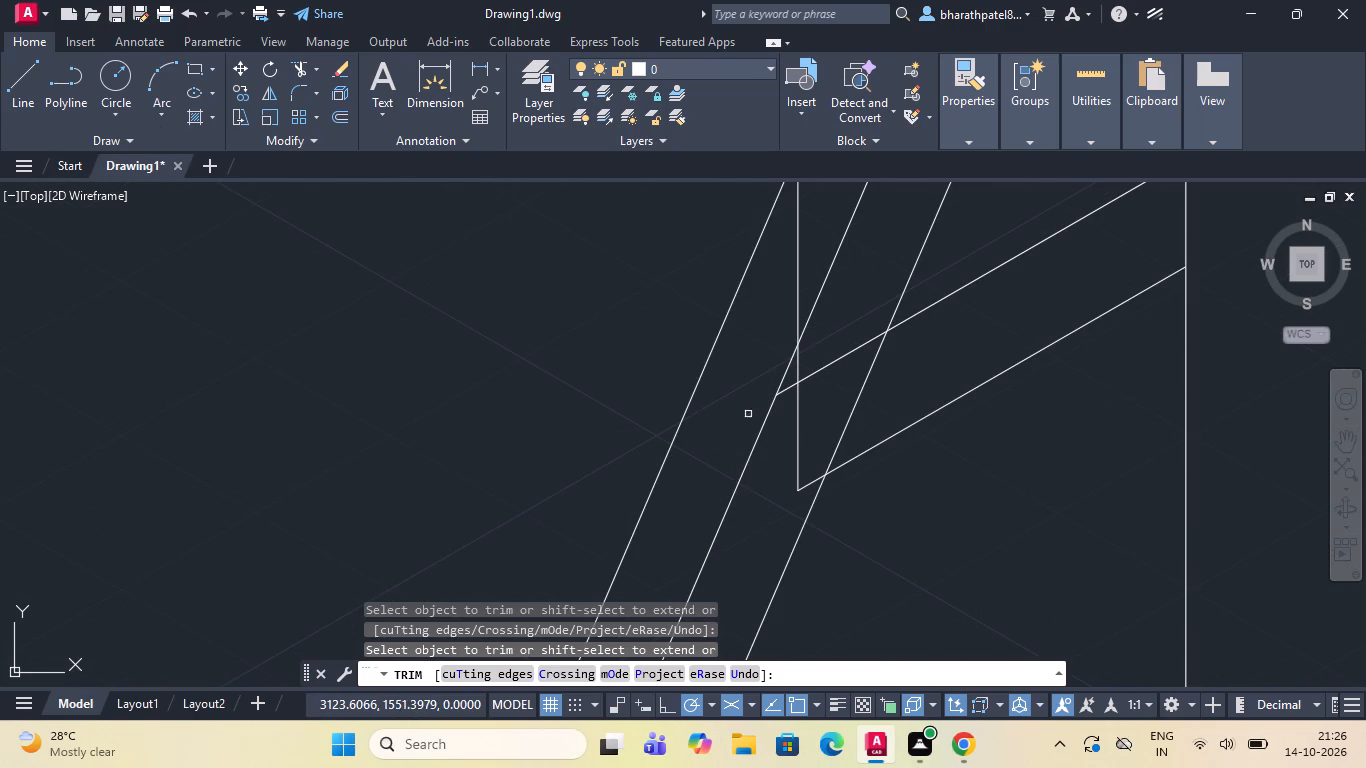
# Trim the two parallel slanted edges lying between the rib and the upright's vertical edge.
pyautogui.scroll(-3, 1066, 472)
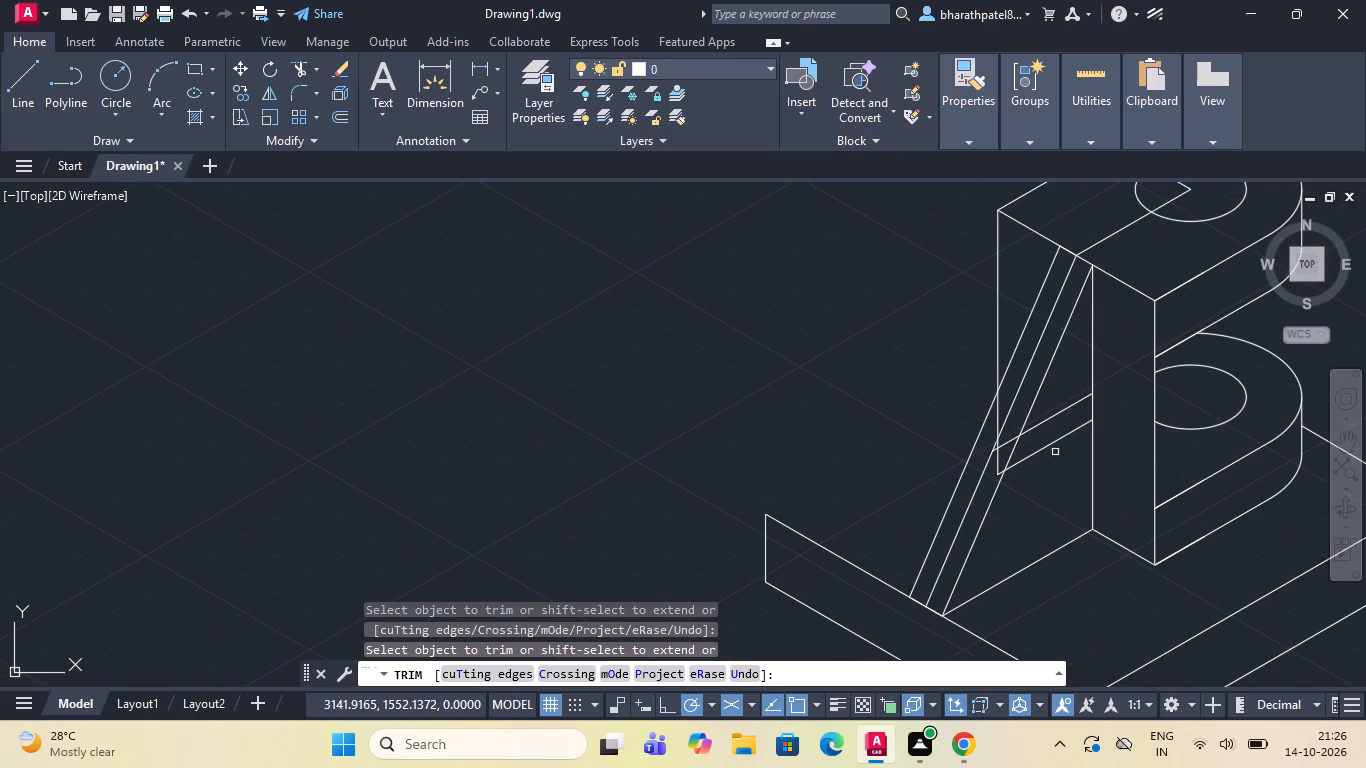
pyautogui.moveTo(1054, 406); pyautogui.dragTo(1068, 472)
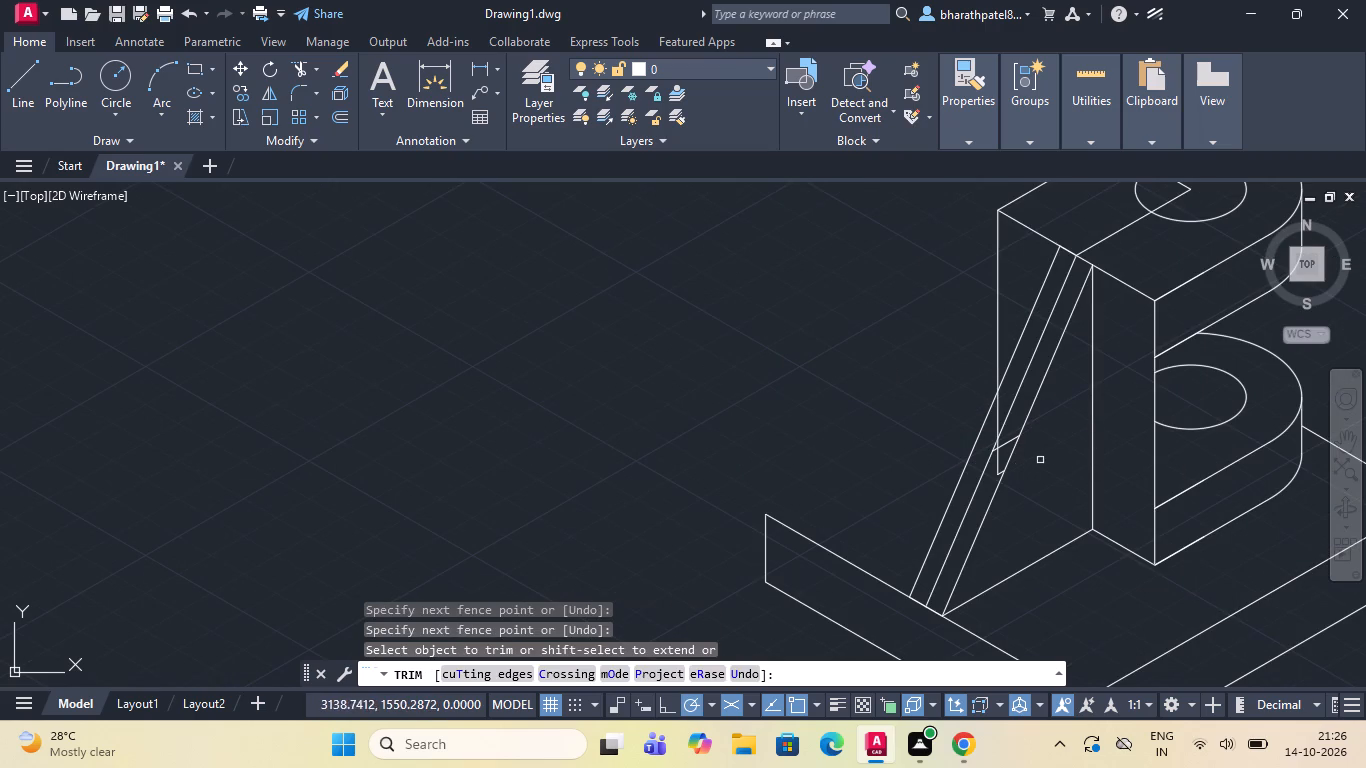
# Trim the remaining slanted and vertical line pieces crossing the rib, ending the upright's rear vertical edge at the rib's outer line.
pyautogui.scroll(4, 1003, 467)
pyautogui.moveTo(1028, 284); pyautogui.dragTo(924, 488)
pyautogui.click(973, 521)
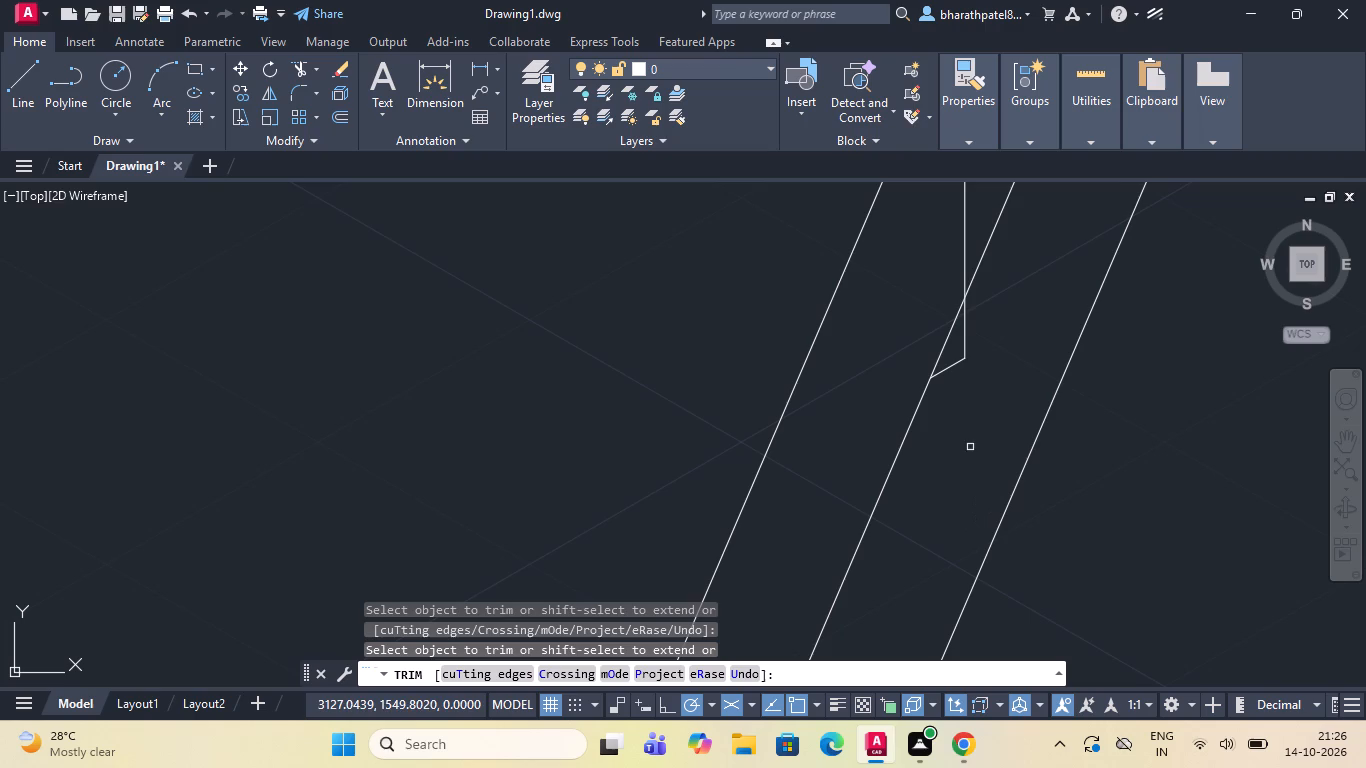
pyautogui.moveTo(972, 330); pyautogui.dragTo(953, 383)
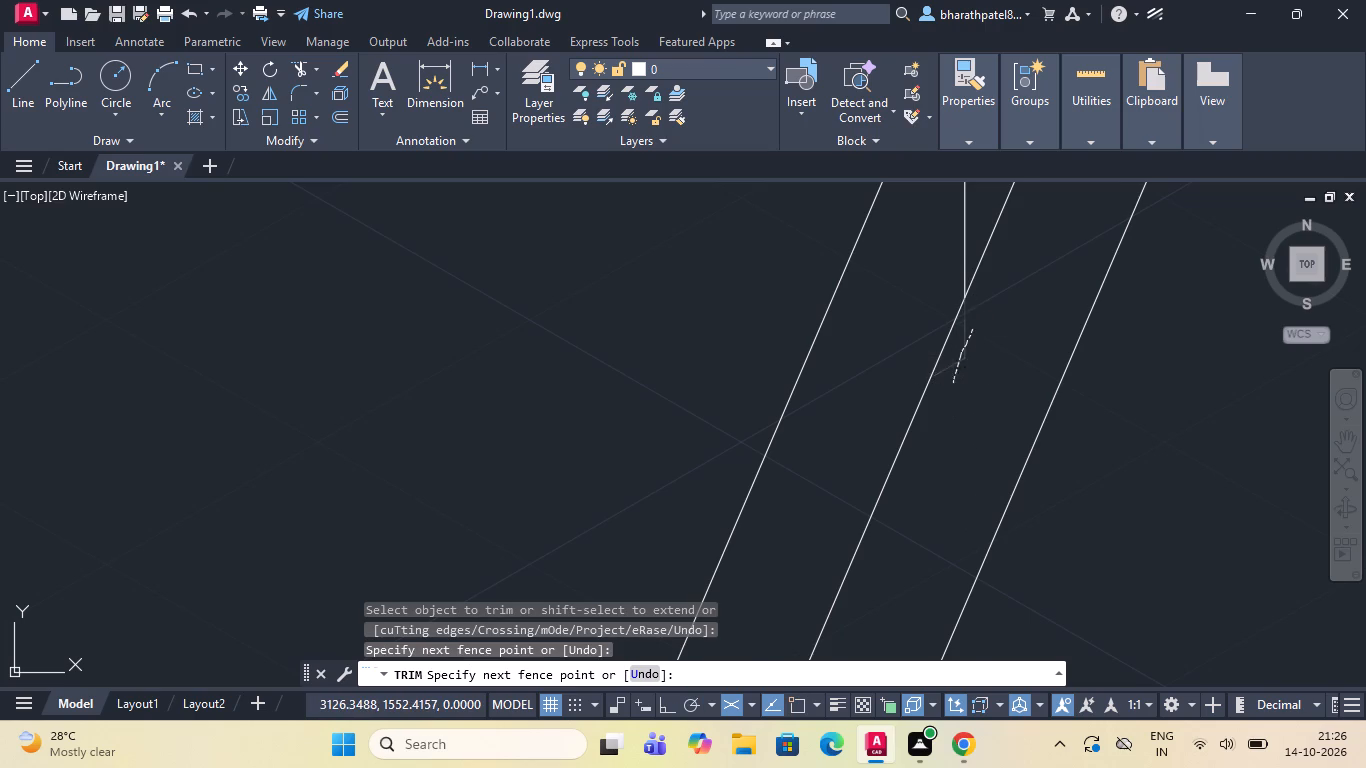
pyautogui.scroll(-3, 952, 384)
pyautogui.click(955, 327)
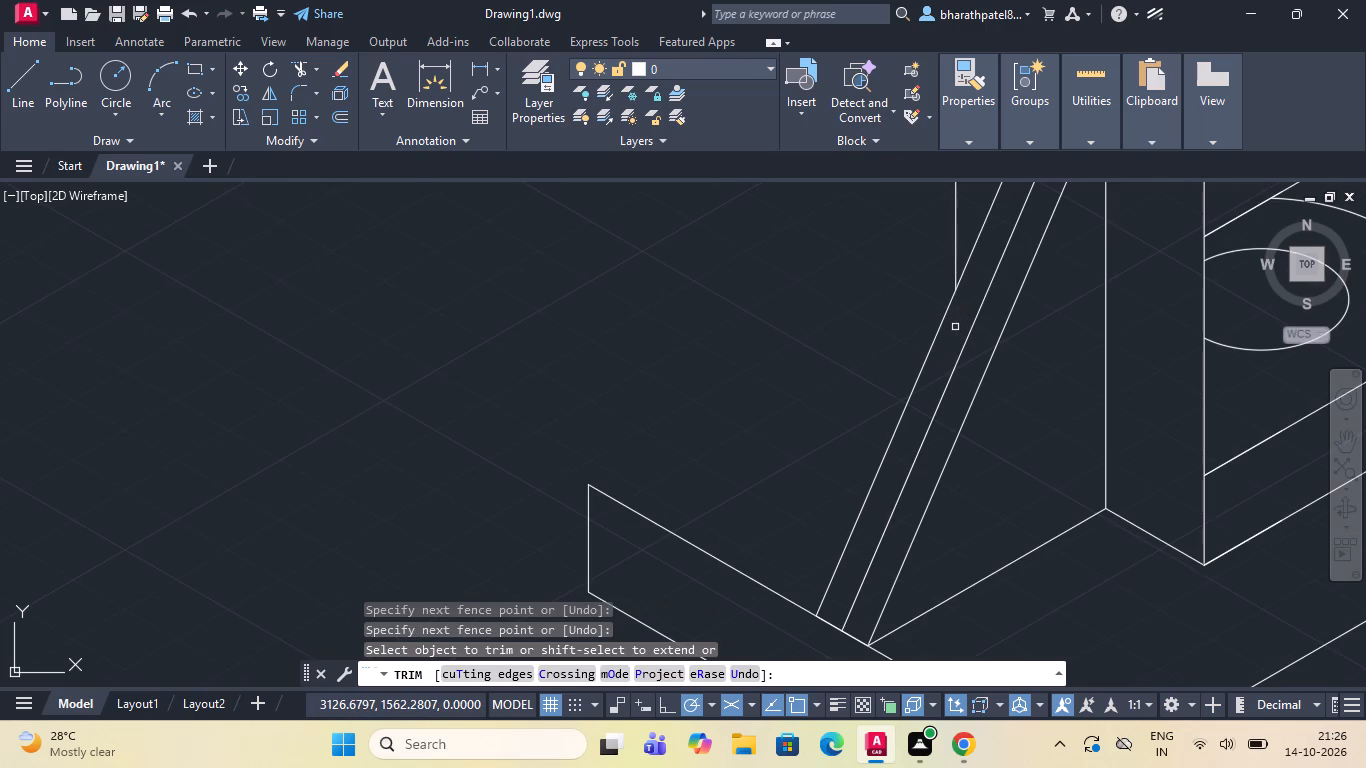
# Draw a 100-long line at 30° from the base's rear top corner on the rib side, along the top face's back edge toward the upright.
pyautogui.scroll(-3, 954, 327)
pyautogui.scroll(2, 938, 267)
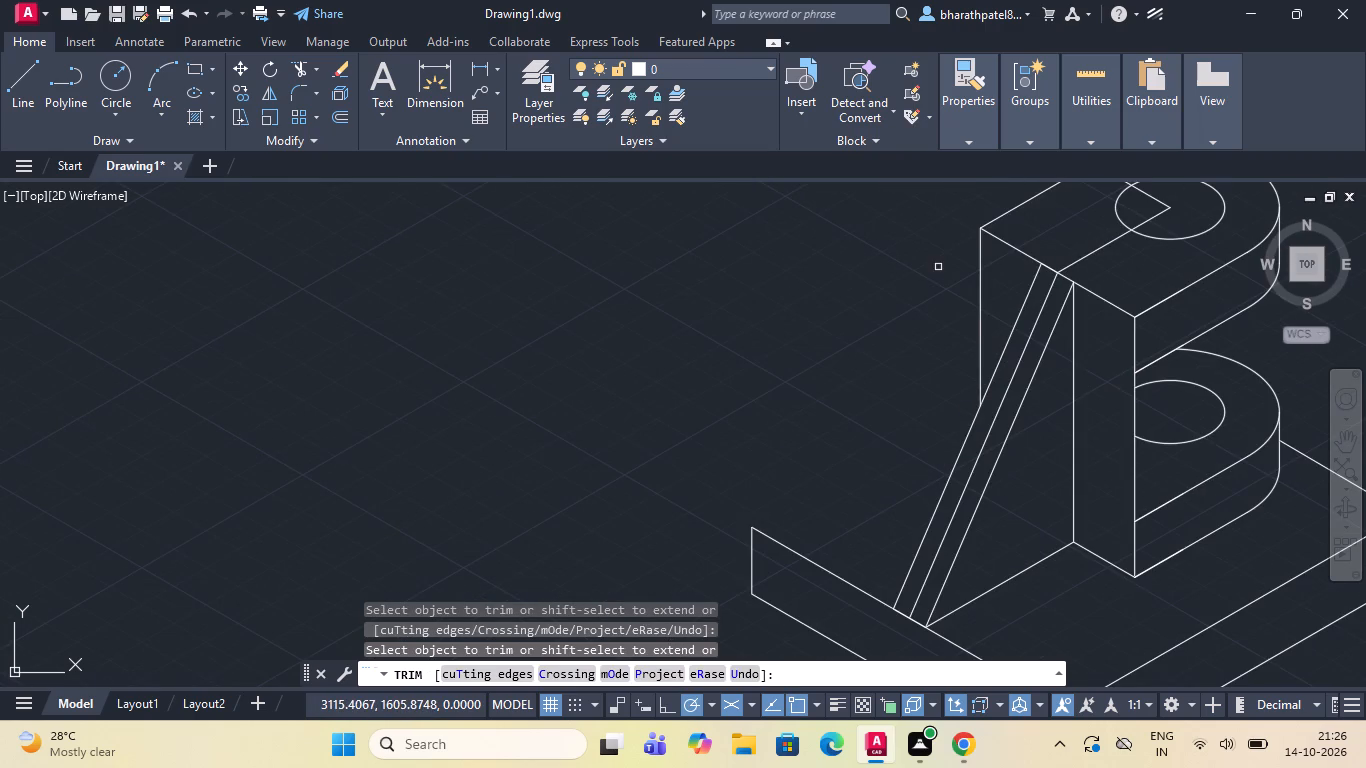
pyautogui.click(9, 94)
pyautogui.scroll(-2, 567, 390)
pyautogui.scroll(1, 656, 379)
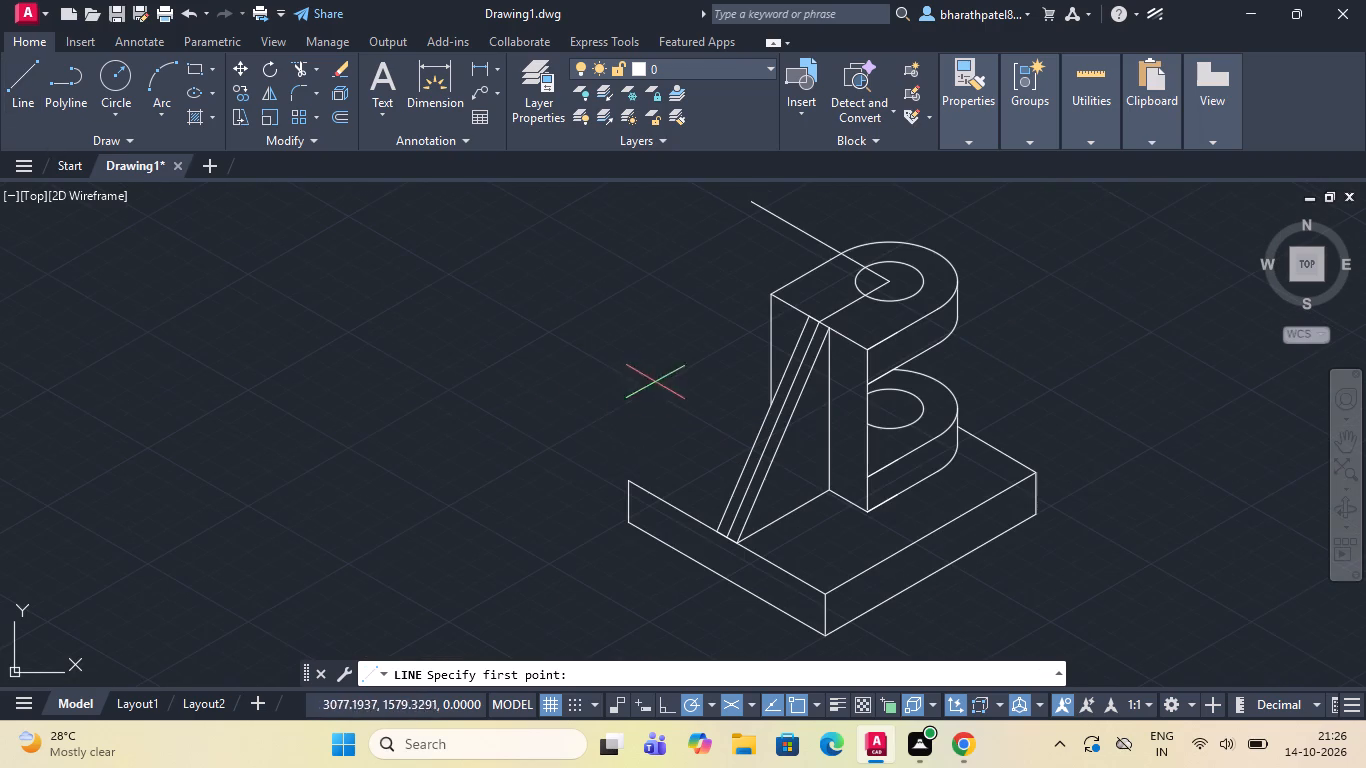
pyautogui.click(634, 482)
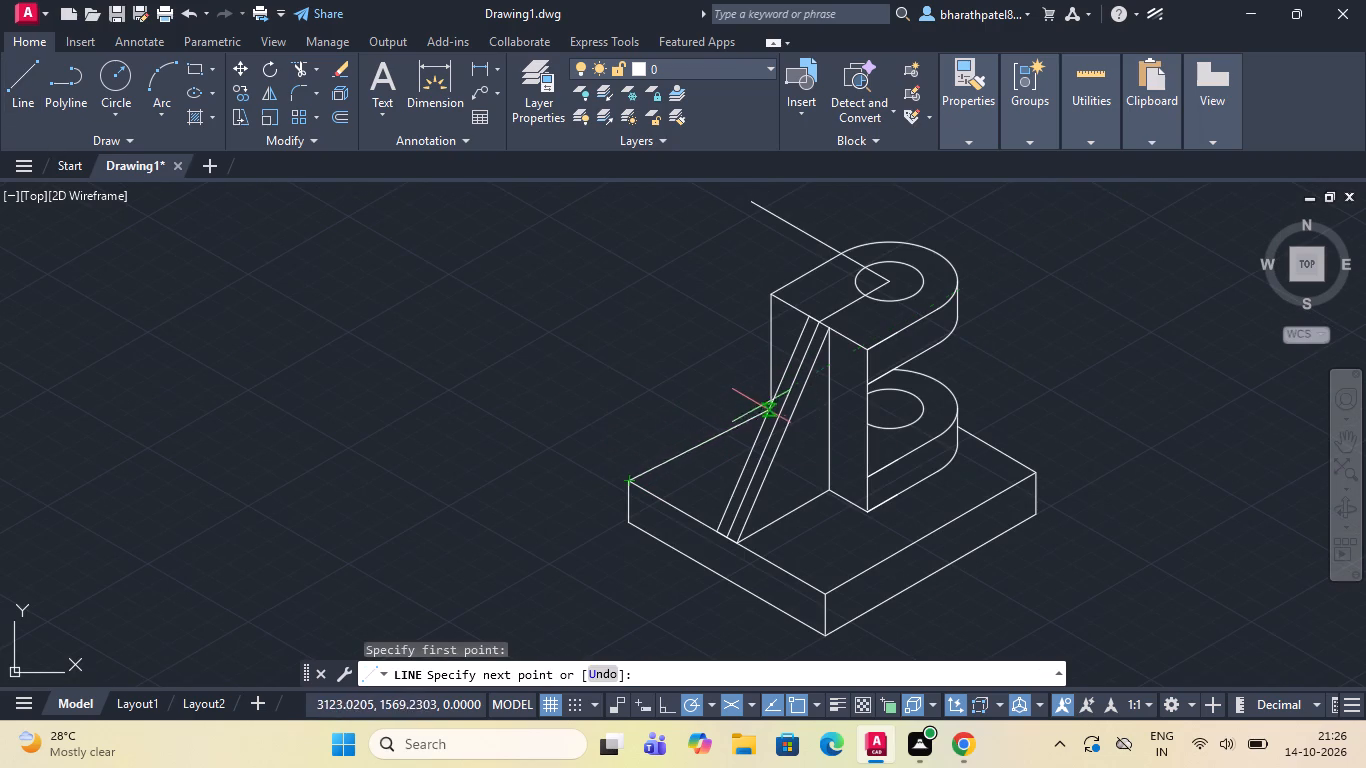
pyautogui.scroll(-1, 841, 366)
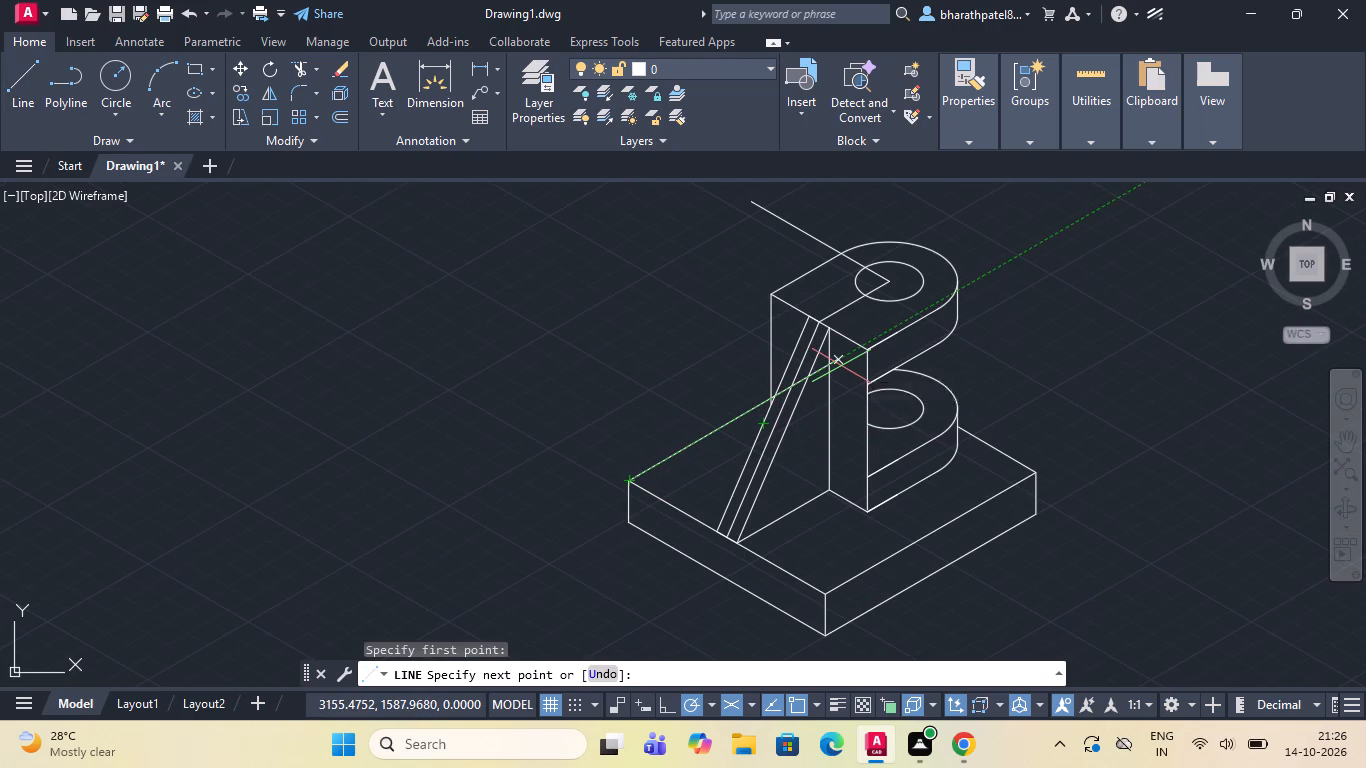
pyautogui.scroll(-1, 841, 366)
pyautogui.scroll(3, 841, 366)
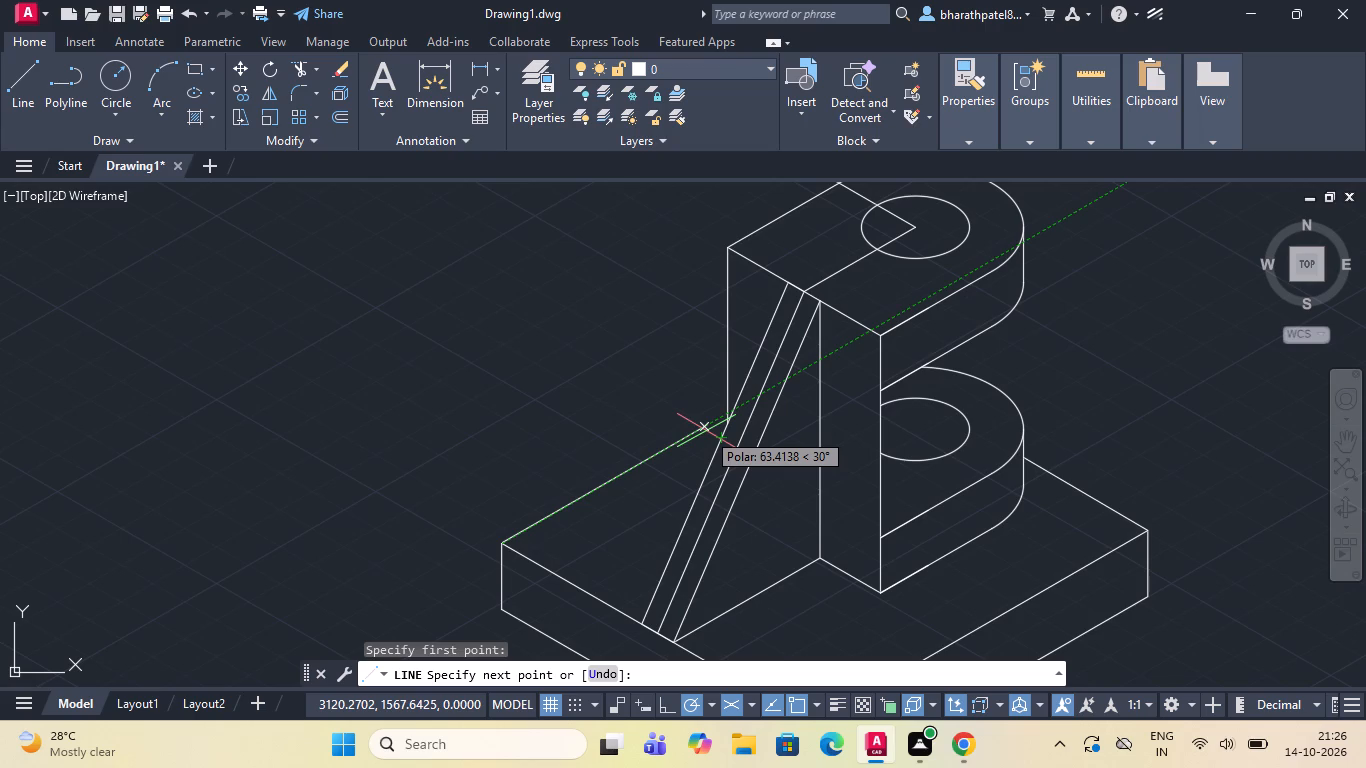
pyautogui.press('1')
pyautogui.write('00')
pyautogui.press('Return')
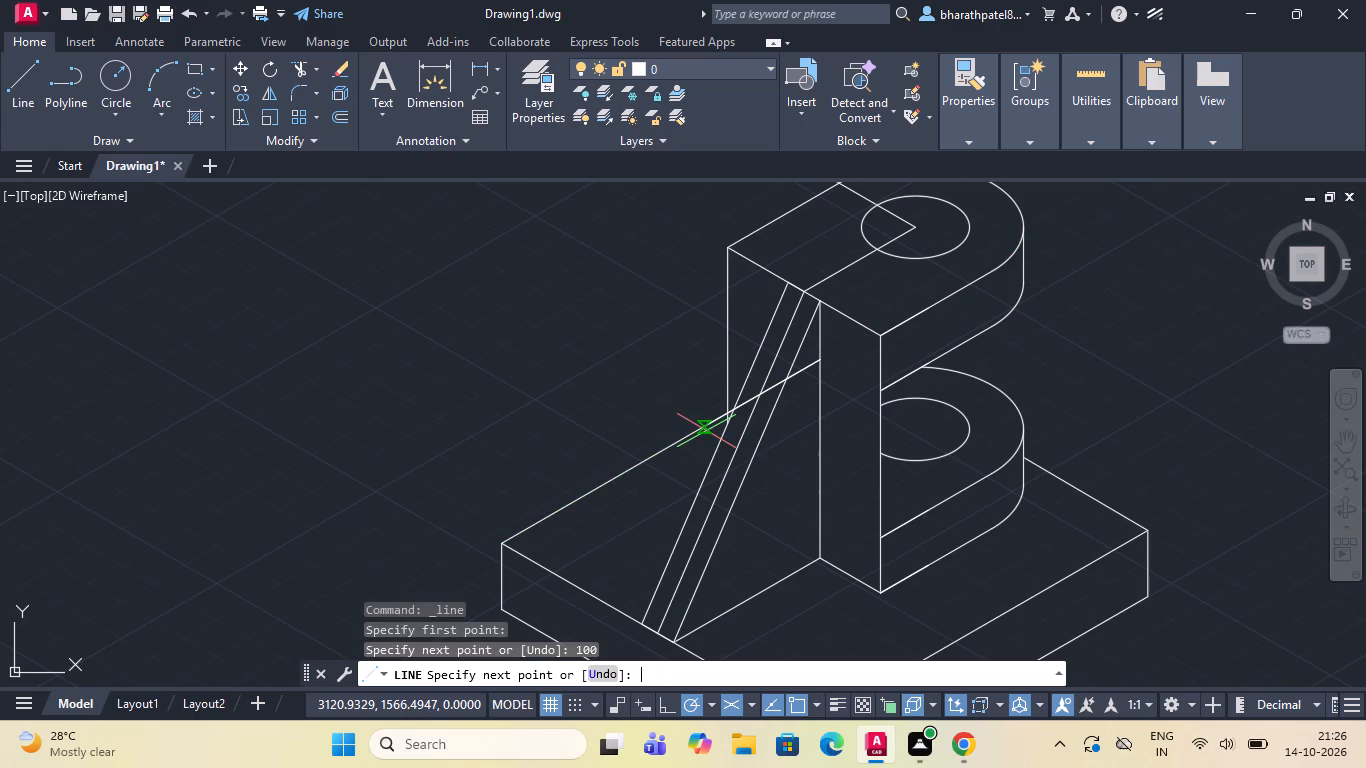
pyautogui.press('Escape')
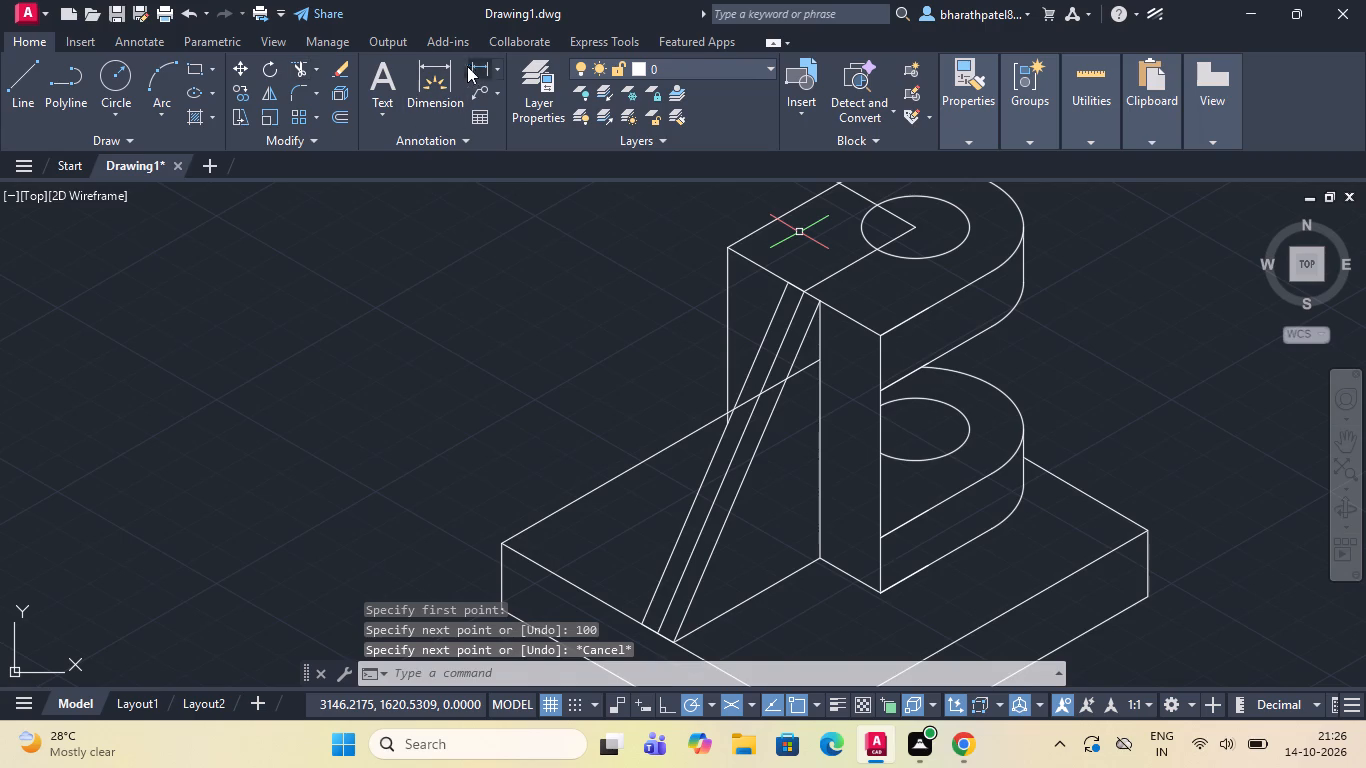
# Trim the new base edge between the upright's rear vertical edge and the rib, and erase its remaining part crossing the rib.
pyautogui.click(299, 66)
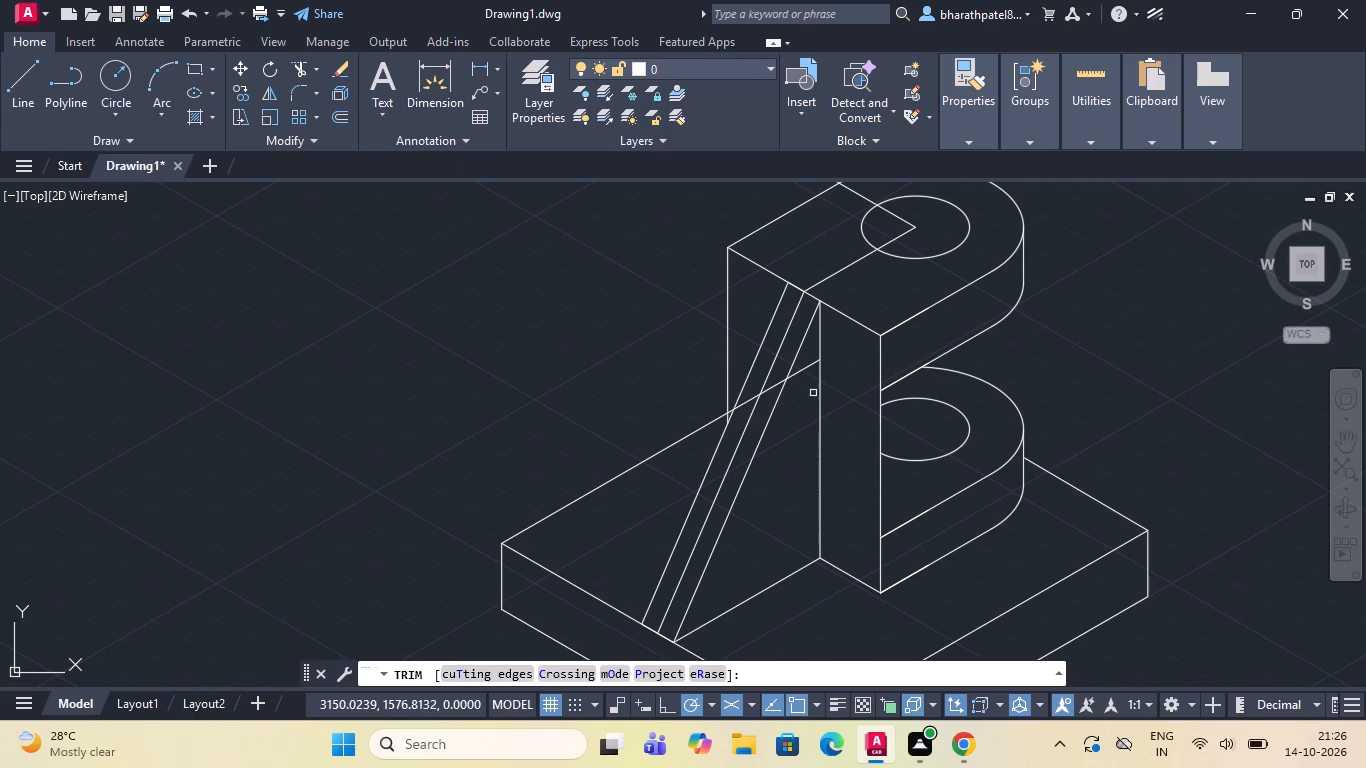
pyautogui.scroll(4, 807, 391)
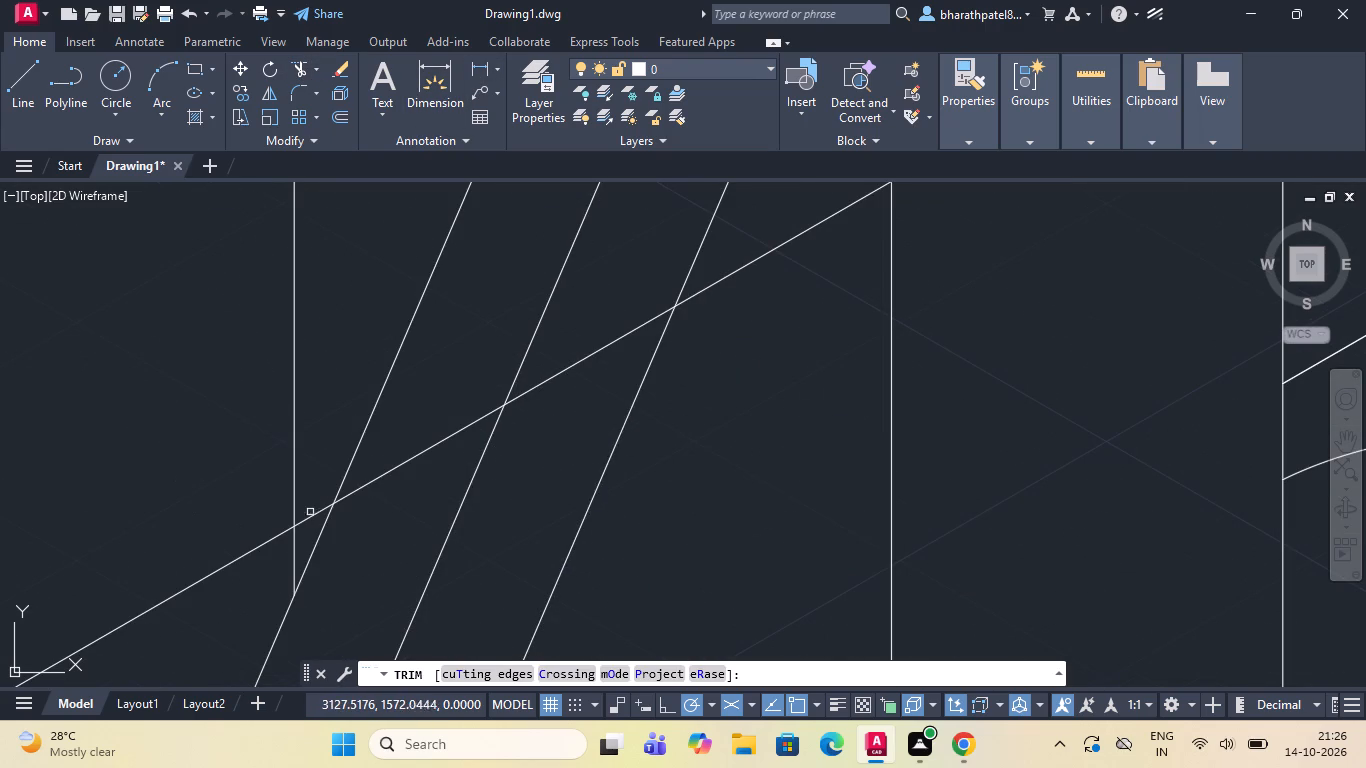
pyautogui.click(310, 515)
pyautogui.press('Escape')
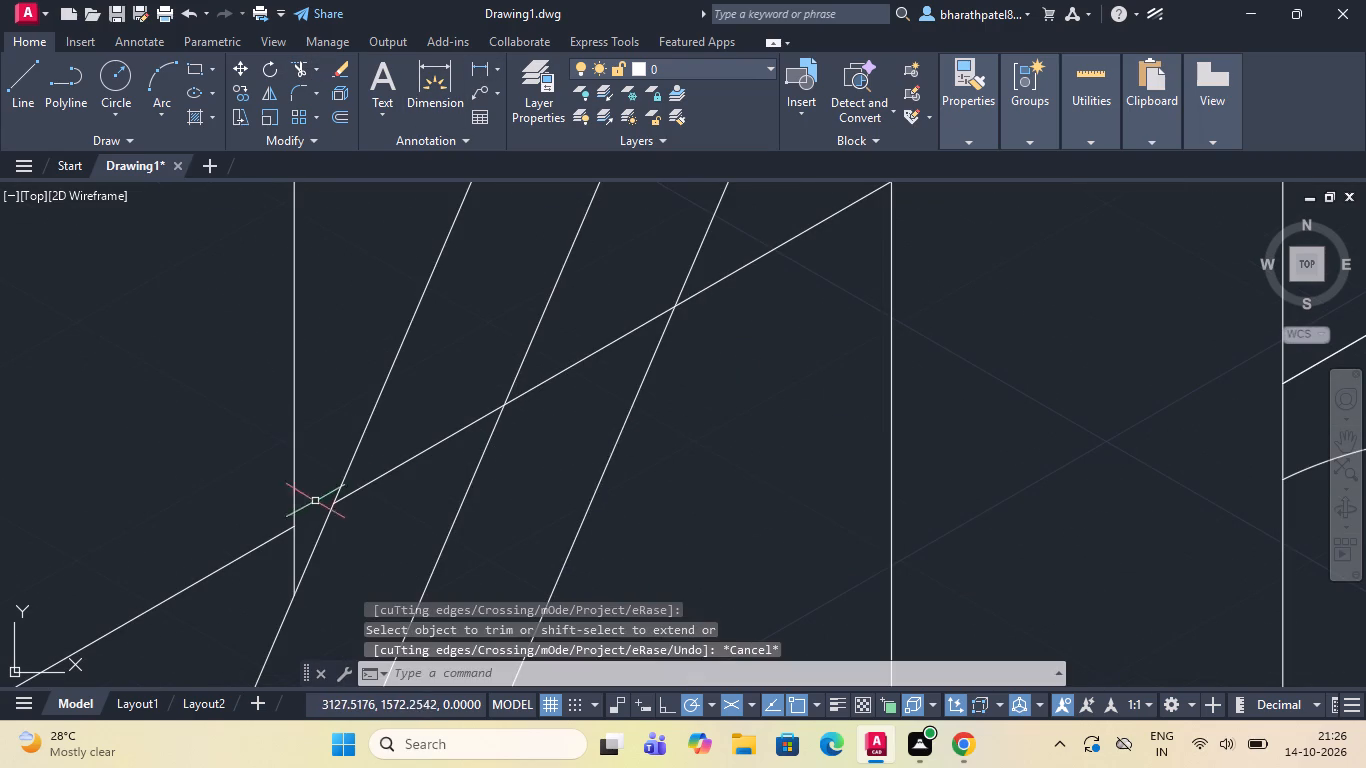
pyautogui.click(400, 466)
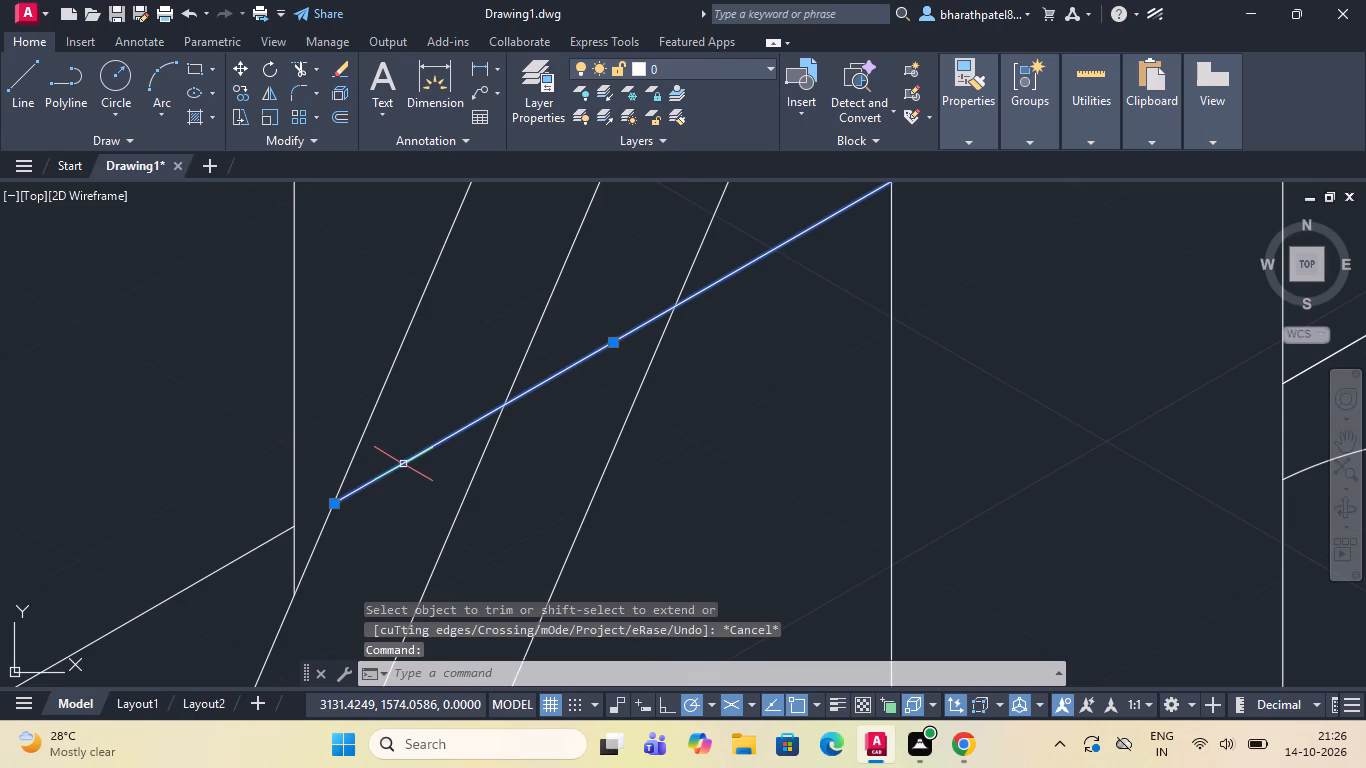
pyautogui.press('Delete')
# Draw a 15-long line at 30° from the upright's near vertical edge, starting at the upper boss's underside corner.
pyautogui.scroll(-6, 409, 461)
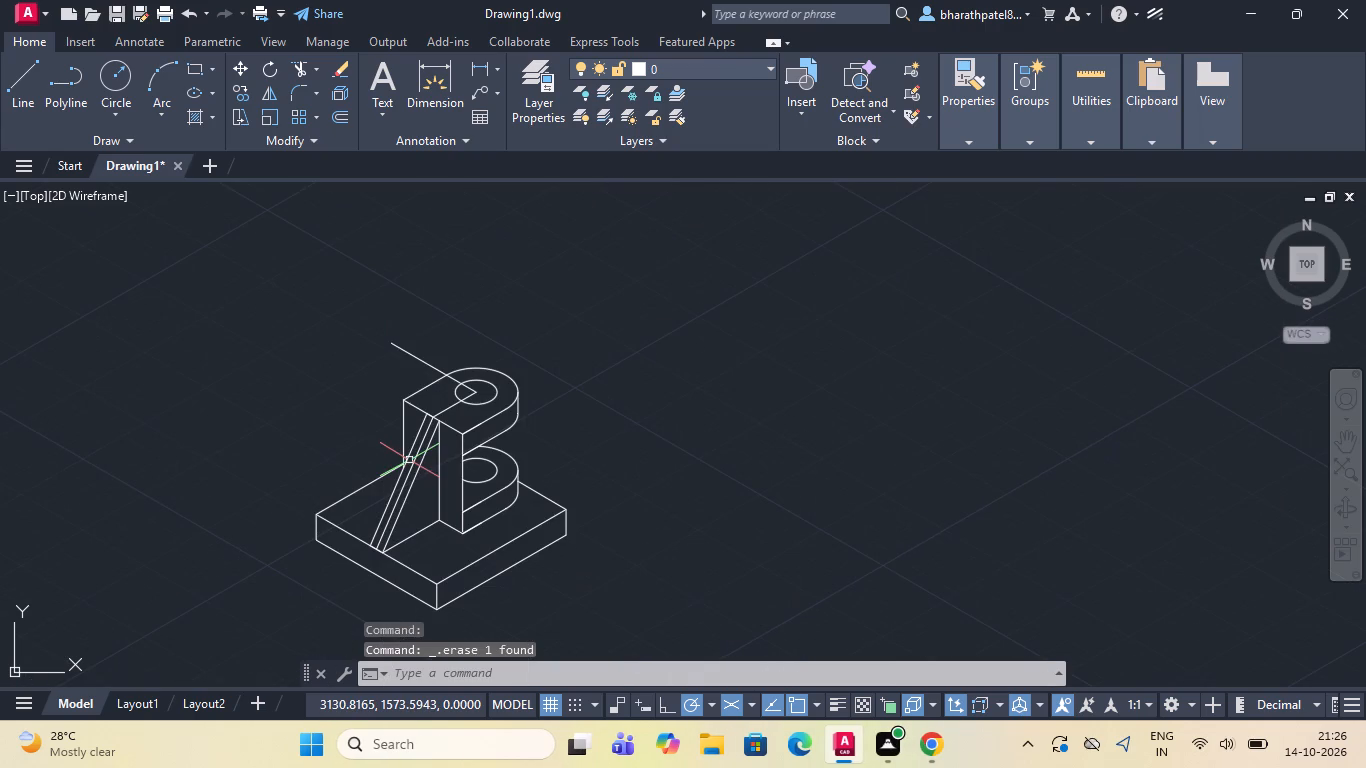
pyautogui.scroll(1, 373, 581)
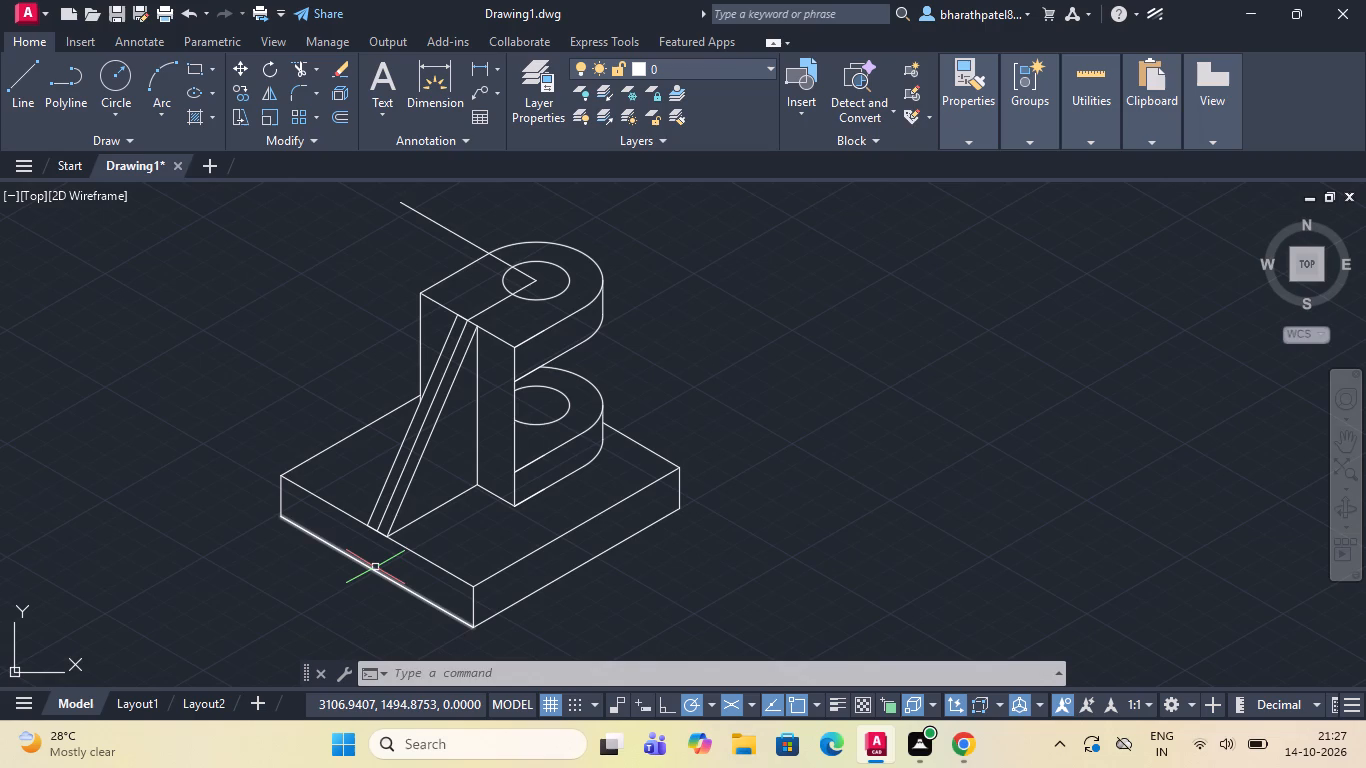
pyautogui.moveTo(40, 223); pyautogui.dragTo(40, 197)
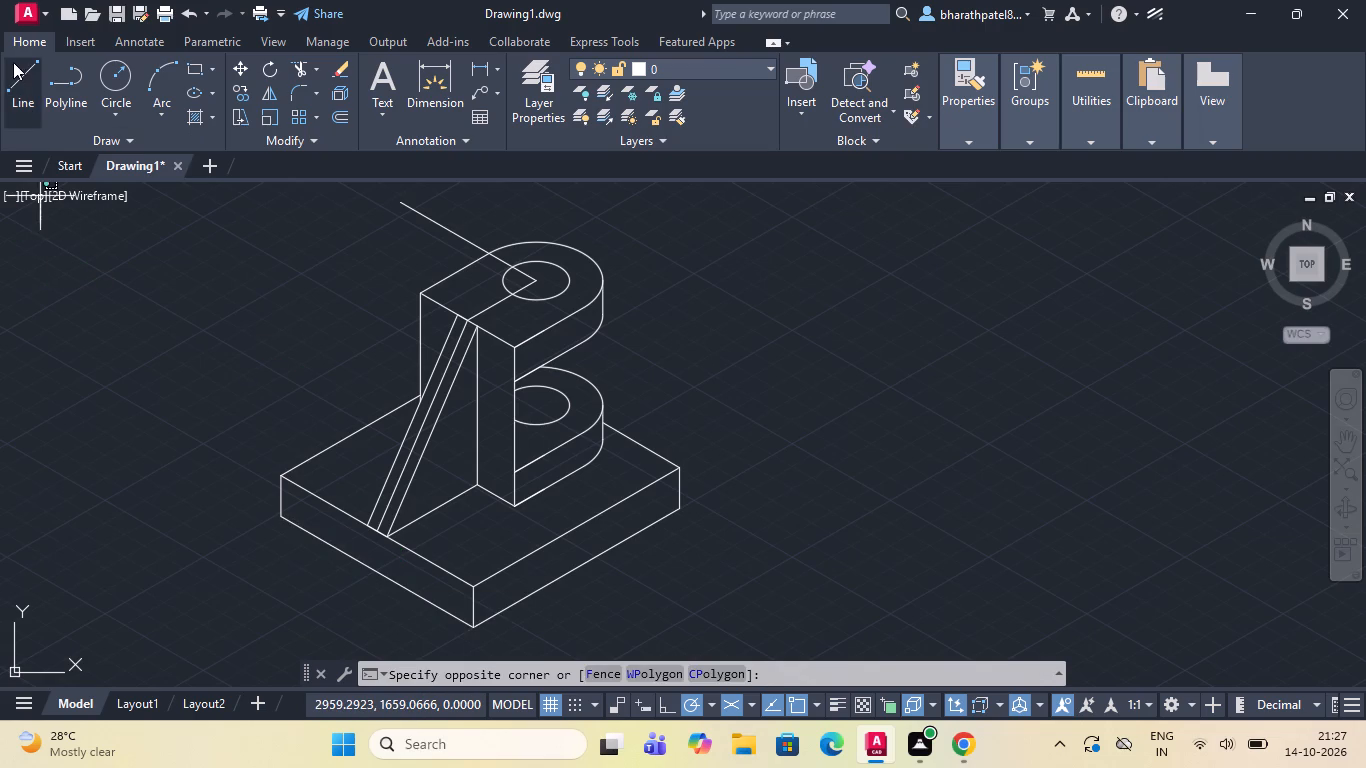
pyautogui.click(16, 85)
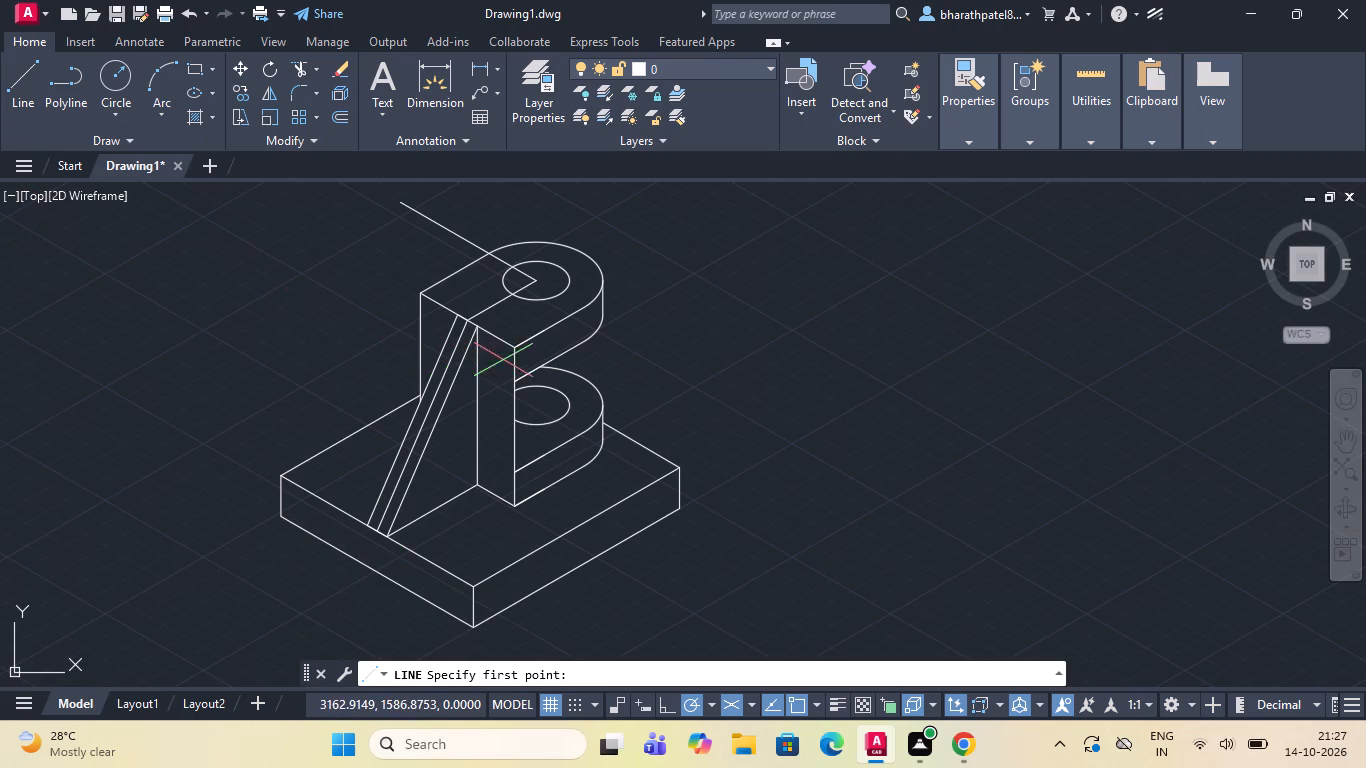
pyautogui.scroll(3, 503, 360)
pyautogui.click(543, 447)
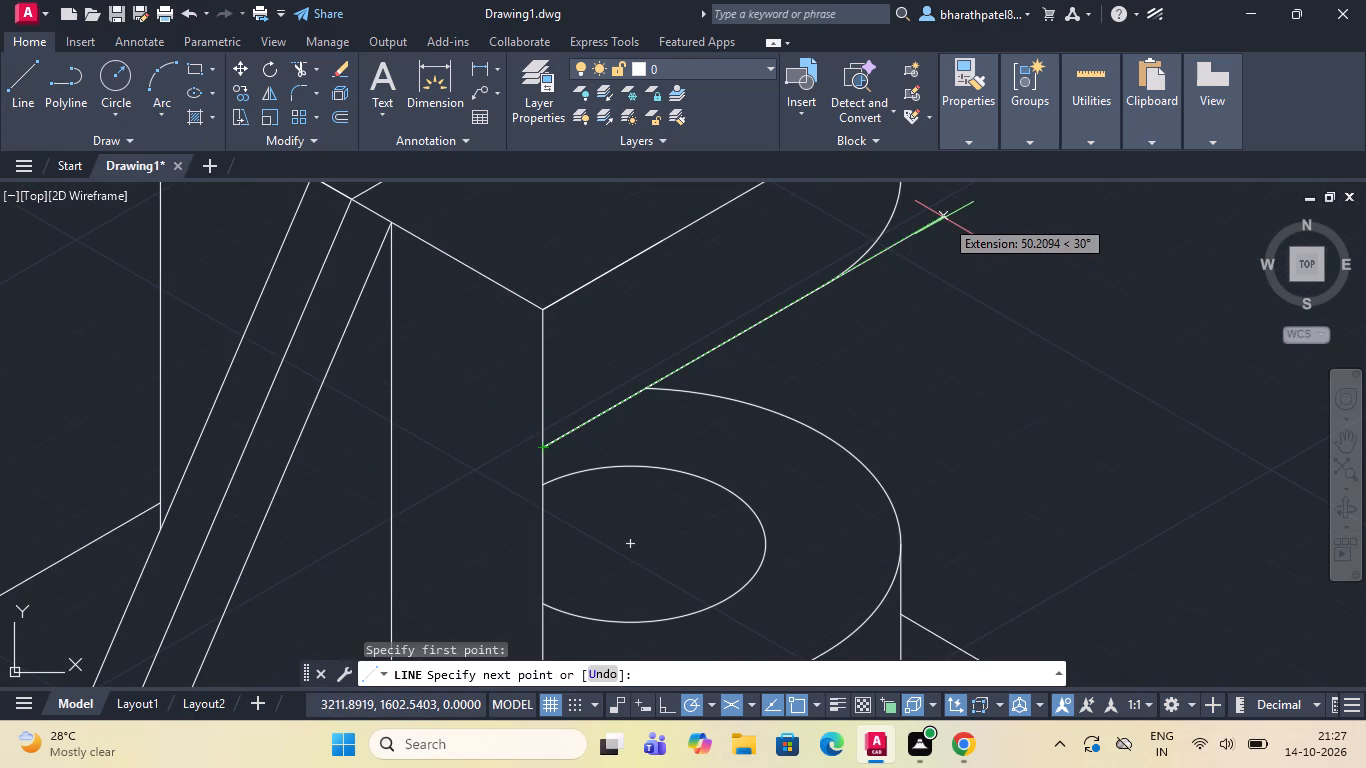
pyautogui.write('15')
pyautogui.press('Return')
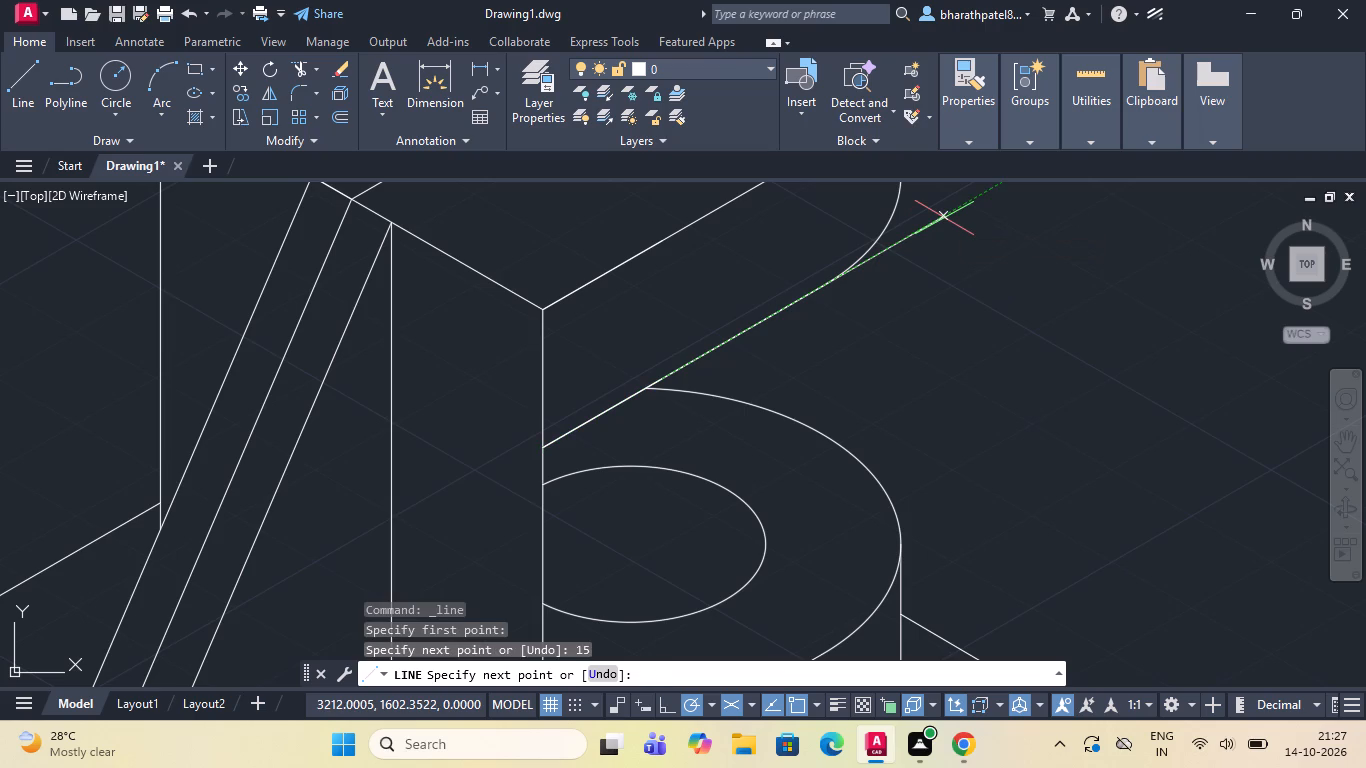
pyautogui.scroll(-2, 931, 208)
pyautogui.scroll(1, 823, 449)
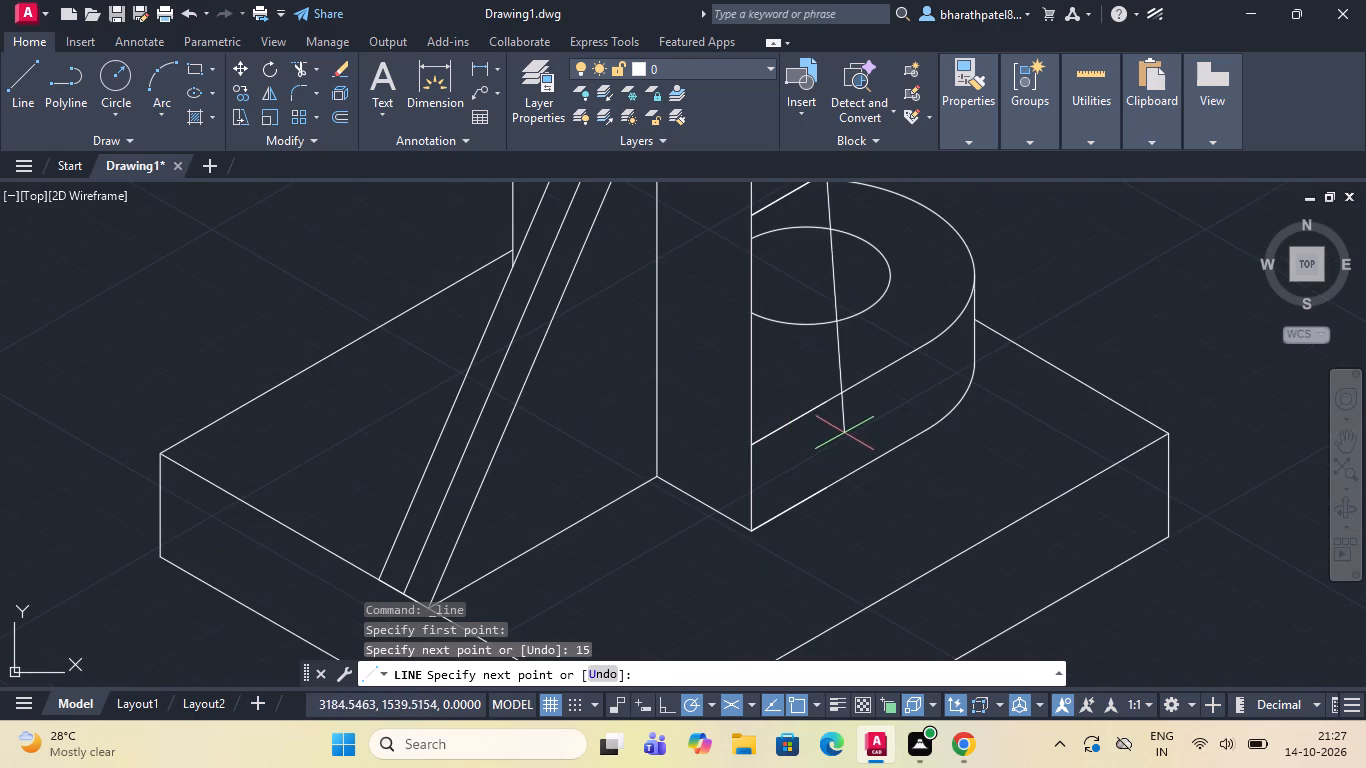
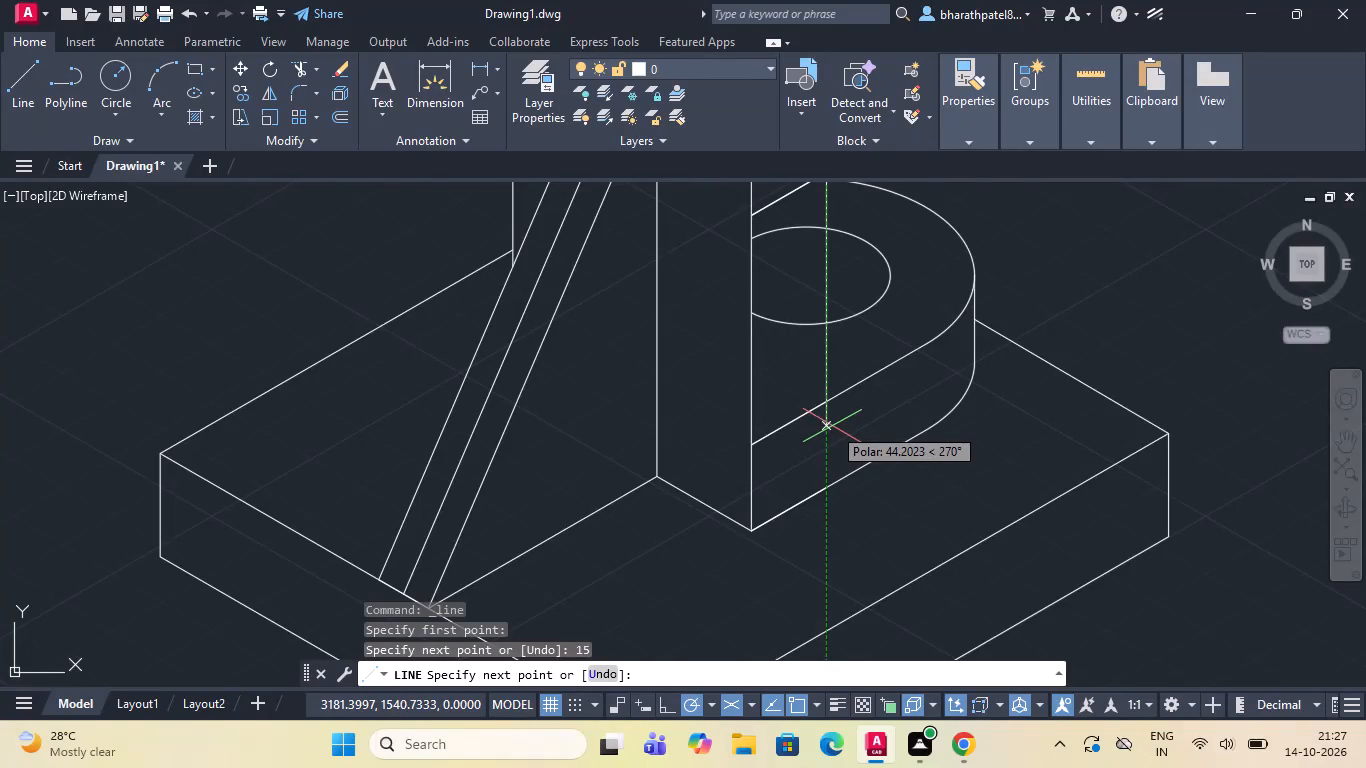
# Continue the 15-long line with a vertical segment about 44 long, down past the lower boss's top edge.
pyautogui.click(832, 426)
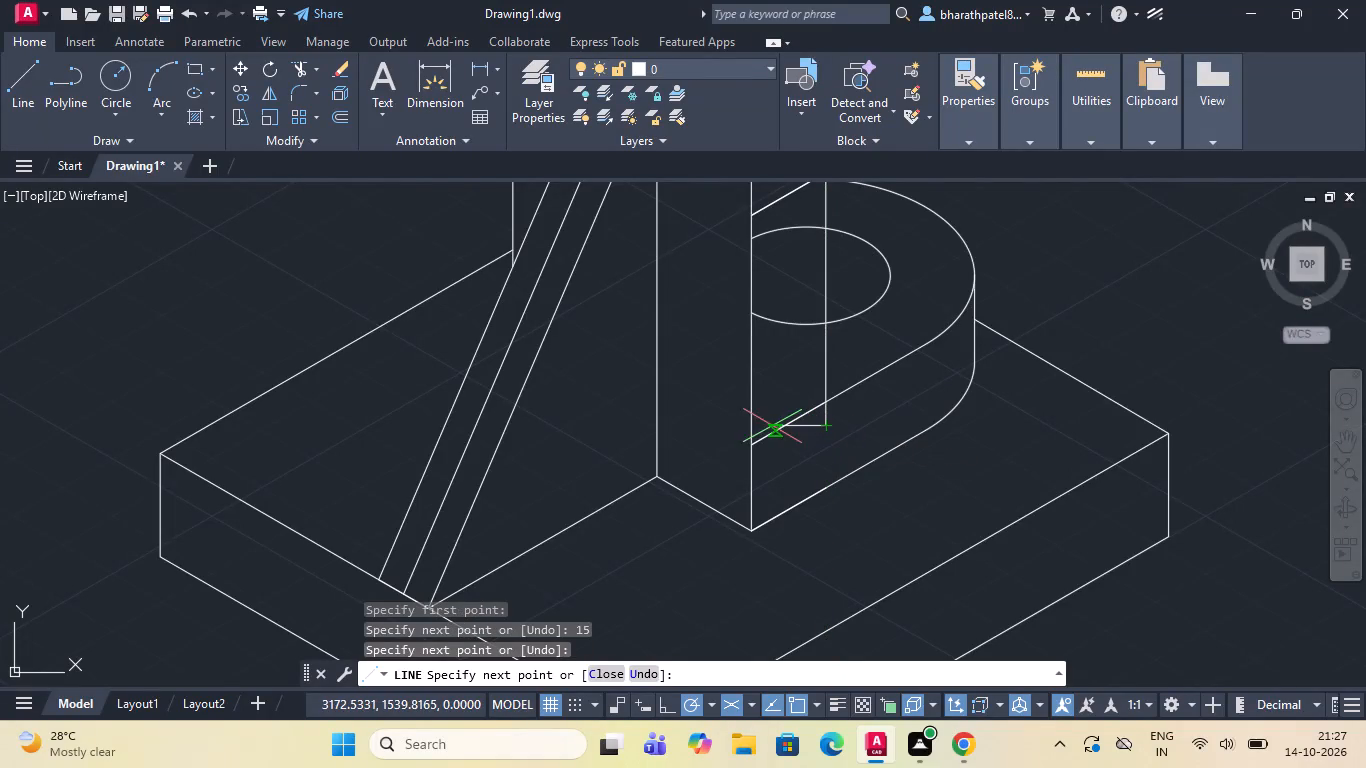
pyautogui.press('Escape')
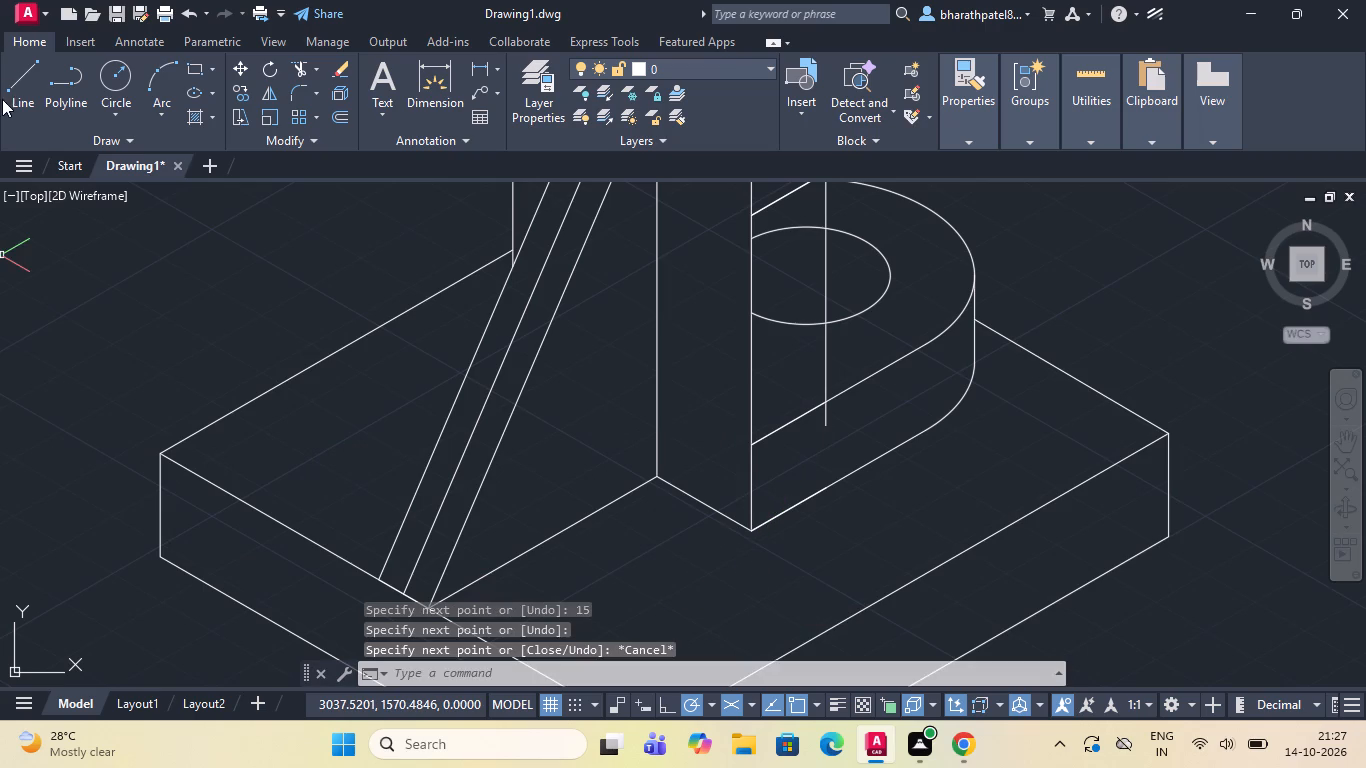
# Draw a 10-long line at 30° from the upper boss's underside corner on the upright, continuing about 49 vertically down past the lower boss's top edge.
pyautogui.click(11, 89)
pyautogui.scroll(-2, 91, 511)
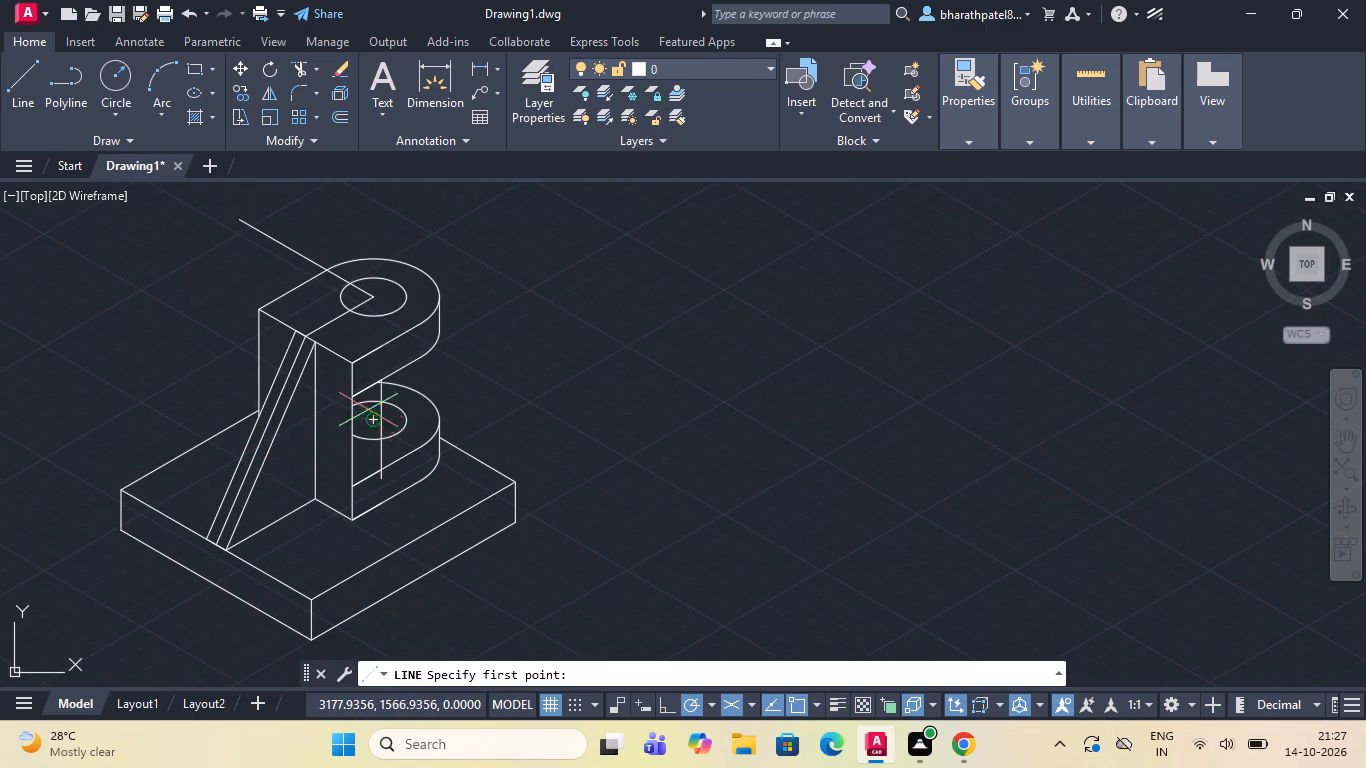
pyautogui.scroll(3, 369, 403)
pyautogui.click(297, 371)
pyautogui.scroll(-3, 297, 372)
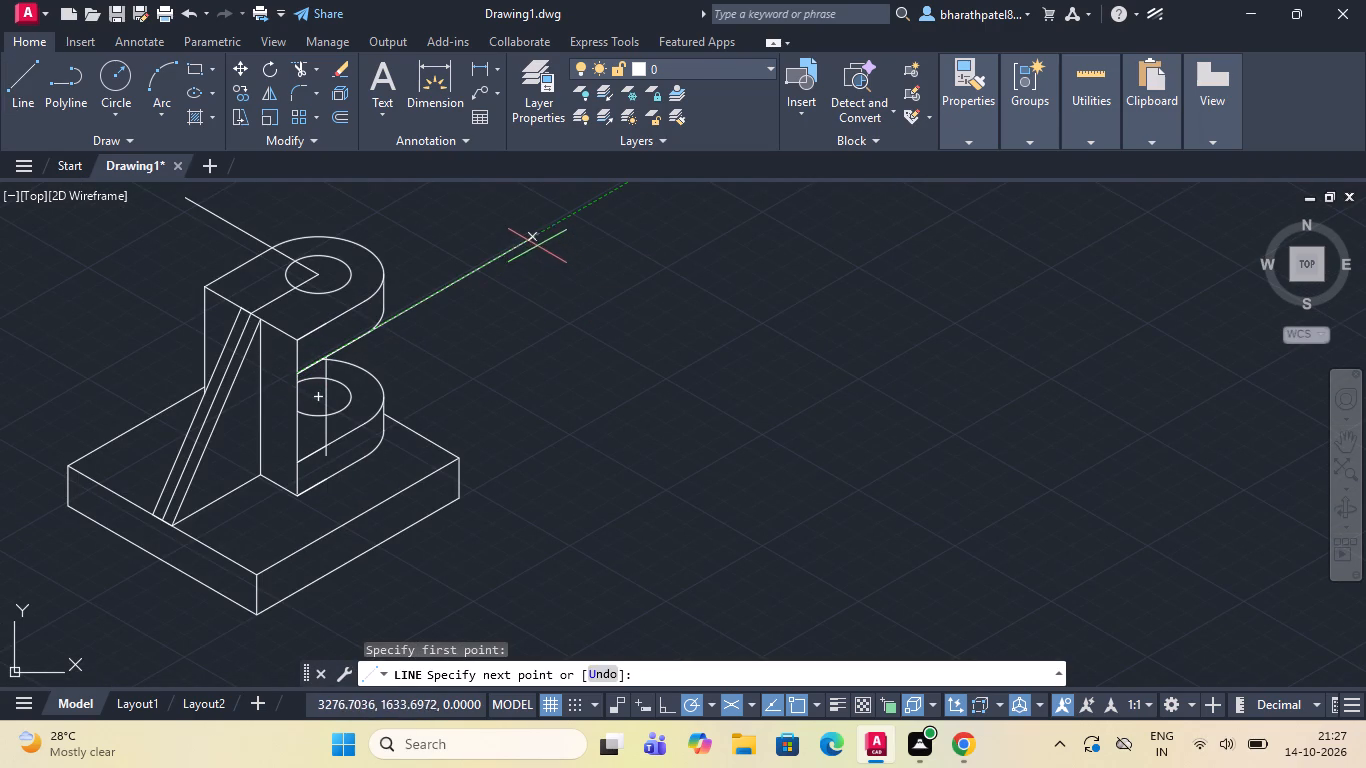
pyautogui.write('10')
pyautogui.press('Return')
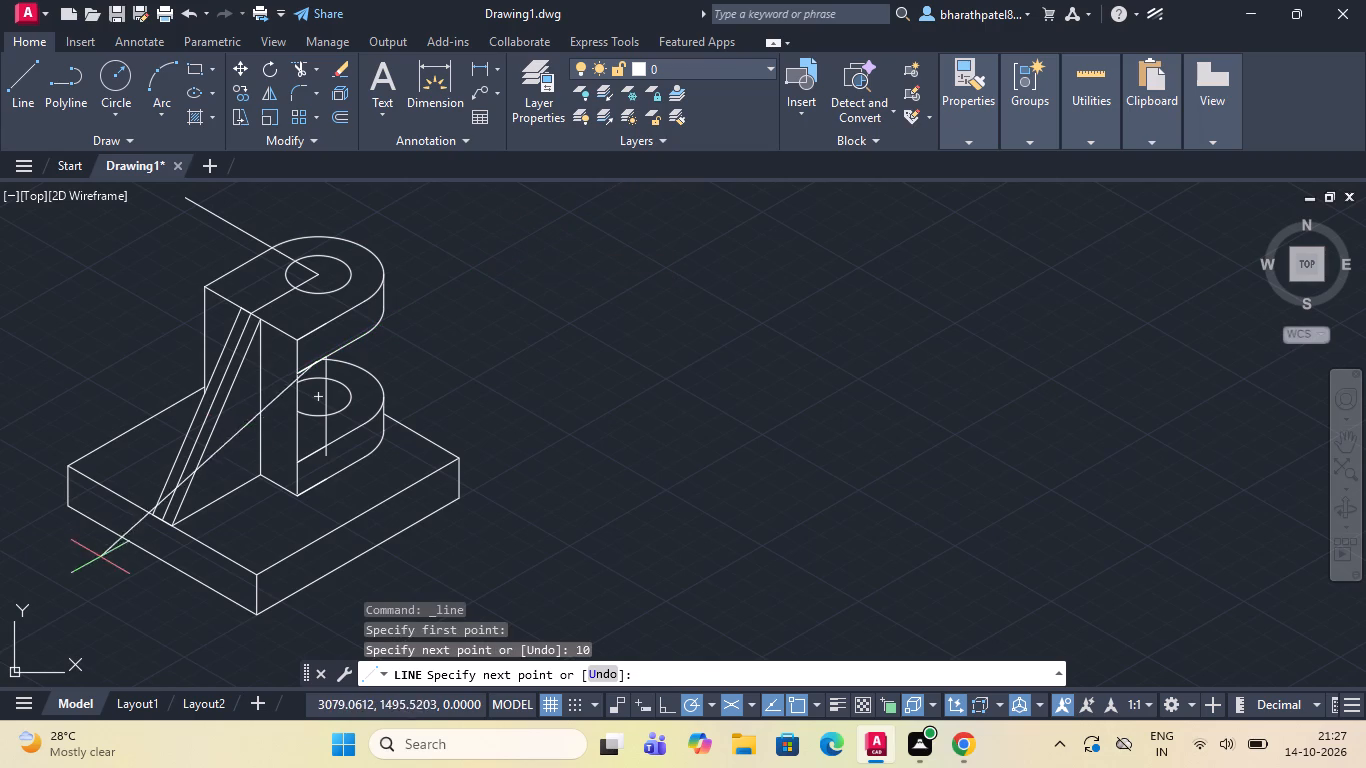
pyautogui.scroll(2, 271, 485)
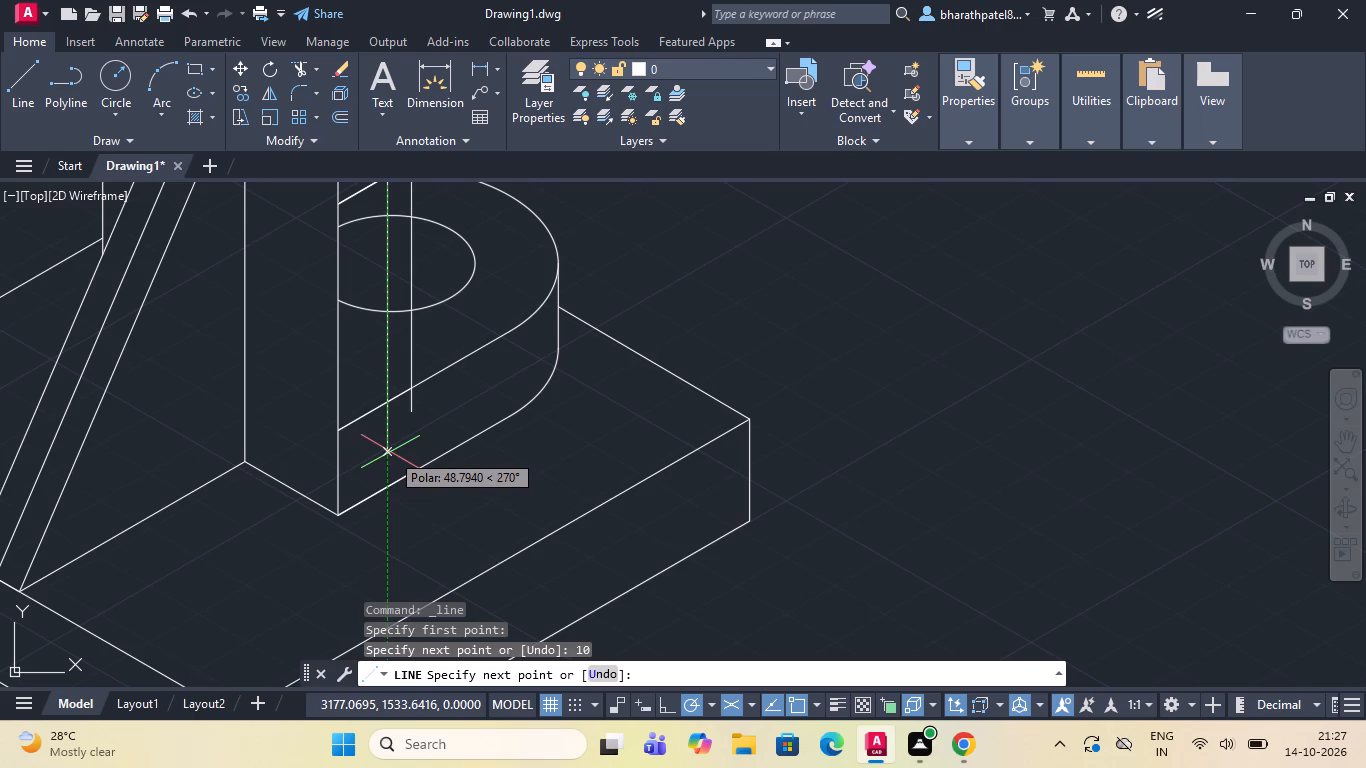
pyautogui.scroll(-2, 390, 452)
pyautogui.scroll(1, 390, 452)
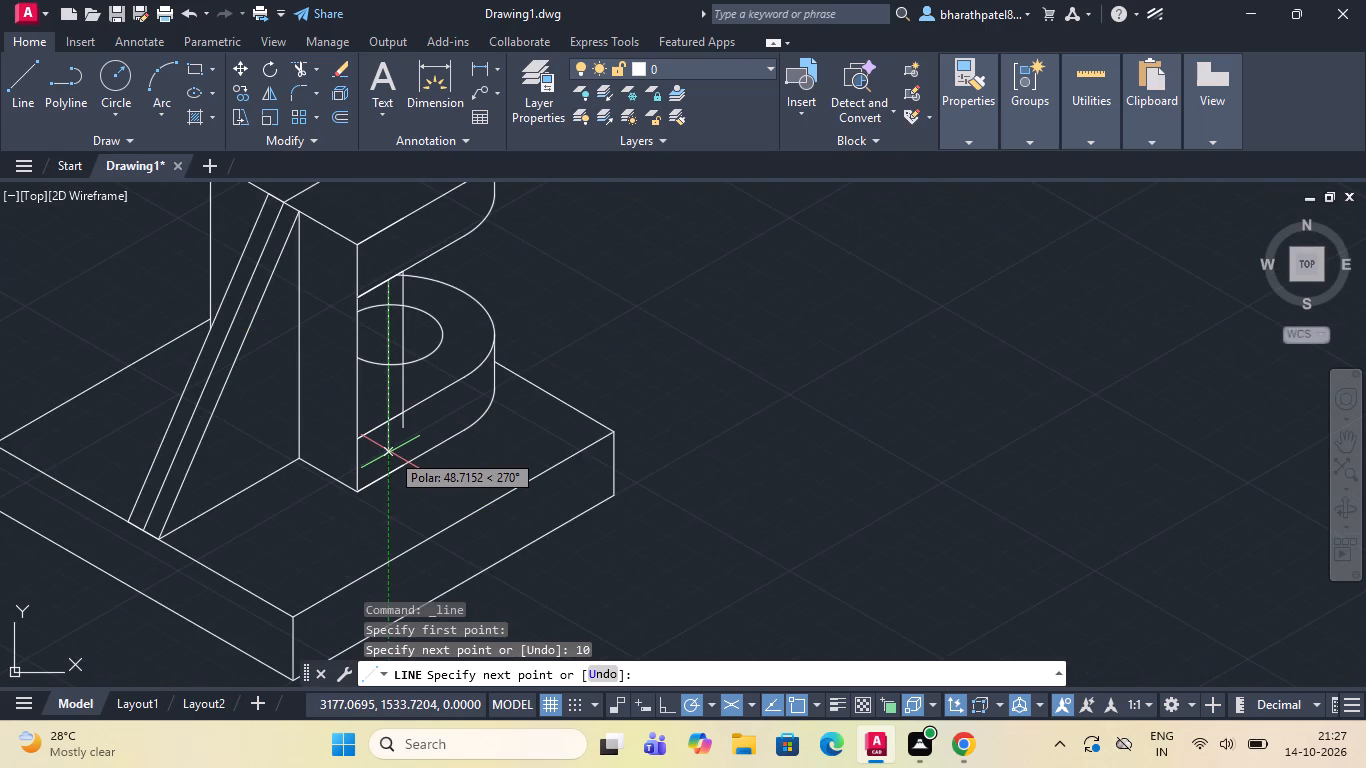
pyautogui.click(390, 452)
pyautogui.press('Escape')
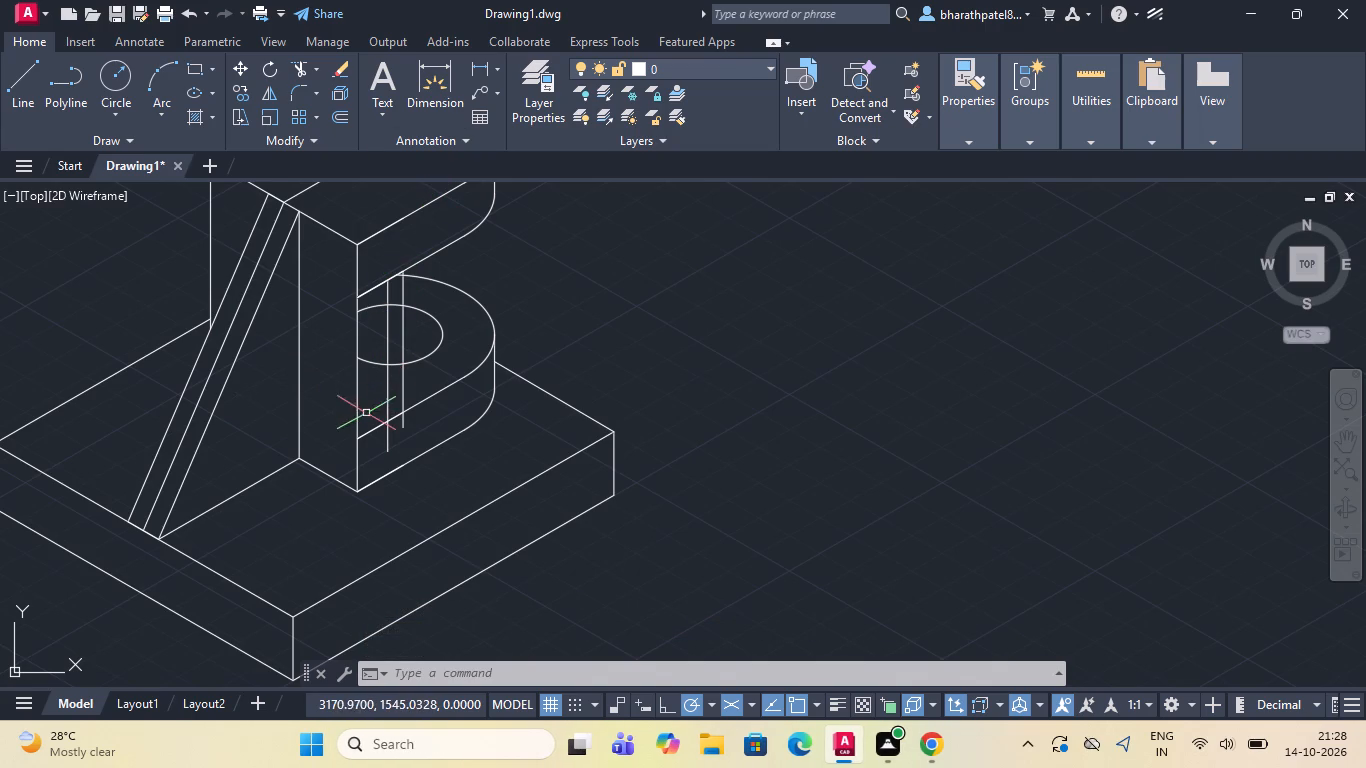
# Erase the outer vertical line that starts at the end of the 15-long line.
pyautogui.click(404, 335)
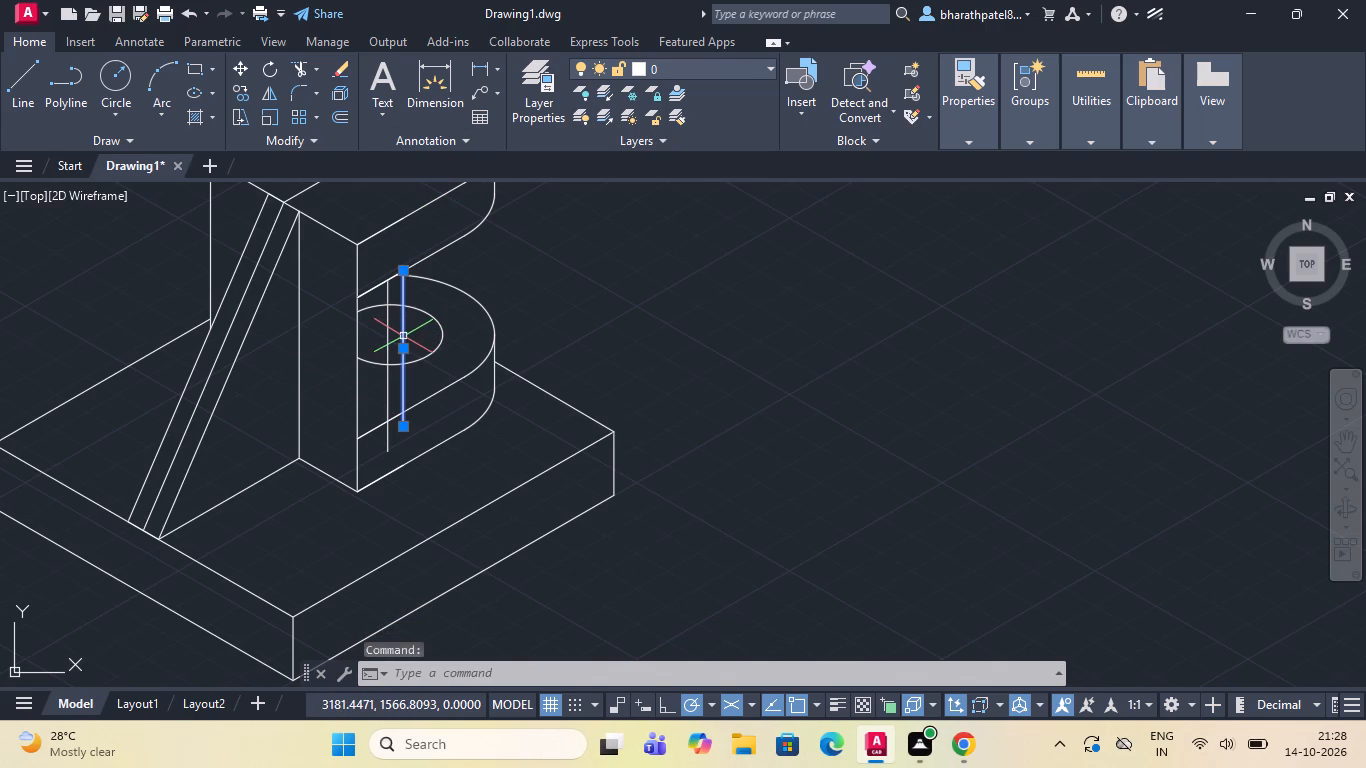
pyautogui.press('Delete')
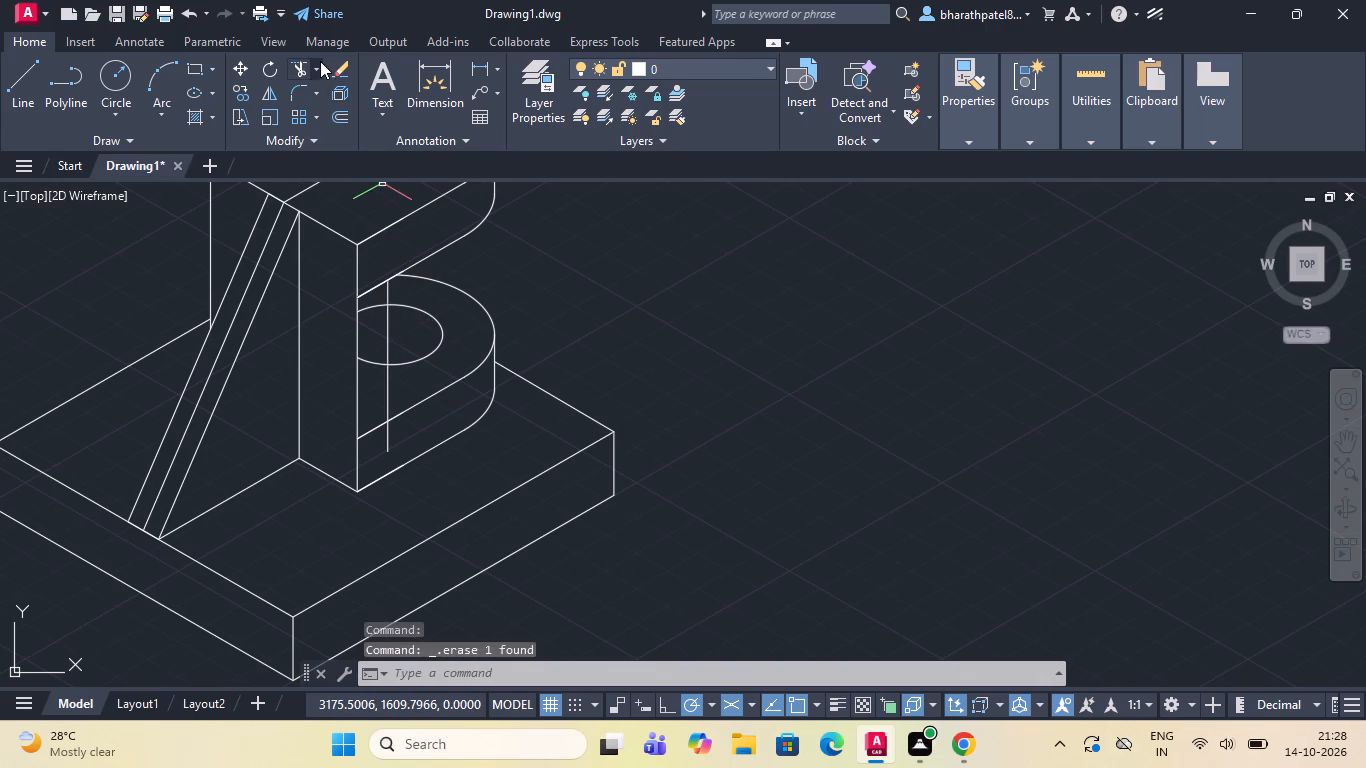
# Trim the vertical line below the lower boss's top edge, and the edge and hole pieces between it and the upright's near vertical edge.
pyautogui.click(305, 66)
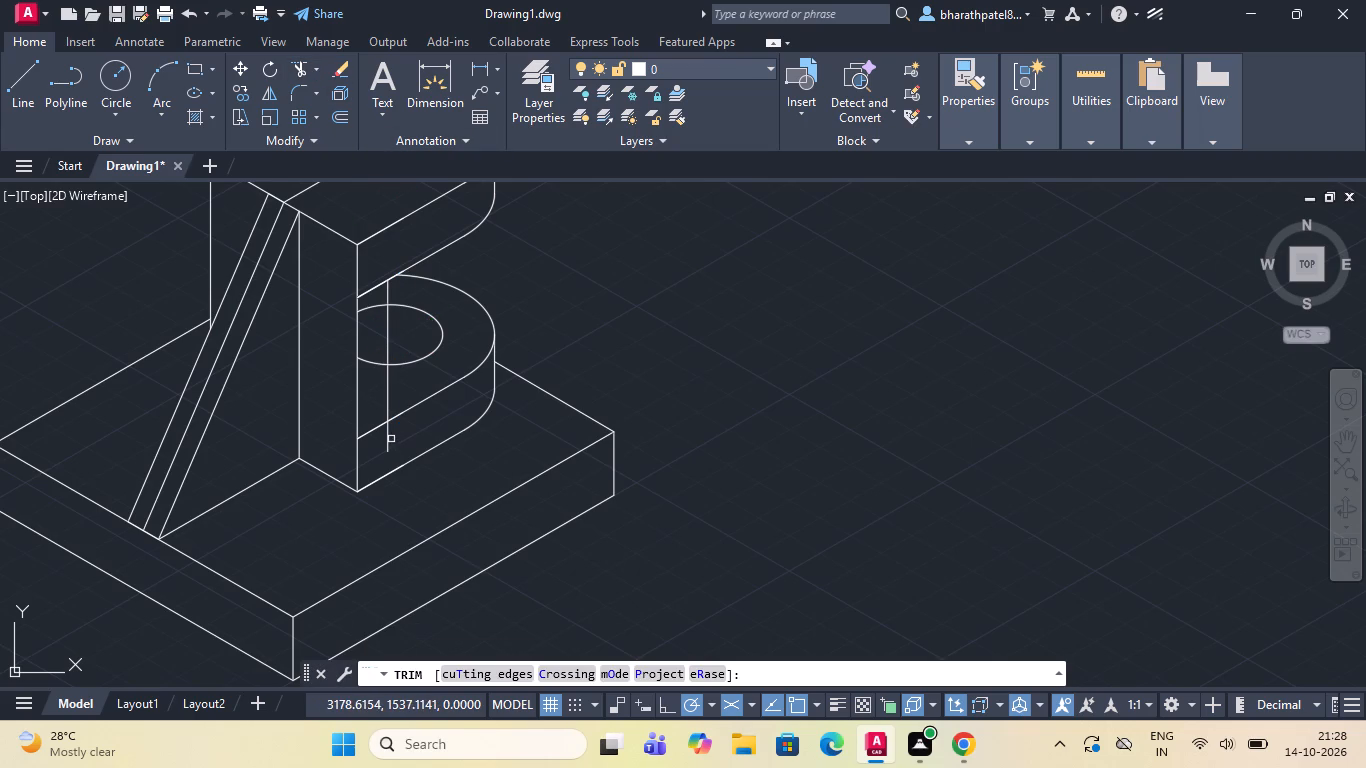
pyautogui.click(390, 437)
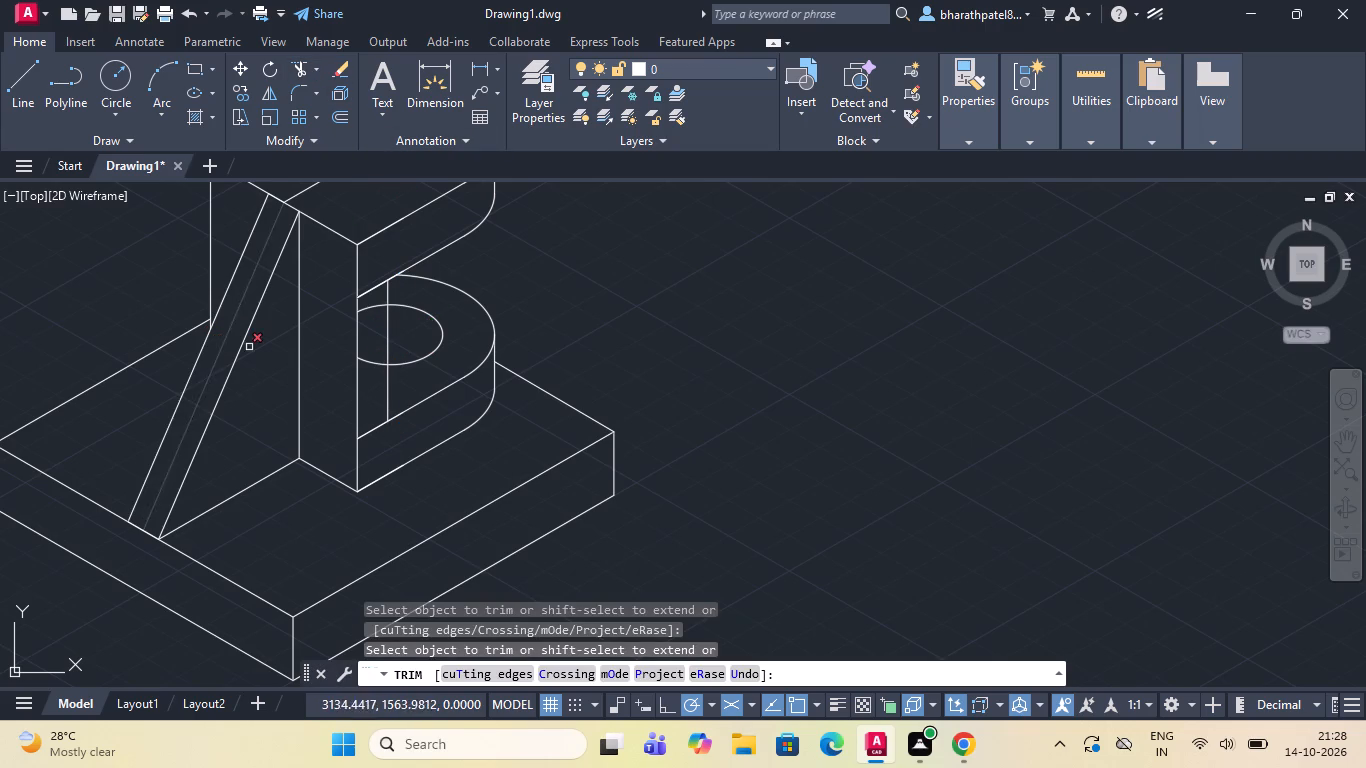
pyautogui.click(368, 290)
pyautogui.moveTo(368, 273); pyautogui.dragTo(368, 364)
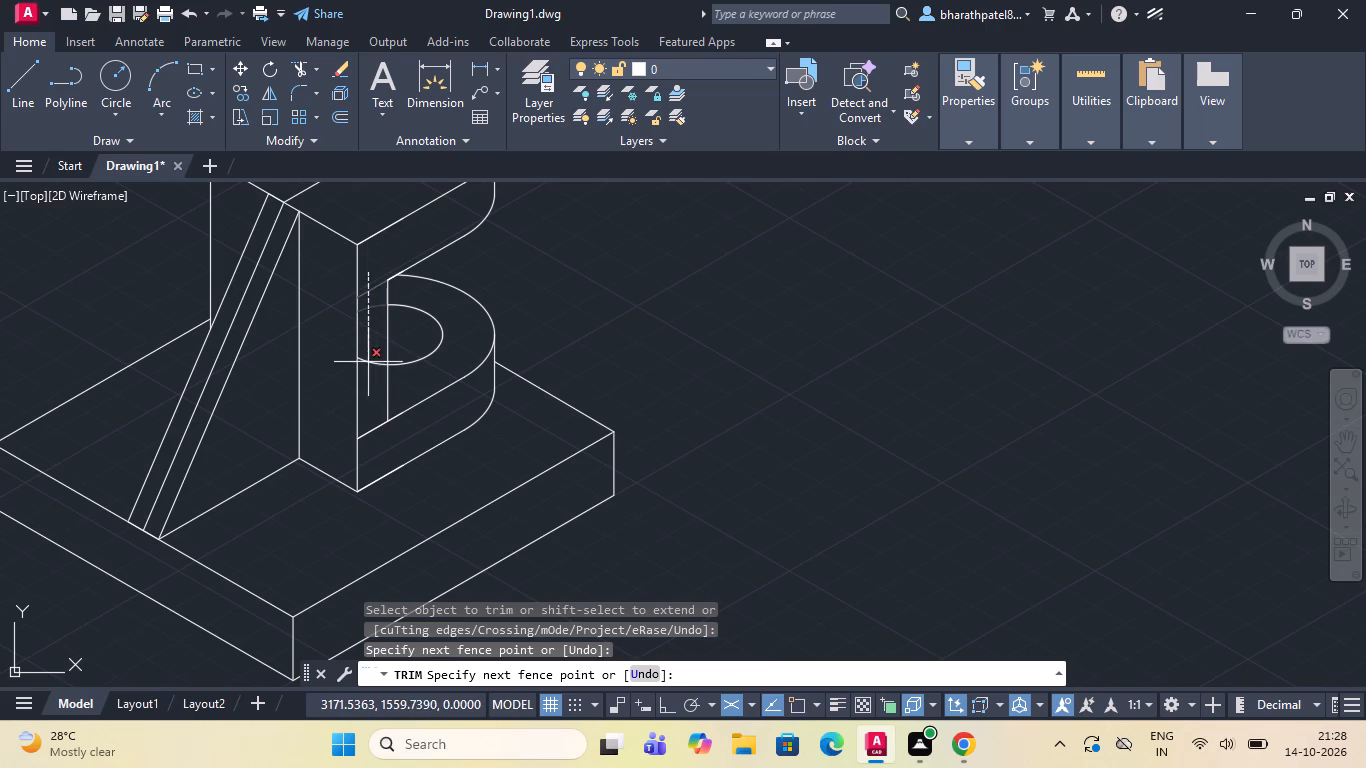
pyautogui.moveTo(368, 364); pyautogui.dragTo(374, 438)
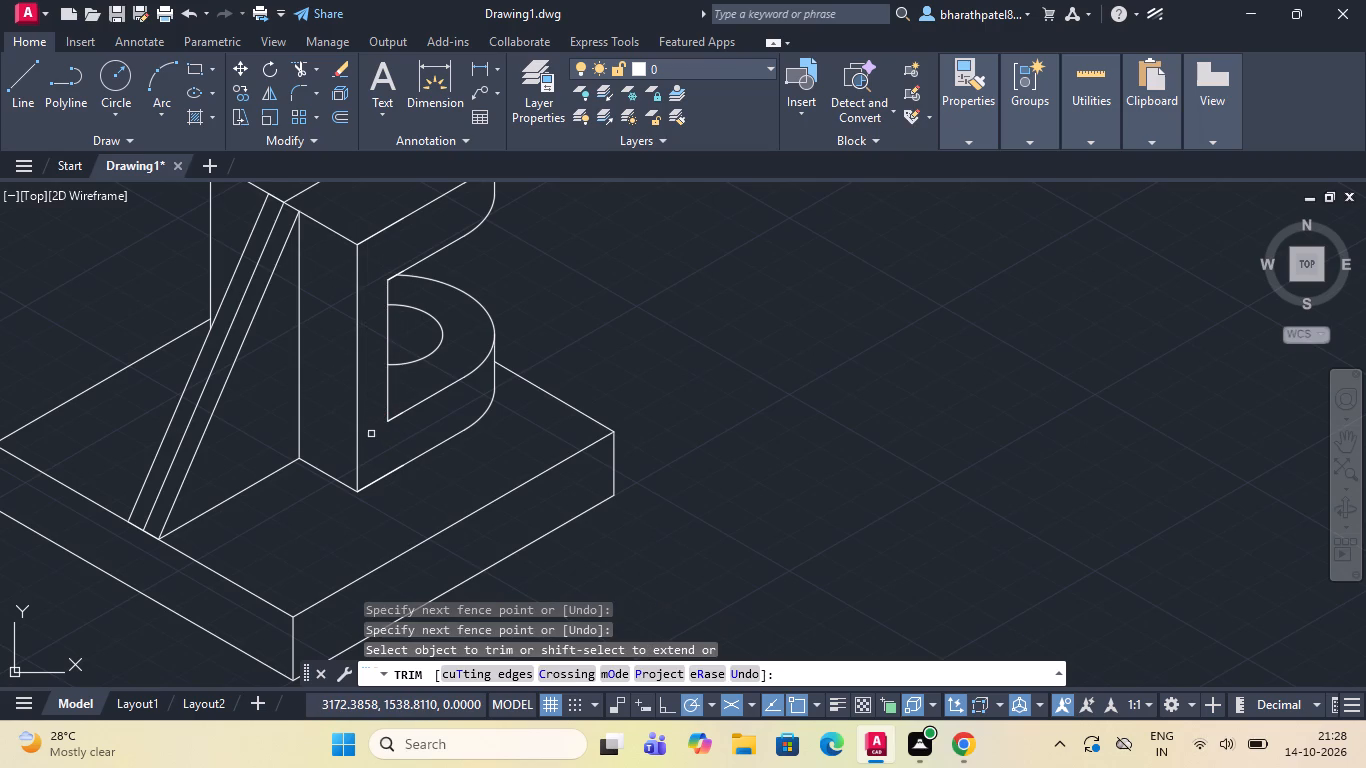
# Trim the slanted construction line where it extends beyond the upper boss's top face.
pyautogui.scroll(-2, 399, 436)
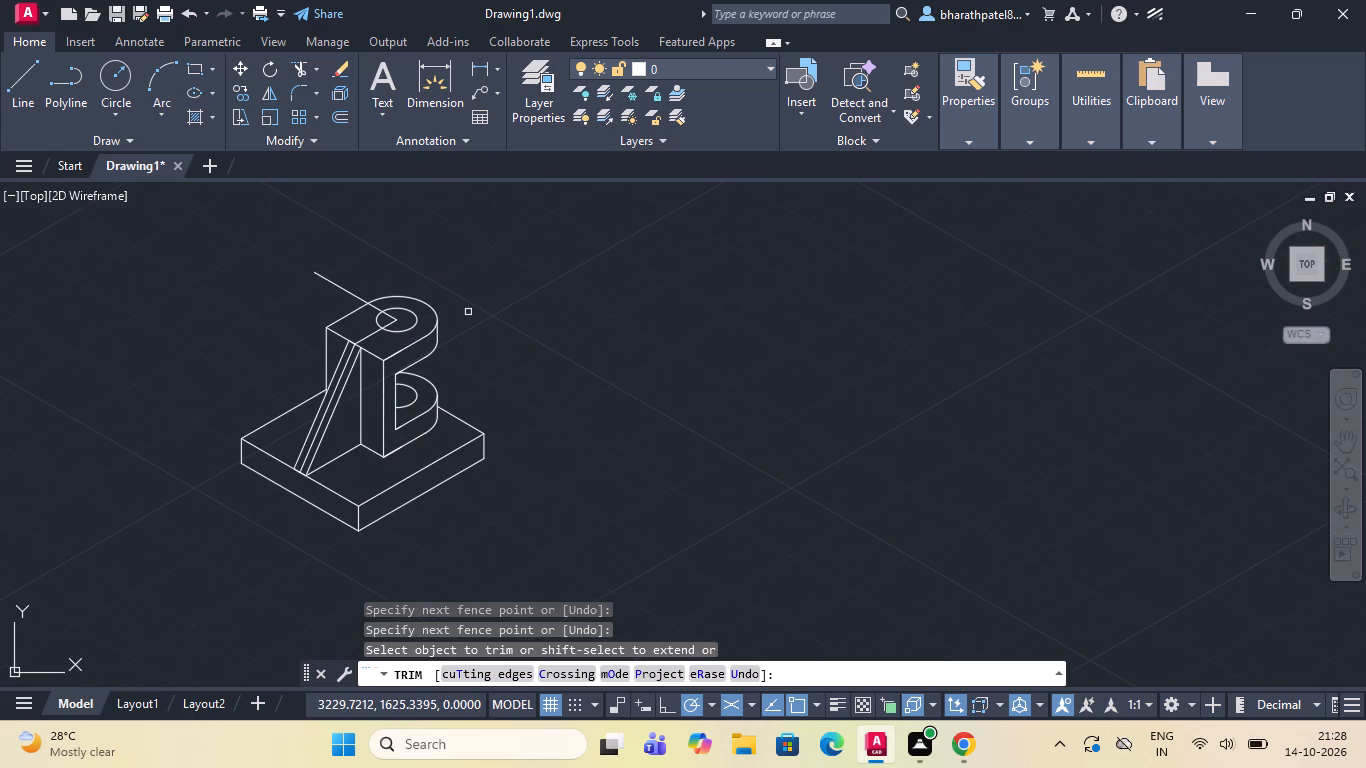
pyautogui.moveTo(381, 259); pyautogui.dragTo(205, 326)
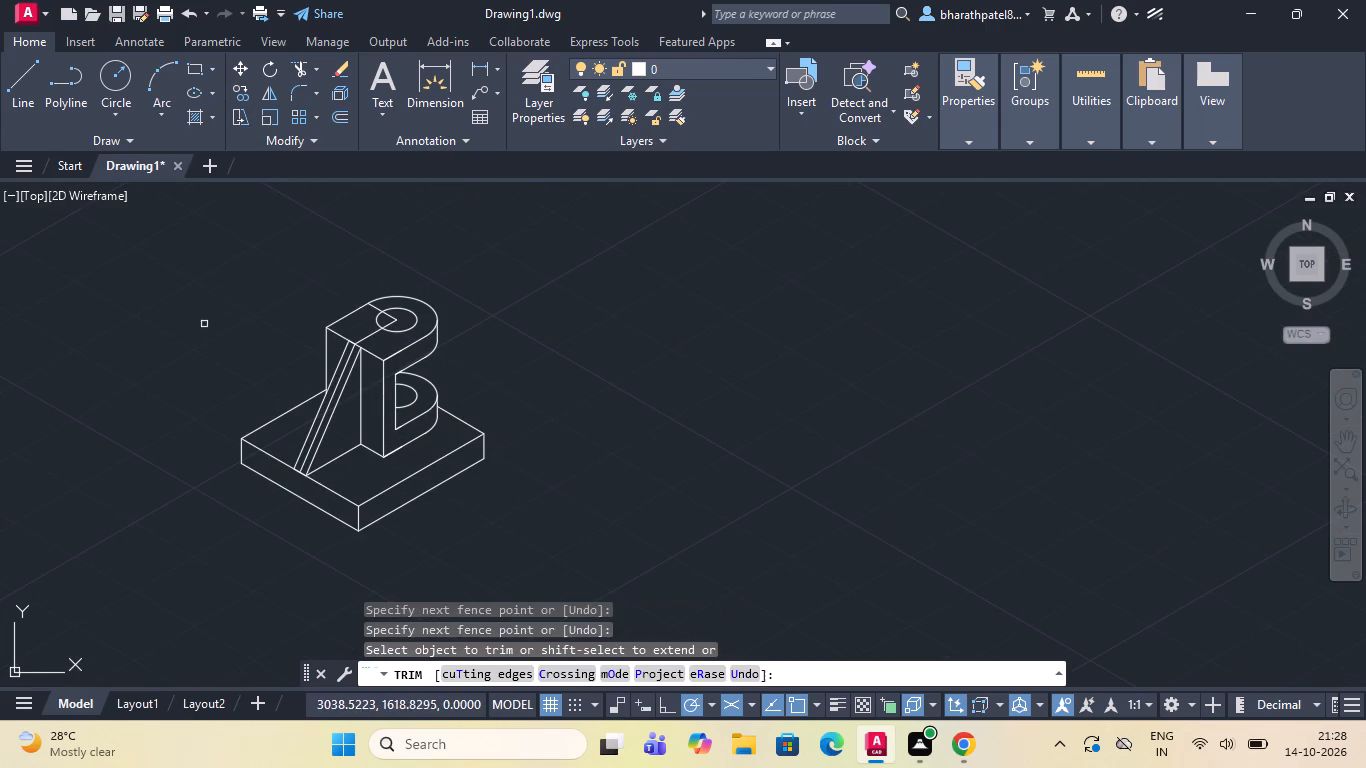
# Draw a 15-long vertical line upward from the base's front top corner.
pyautogui.scroll(2, 308, 315)
pyautogui.scroll(-2, 308, 315)
pyautogui.scroll(1, 308, 417)
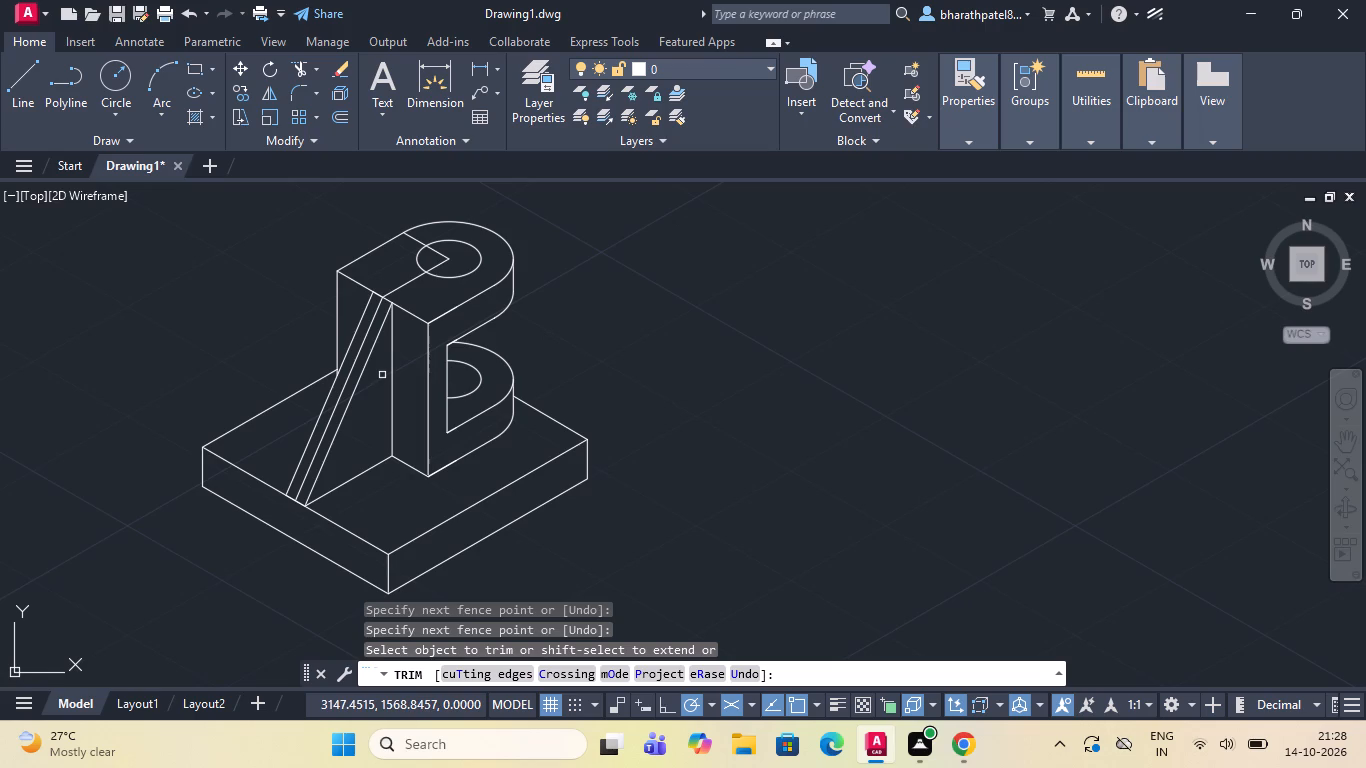
pyautogui.click(14, 80)
pyautogui.scroll(-1, 387, 452)
pyautogui.scroll(2, 394, 516)
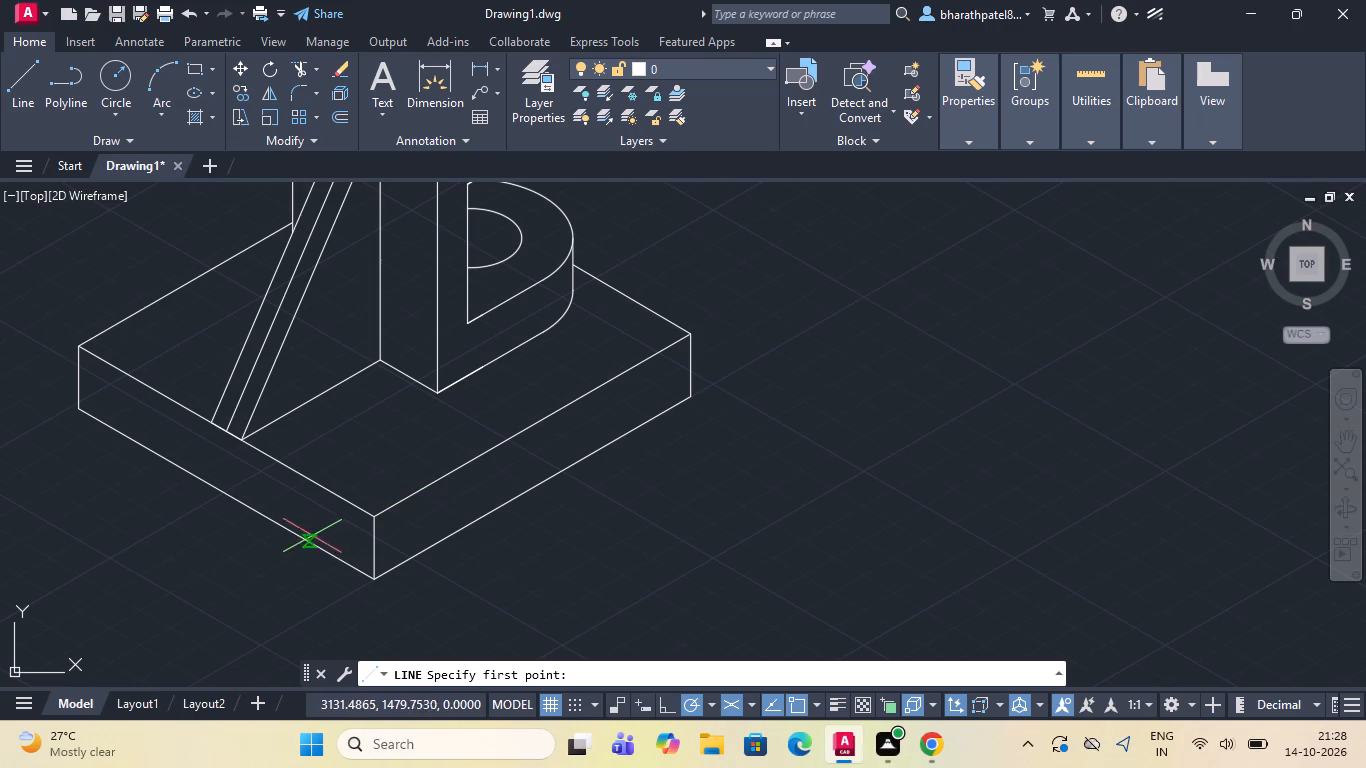
pyautogui.click(368, 515)
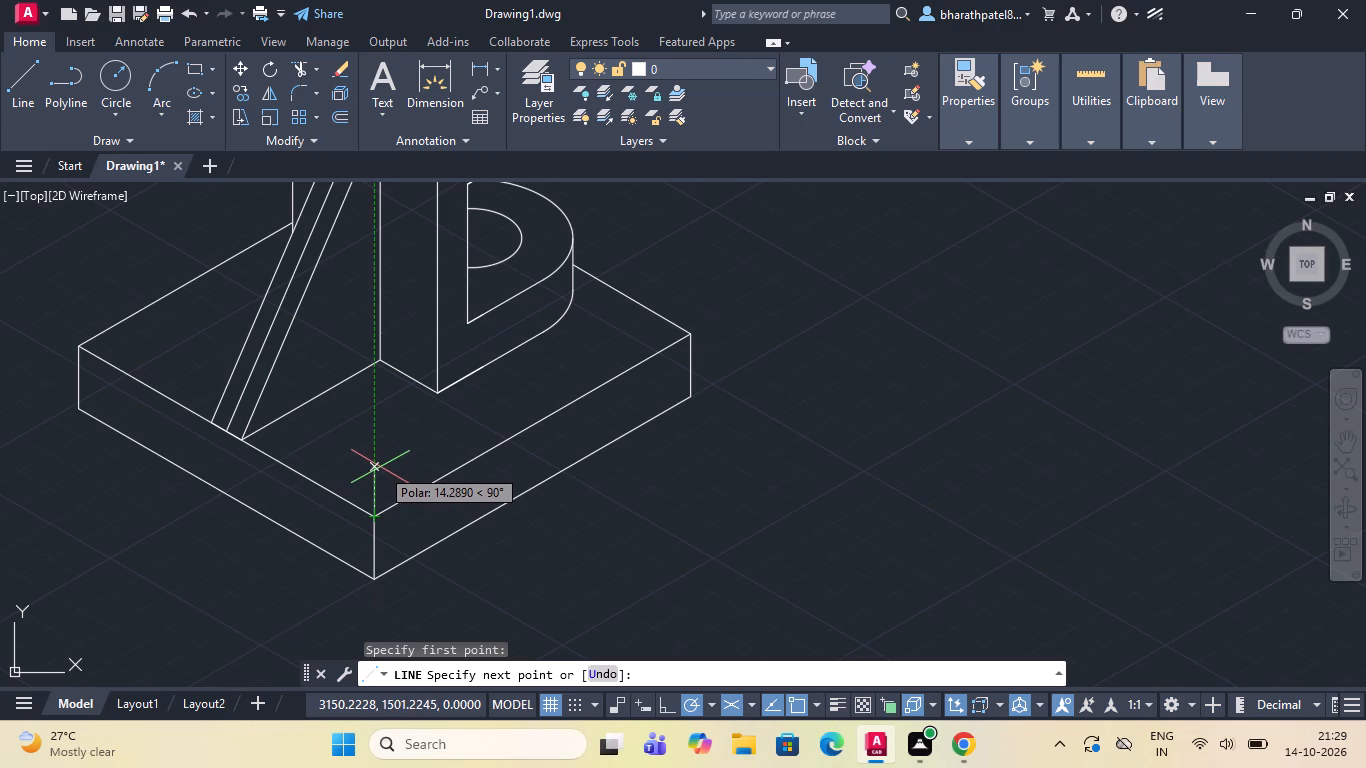
pyautogui.press('1')
pyautogui.press('5')
pyautogui.press('Return')
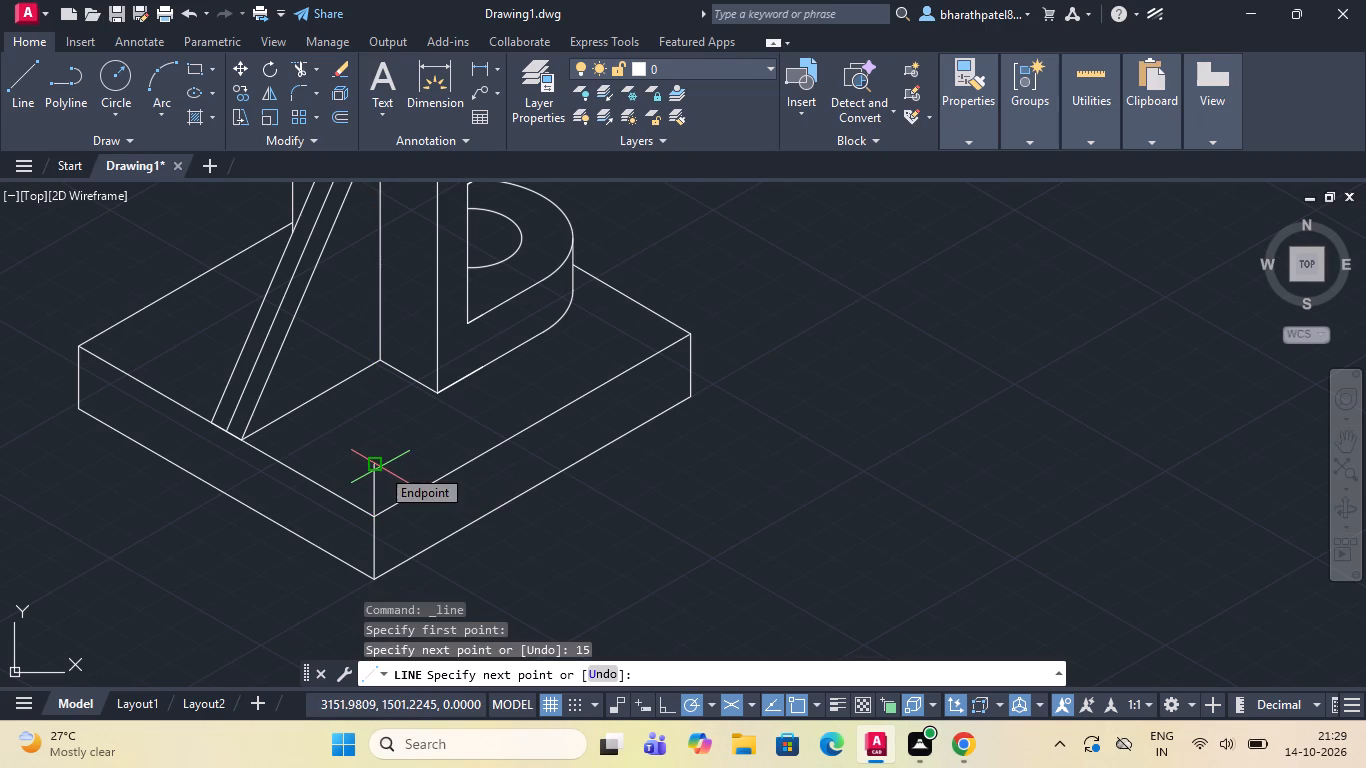
pyautogui.press('Escape')
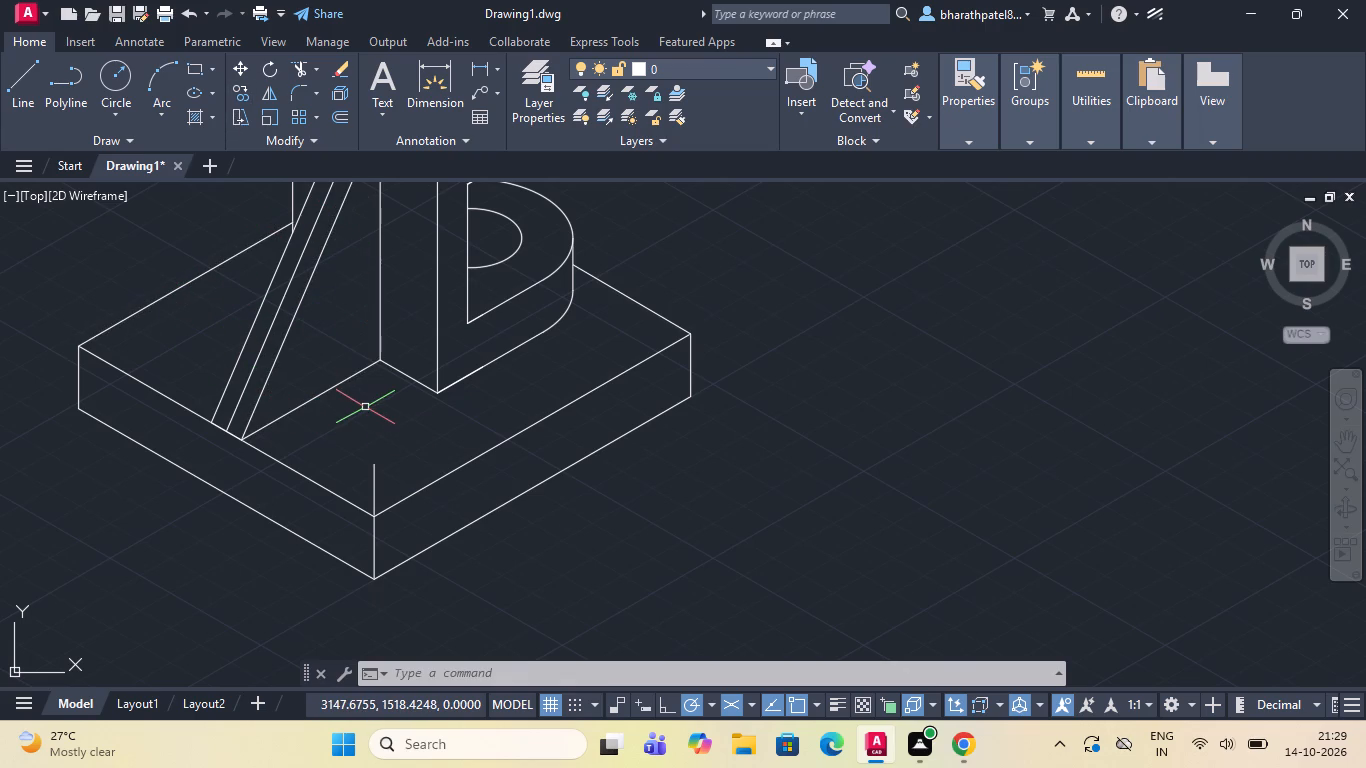
# Draw a 15-diameter isocircle on the base's top face, centred on the upper end of the 15-long vertical line.
pyautogui.press('e')
pyautogui.press('l')
pyautogui.press('Return')
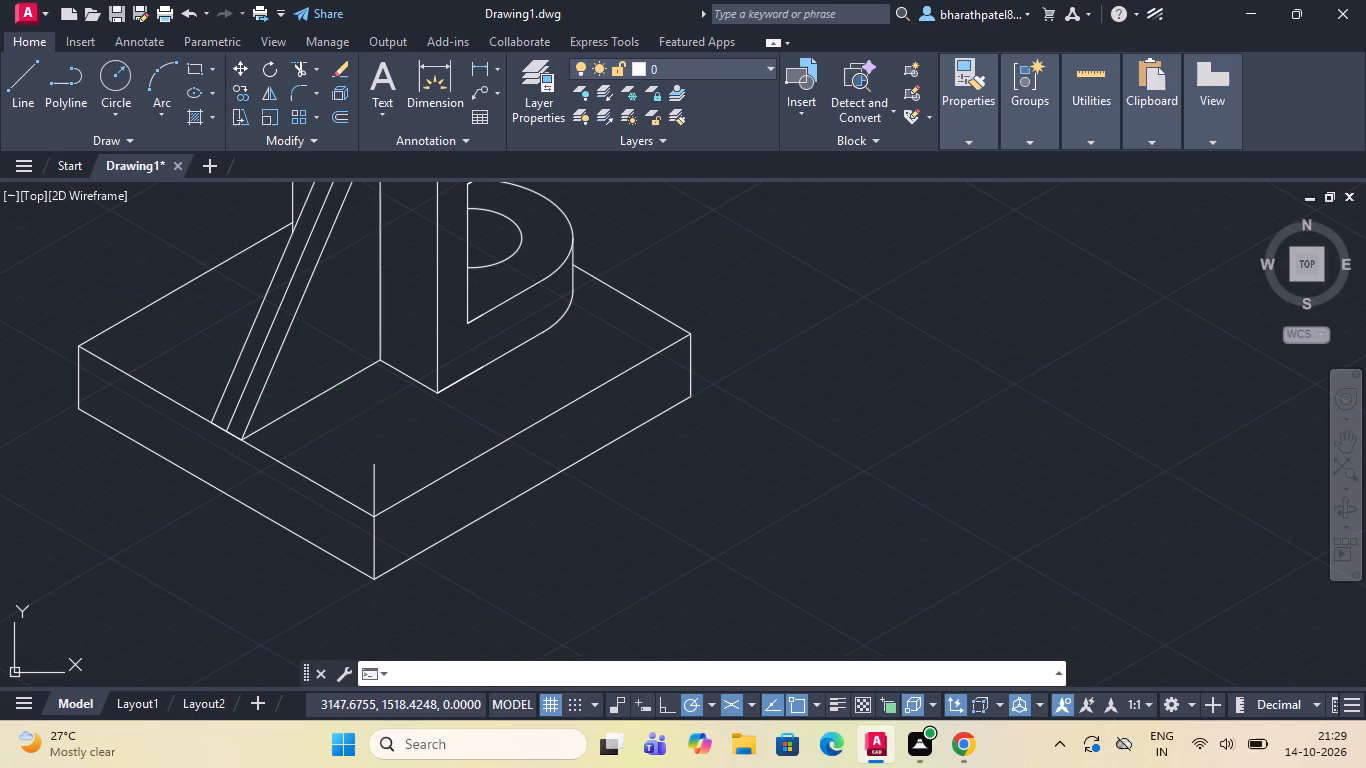
pyautogui.click(804, 673)
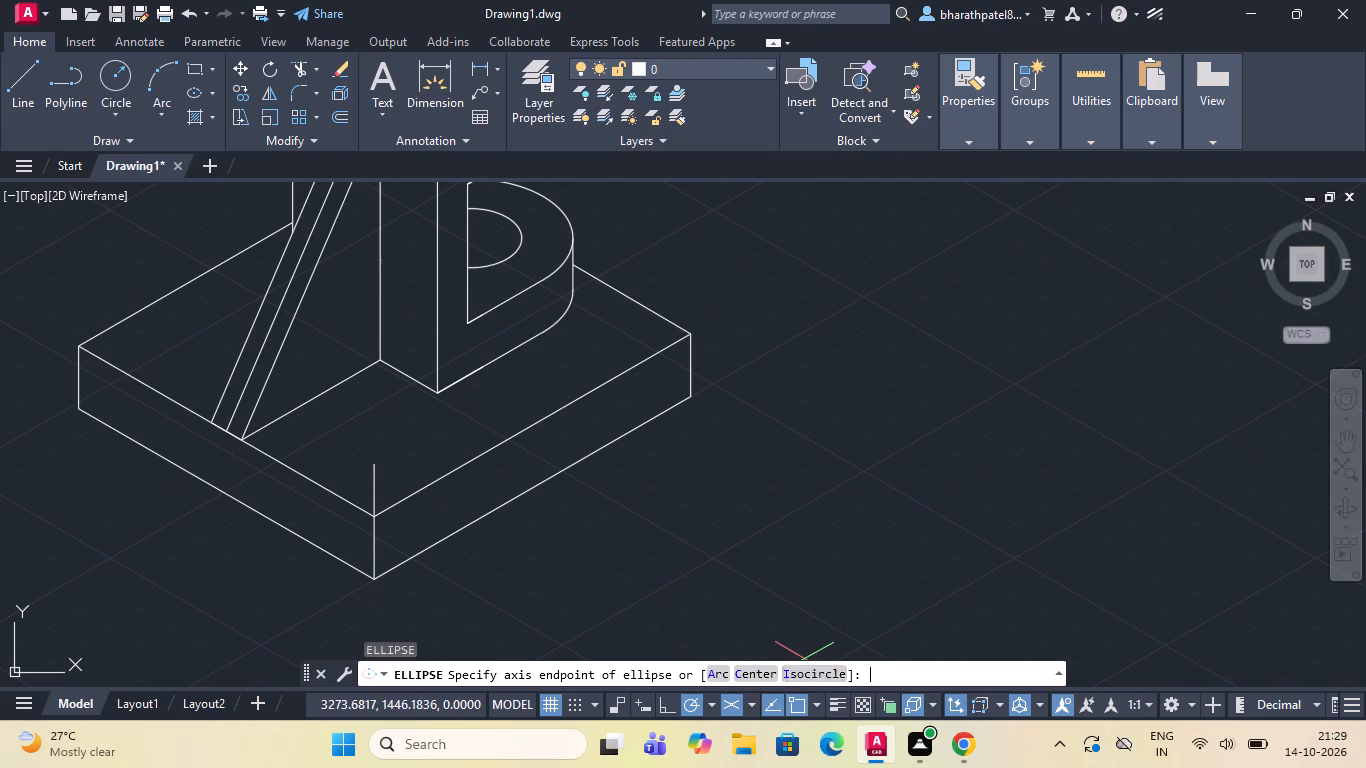
pyautogui.click(380, 467)
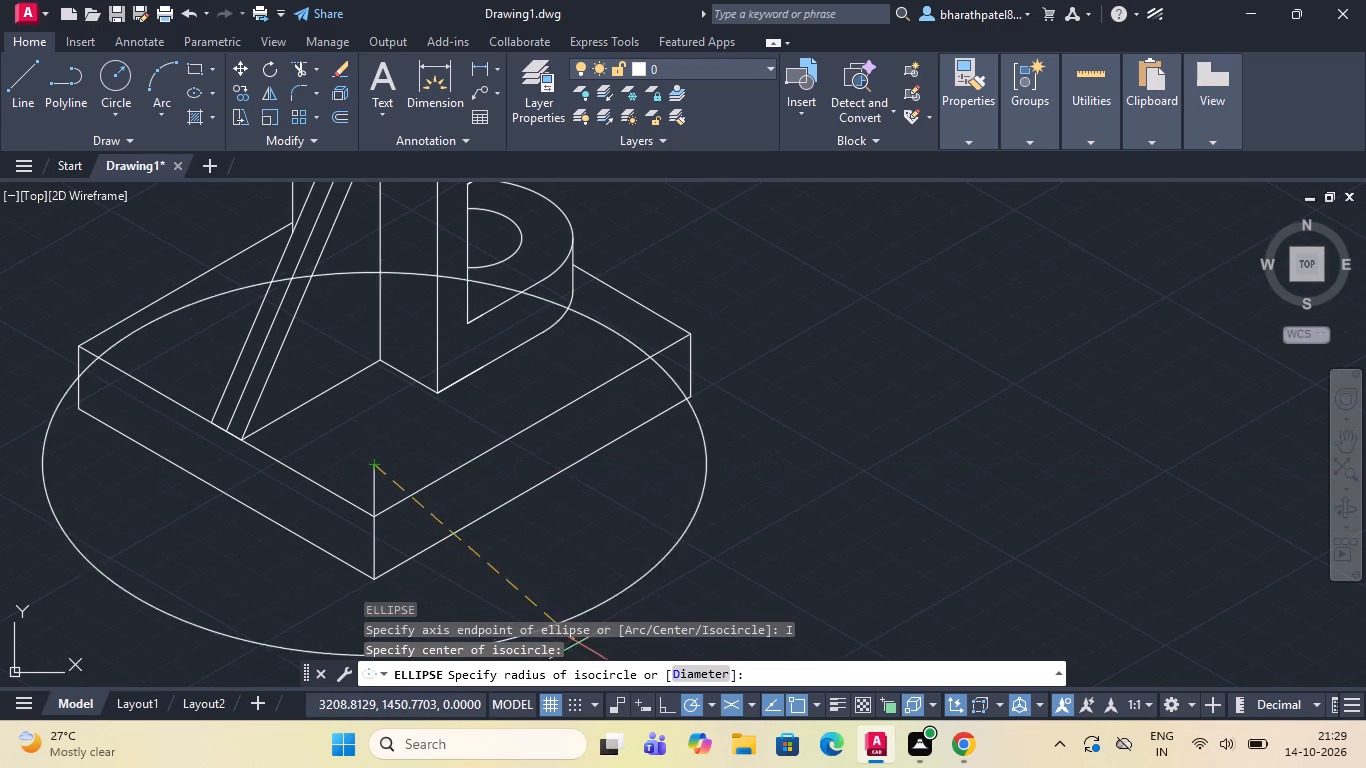
pyautogui.click(680, 672)
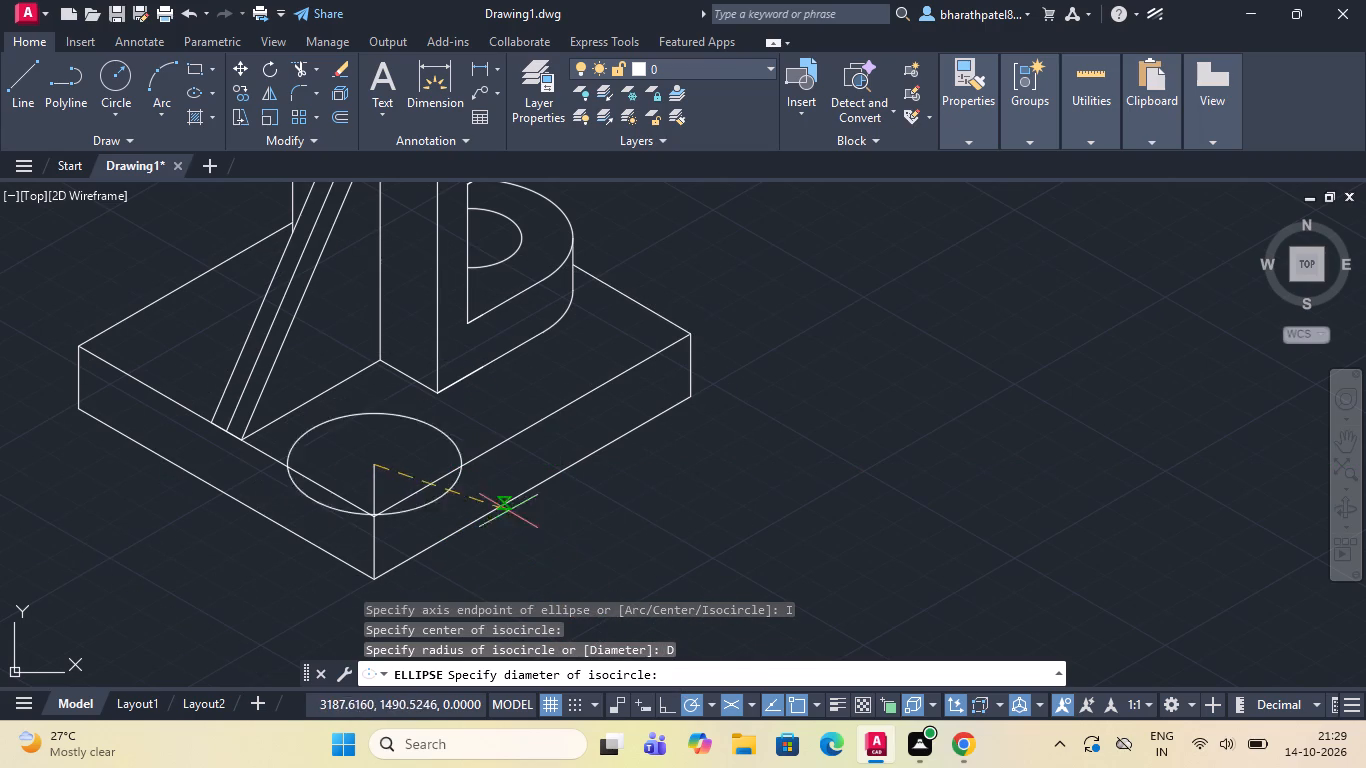
pyautogui.write('15')
pyautogui.press('Return')
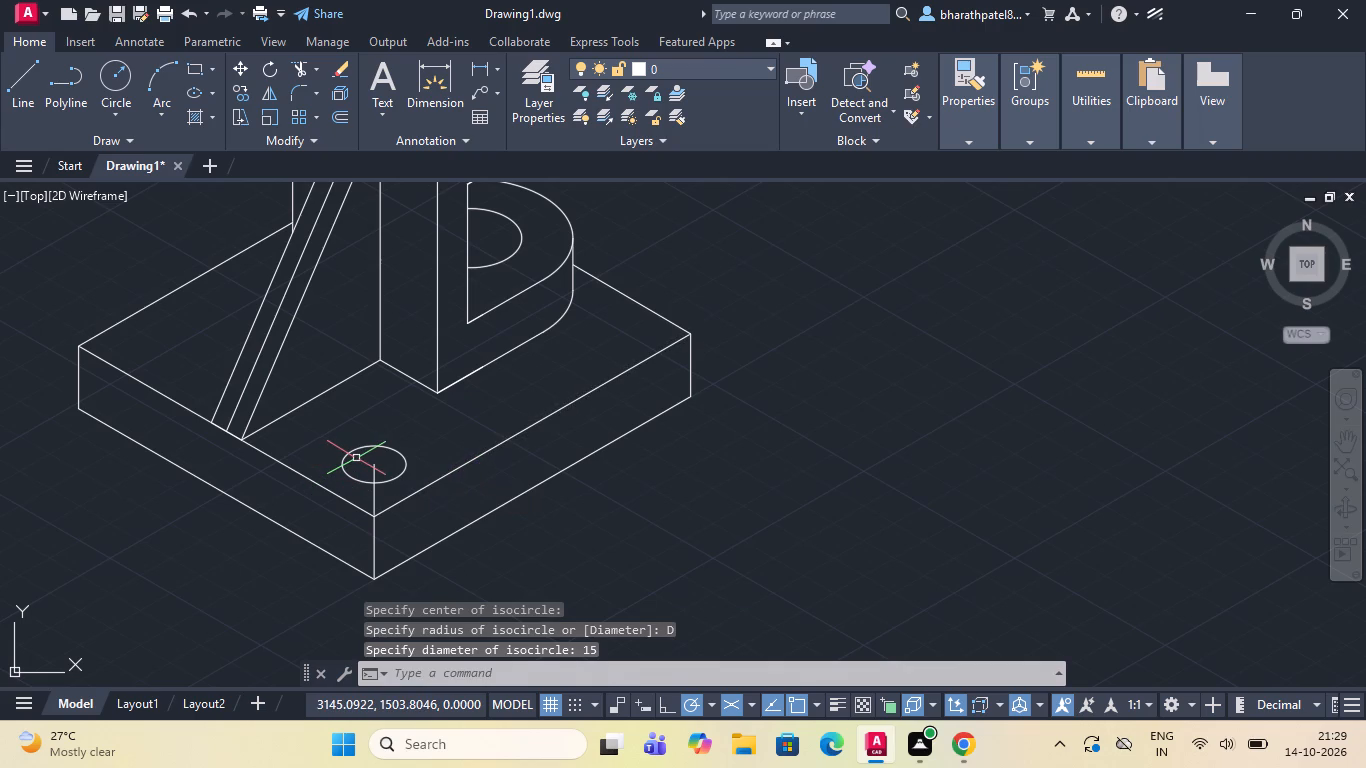
# Draw a concentric isocircle of radius 15 around the small hole at the base's front corner.
pyautogui.press('space')
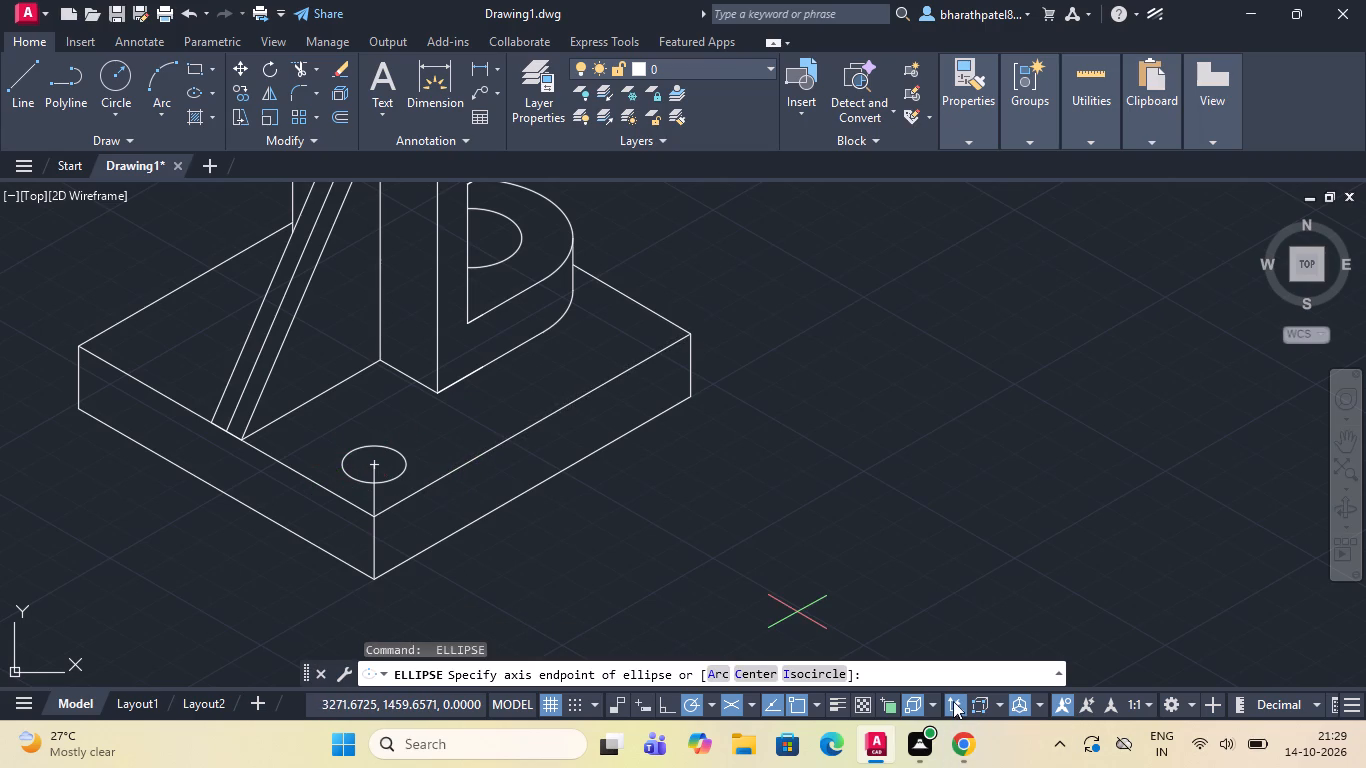
pyautogui.click(797, 676)
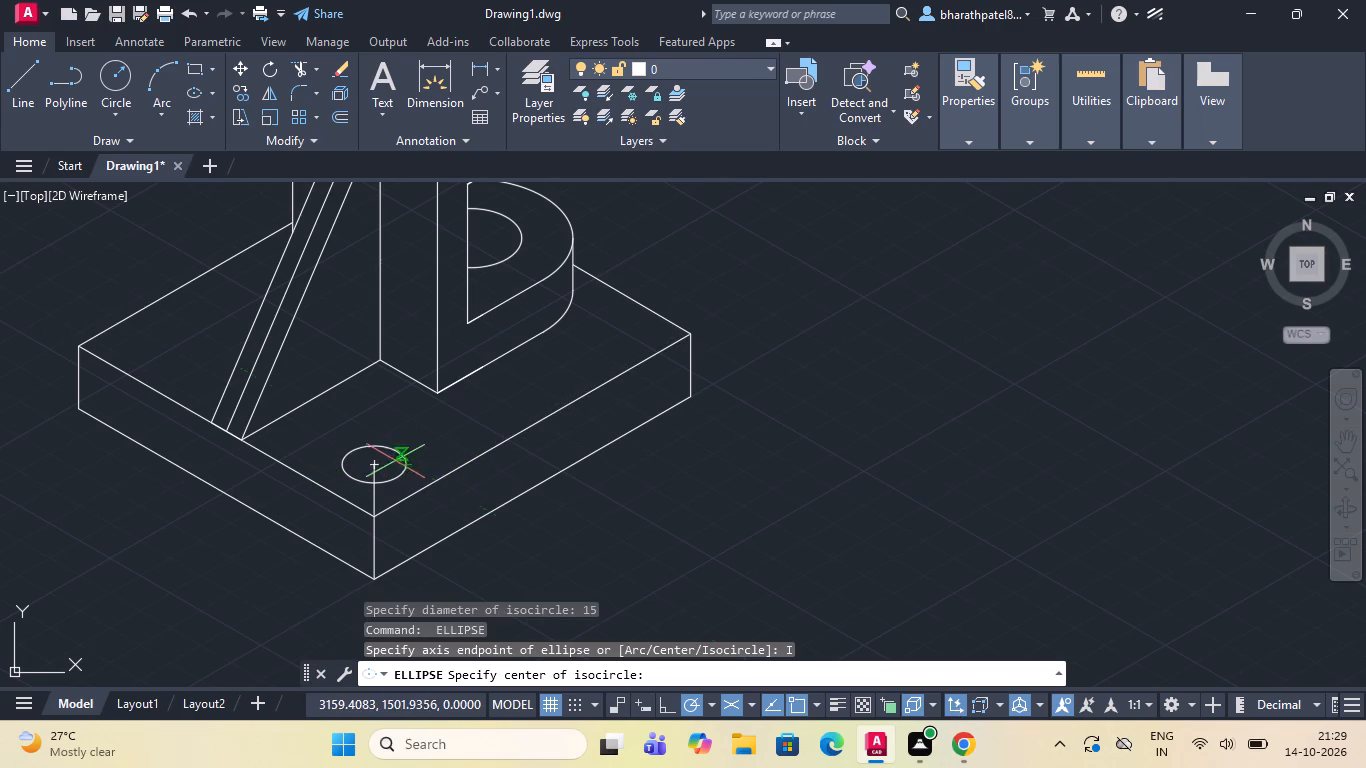
pyautogui.scroll(2, 380, 460)
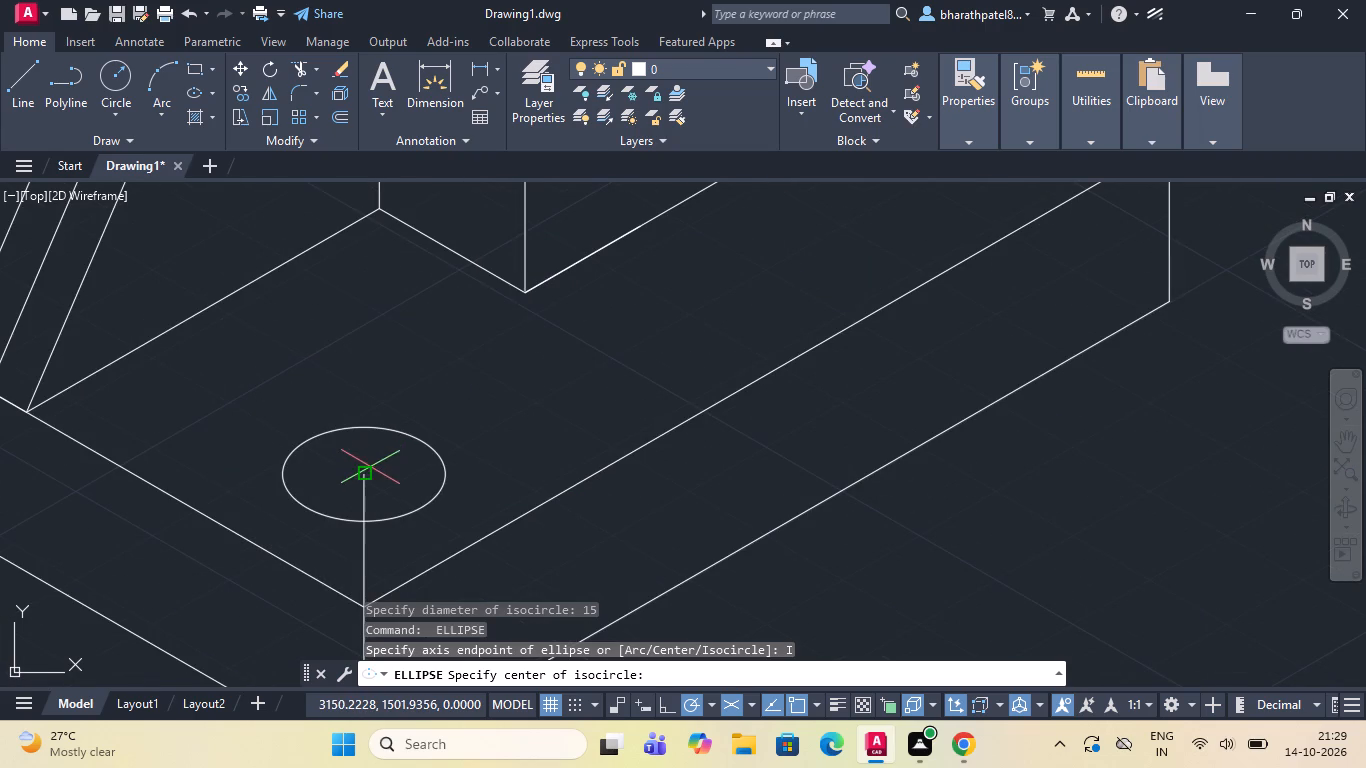
pyautogui.click(366, 476)
pyautogui.write('15')
pyautogui.press('Return')
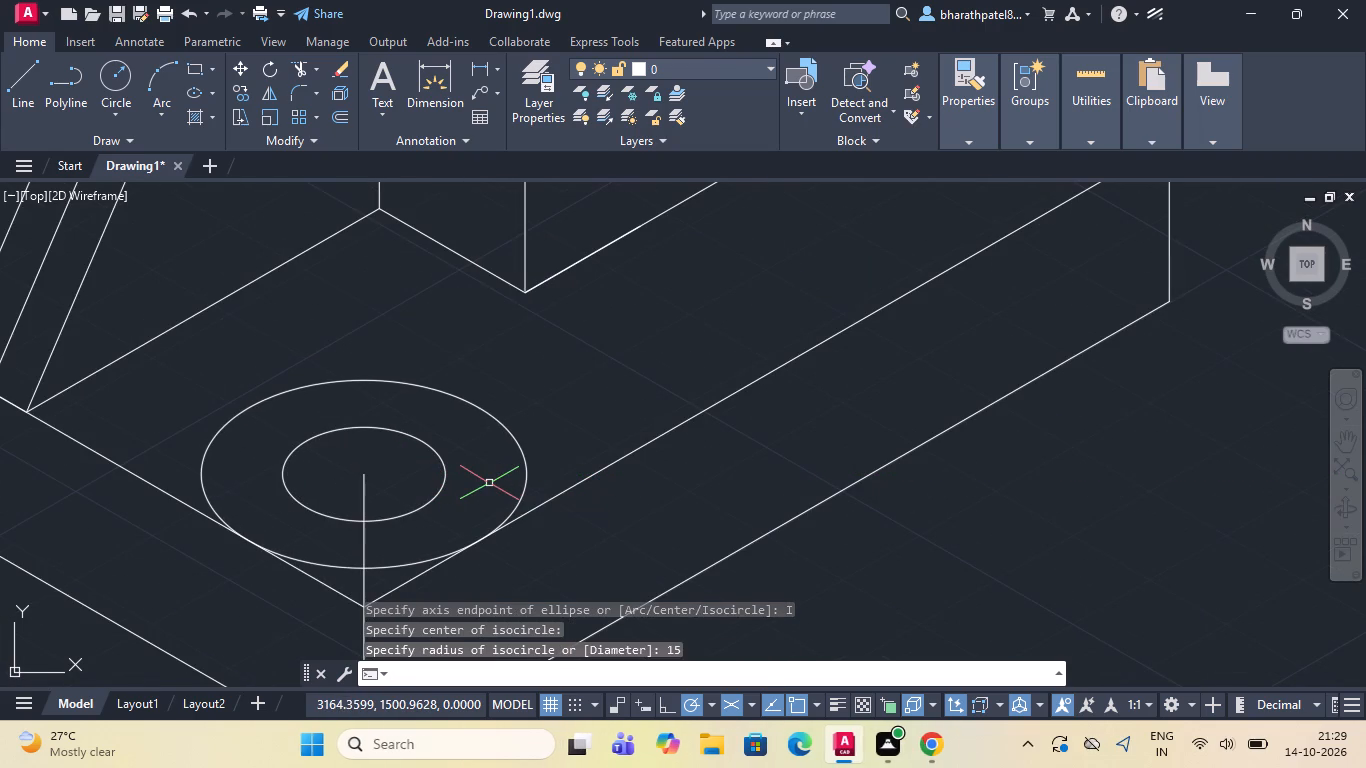
# Draw a 15-long horizontal line inward across the base's top face from its right-hand top corner.
pyautogui.scroll(-3, 487, 426)
pyautogui.scroll(2, 463, 474)
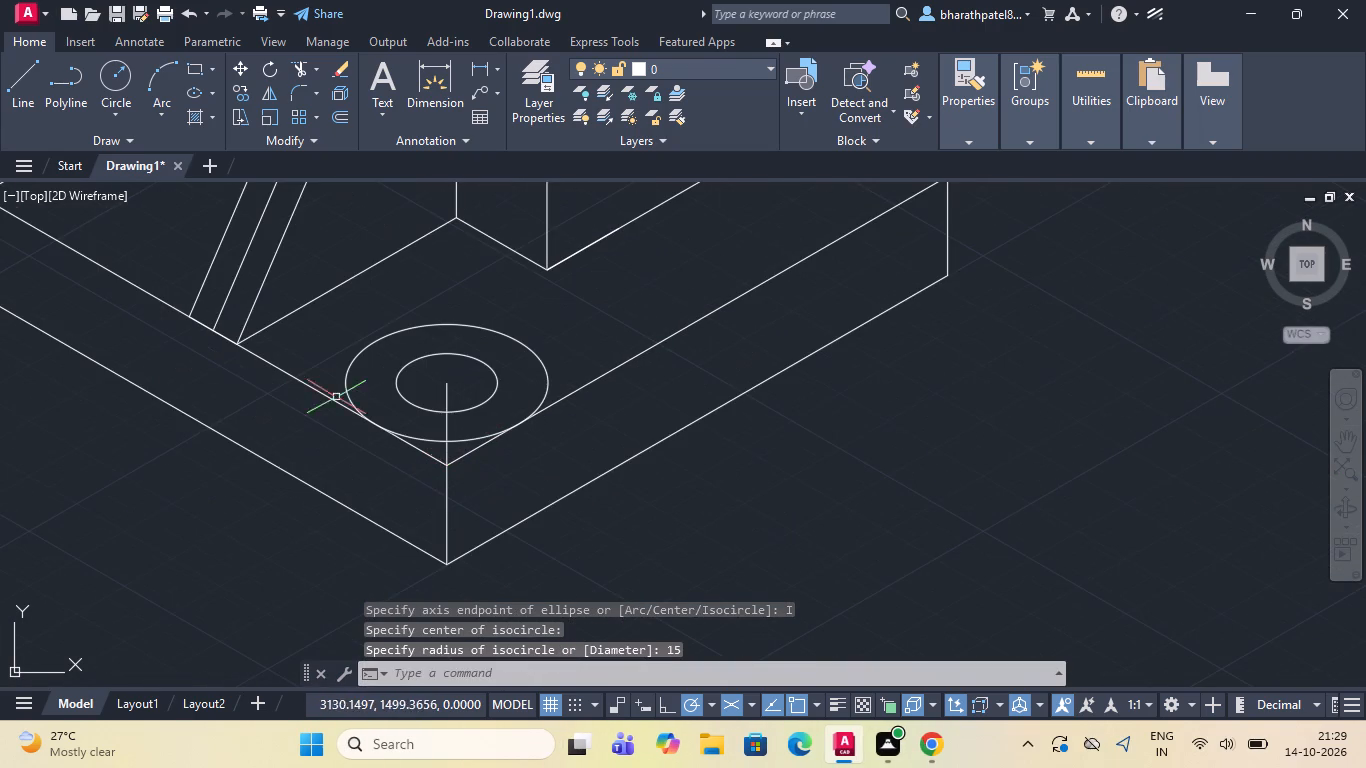
pyautogui.moveTo(9, 81); pyautogui.dragTo(35, 120)
pyautogui.scroll(-2, 404, 493)
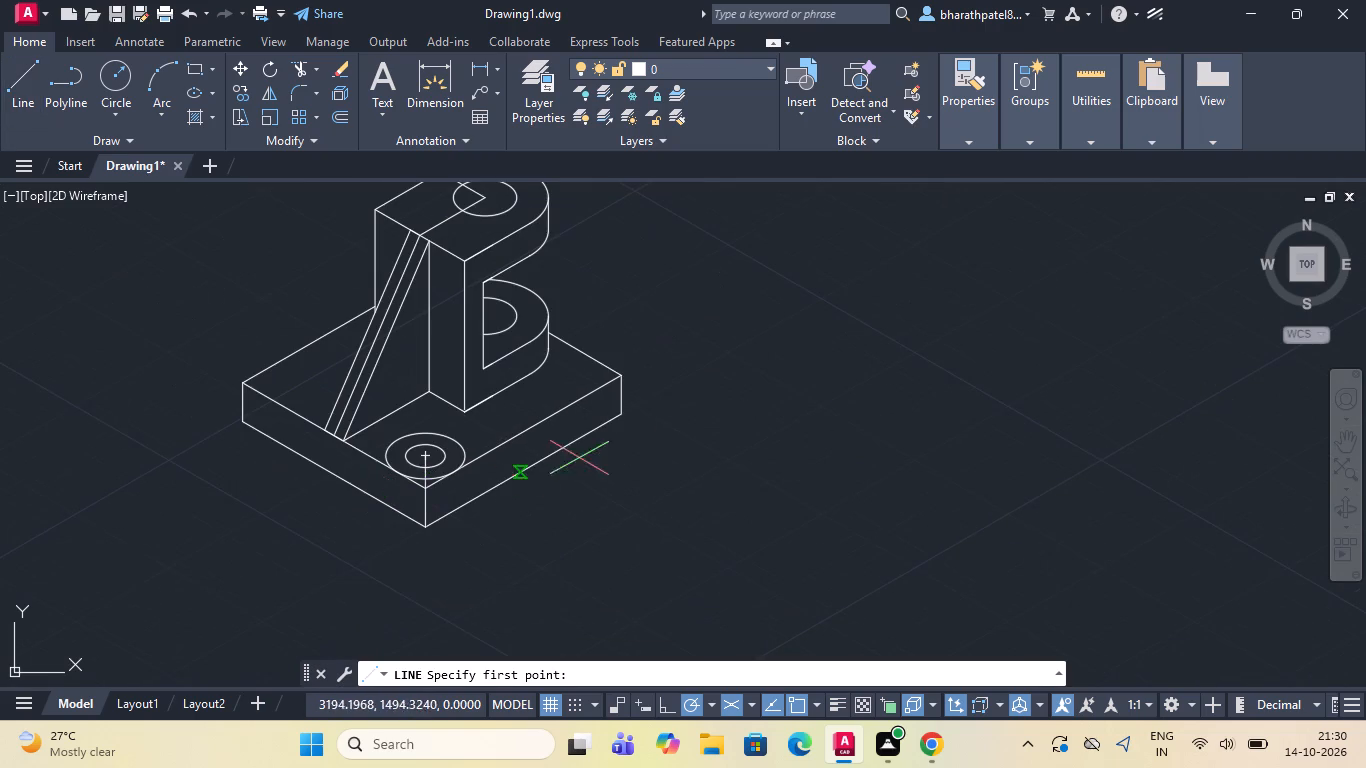
pyautogui.scroll(2, 604, 296)
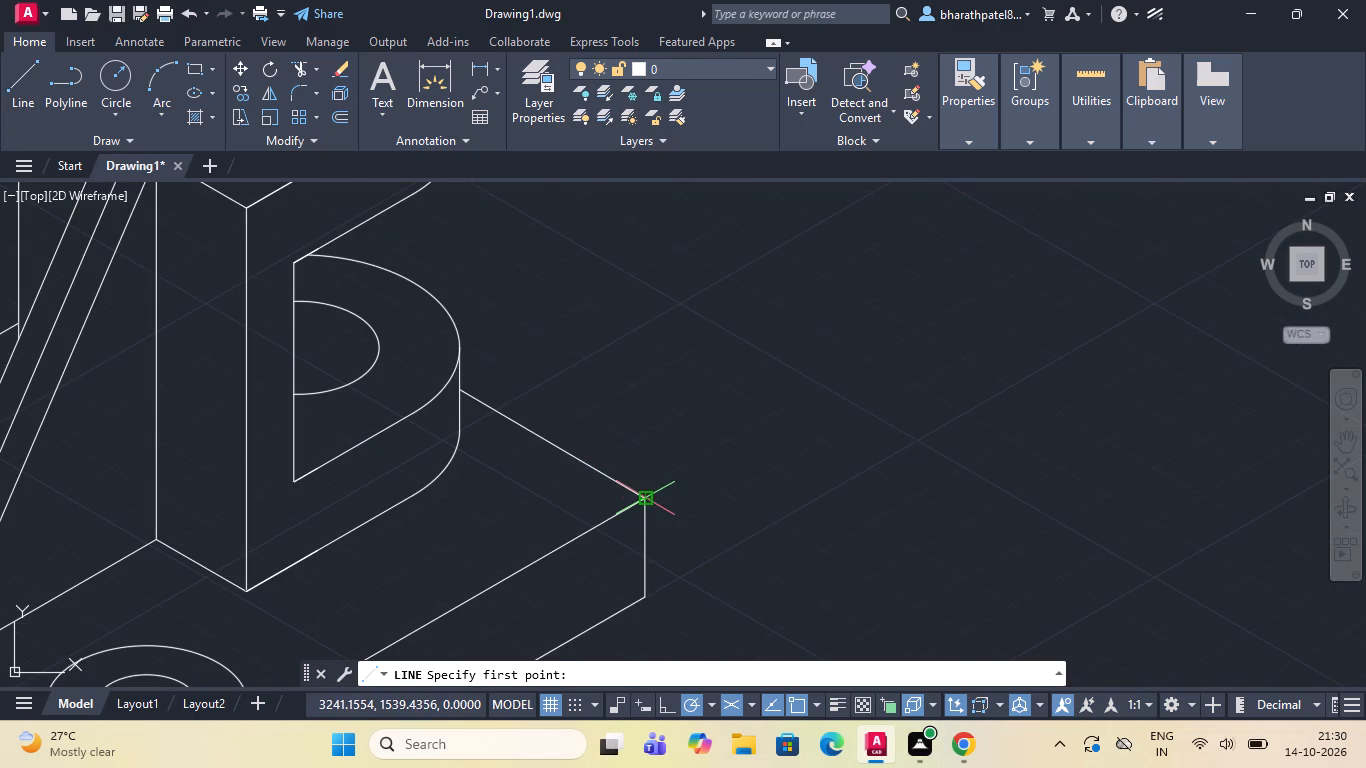
pyautogui.click(647, 497)
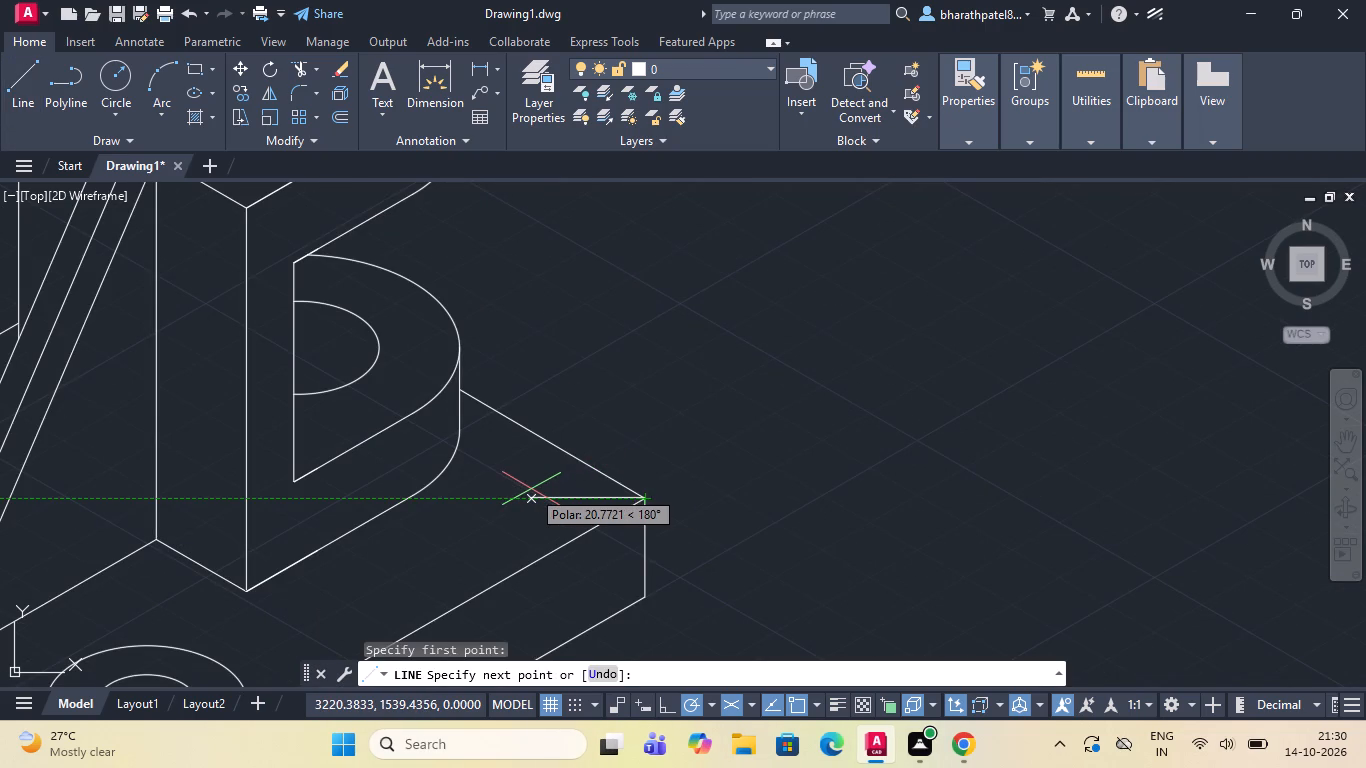
pyautogui.write('15')
pyautogui.press('Return')
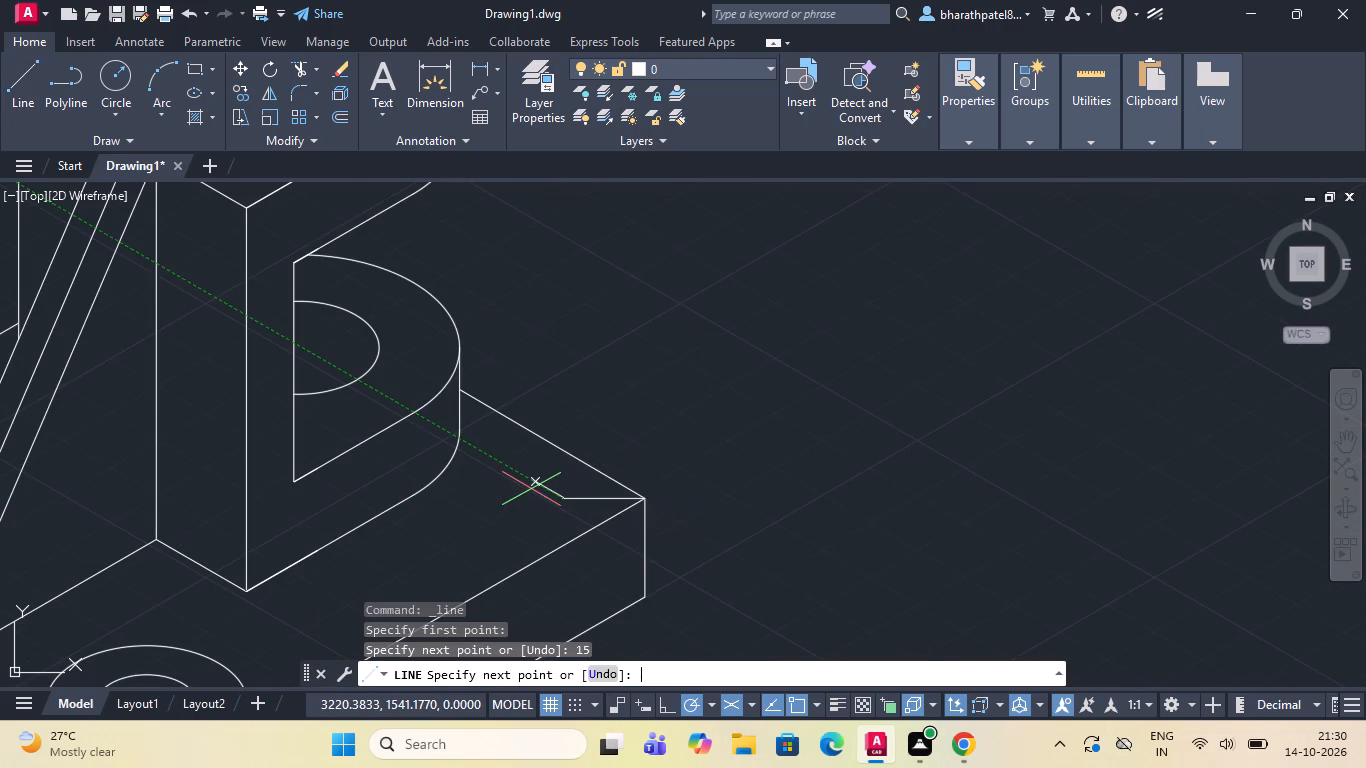
pyautogui.press('Escape')
# Draw a 15-long horizontal line inward across the base's top face from its left-hand top corner.
pyautogui.scroll(-3, 532, 490)
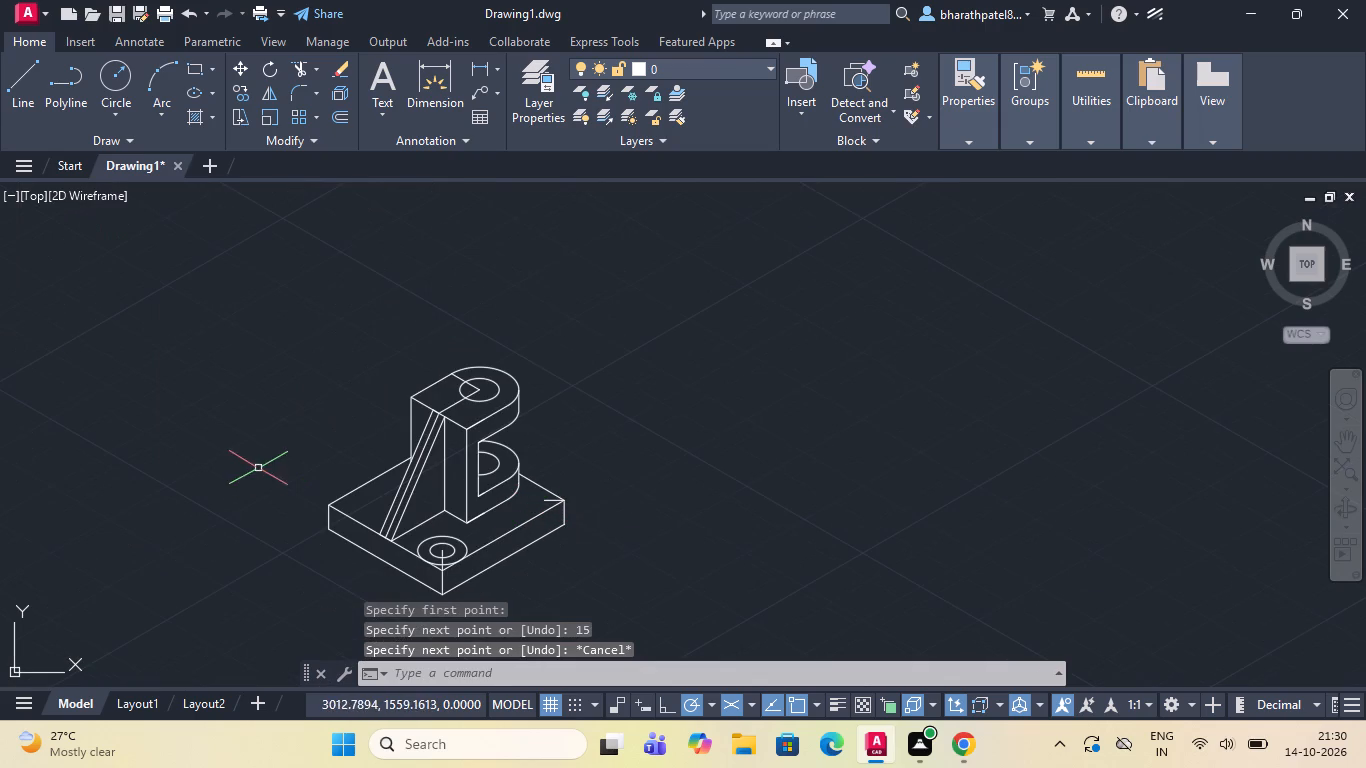
pyautogui.click(16, 68)
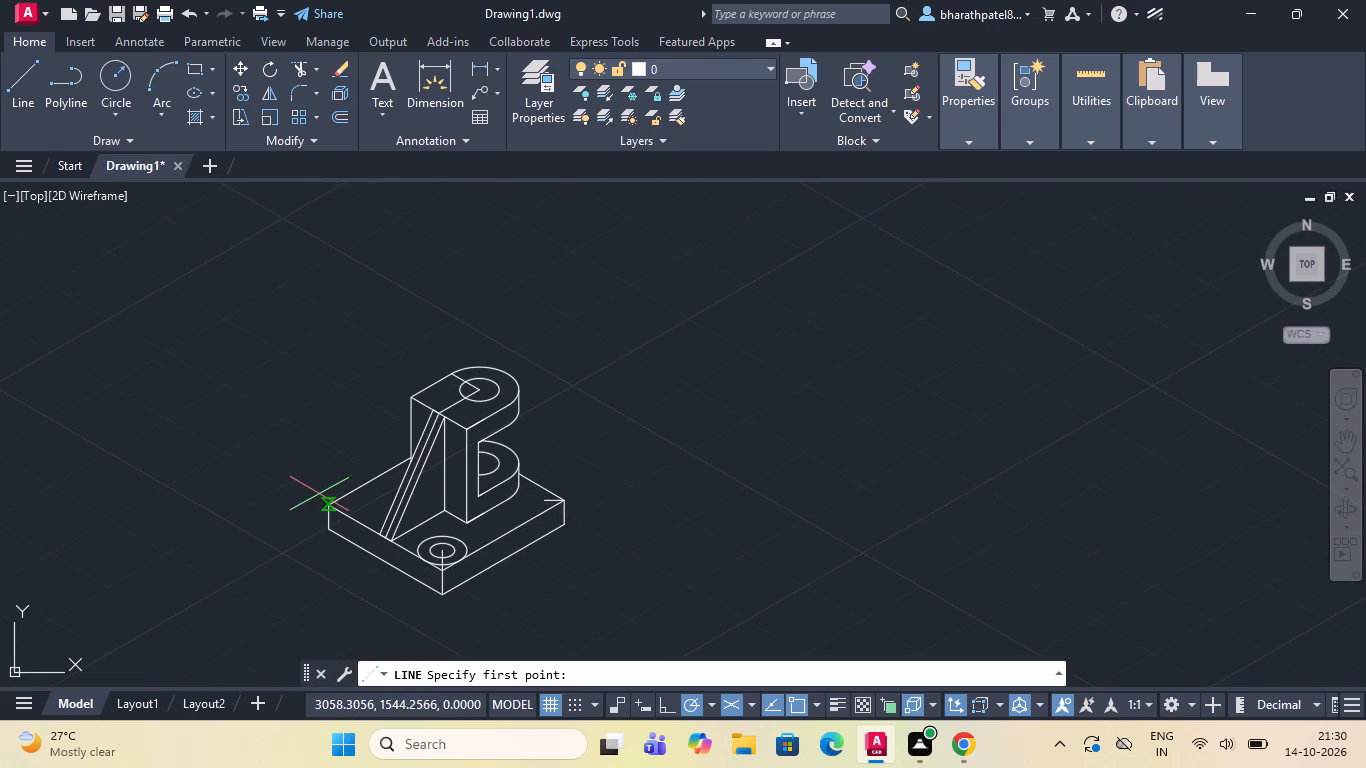
pyautogui.scroll(4, 316, 504)
pyautogui.scroll(-2, 440, 480)
pyautogui.scroll(2, 431, 530)
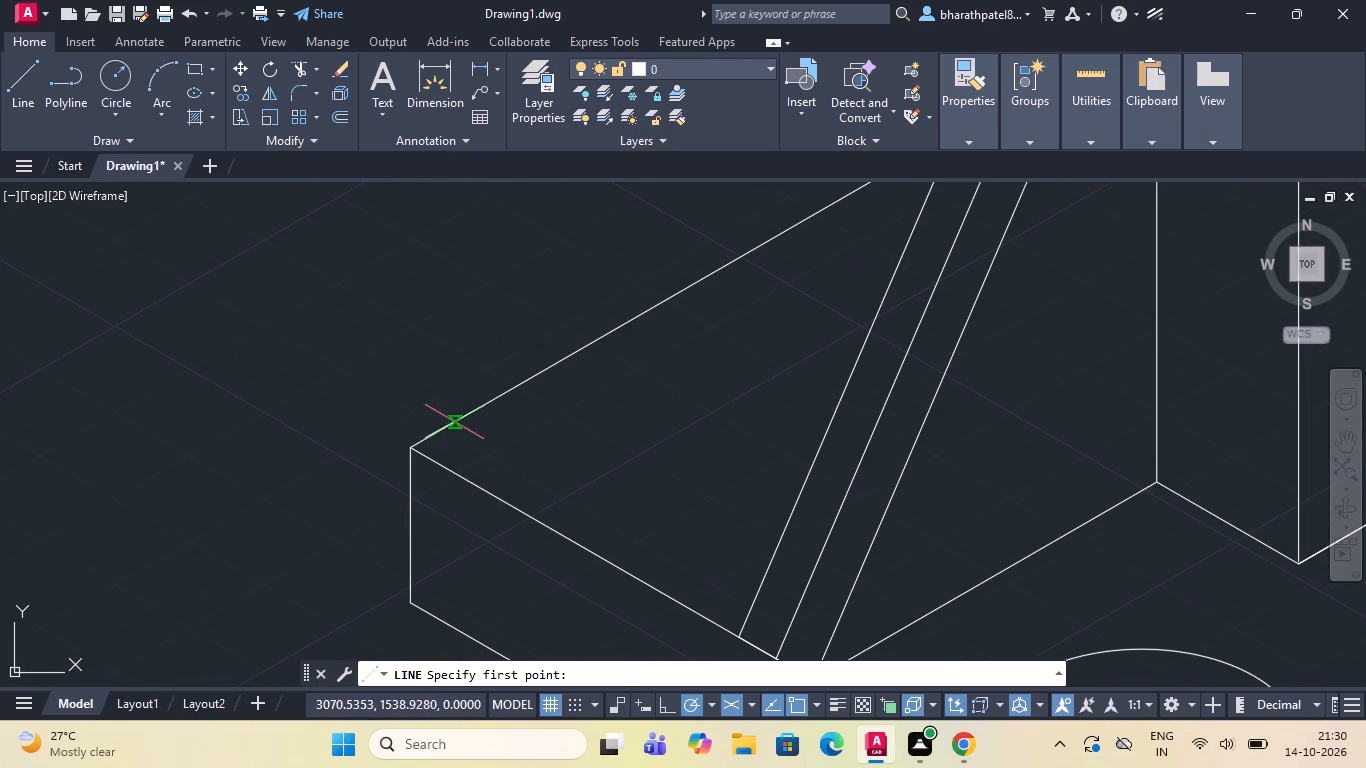
pyautogui.click(411, 452)
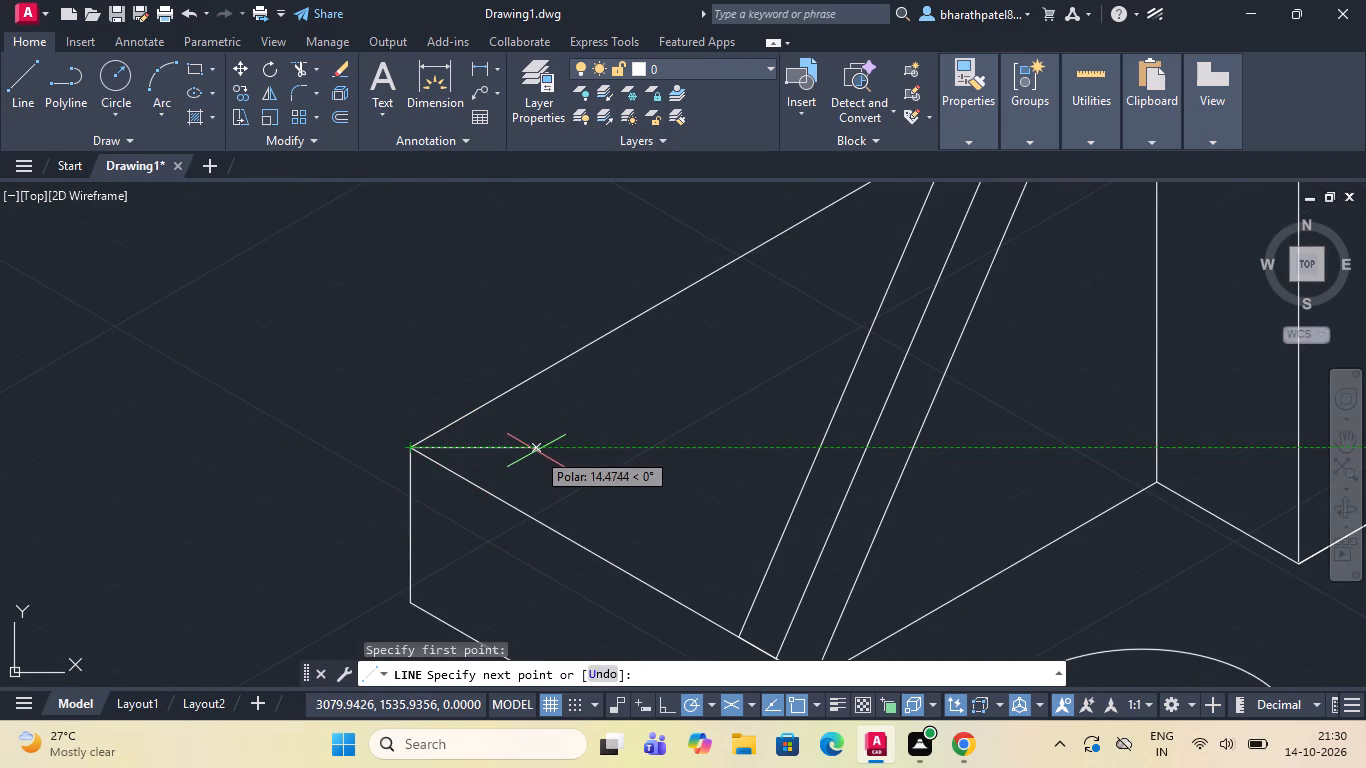
pyautogui.write('15')
pyautogui.press('Return')
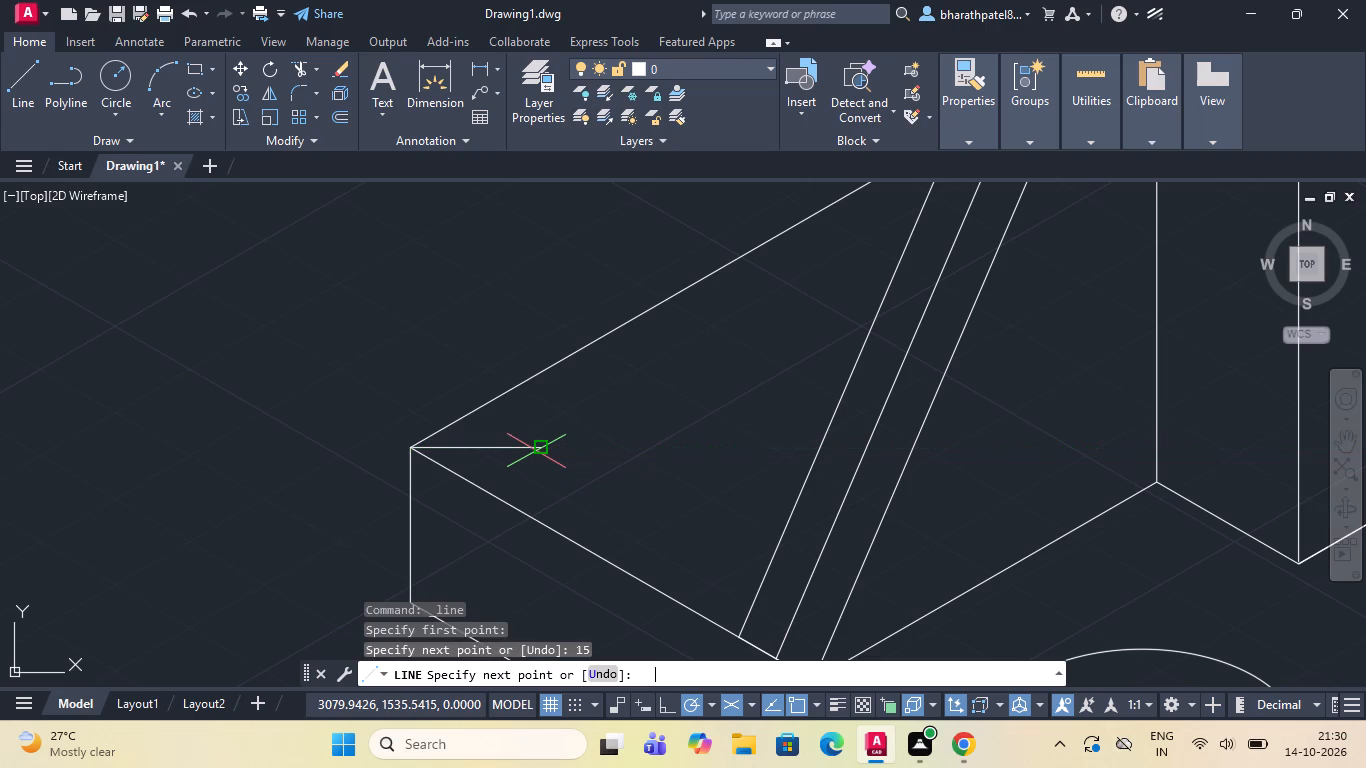
pyautogui.press('Escape')
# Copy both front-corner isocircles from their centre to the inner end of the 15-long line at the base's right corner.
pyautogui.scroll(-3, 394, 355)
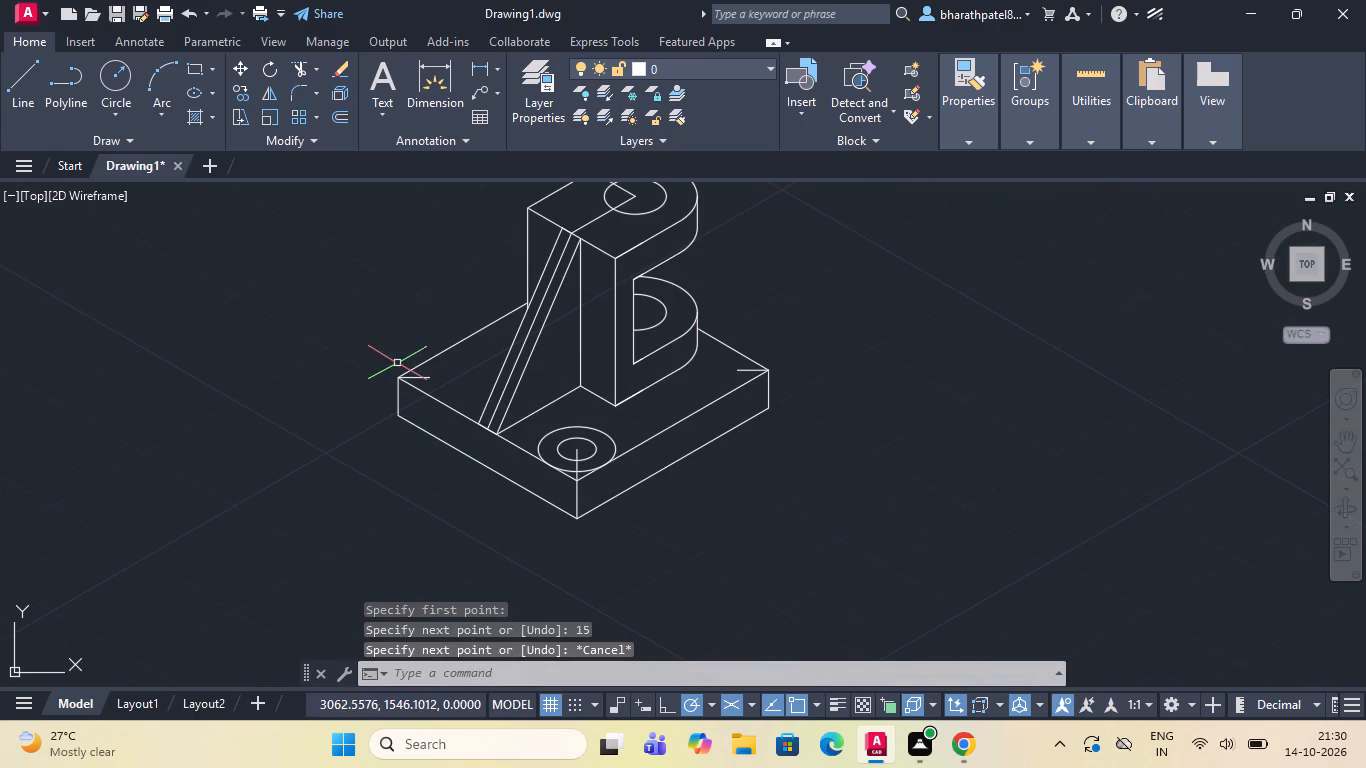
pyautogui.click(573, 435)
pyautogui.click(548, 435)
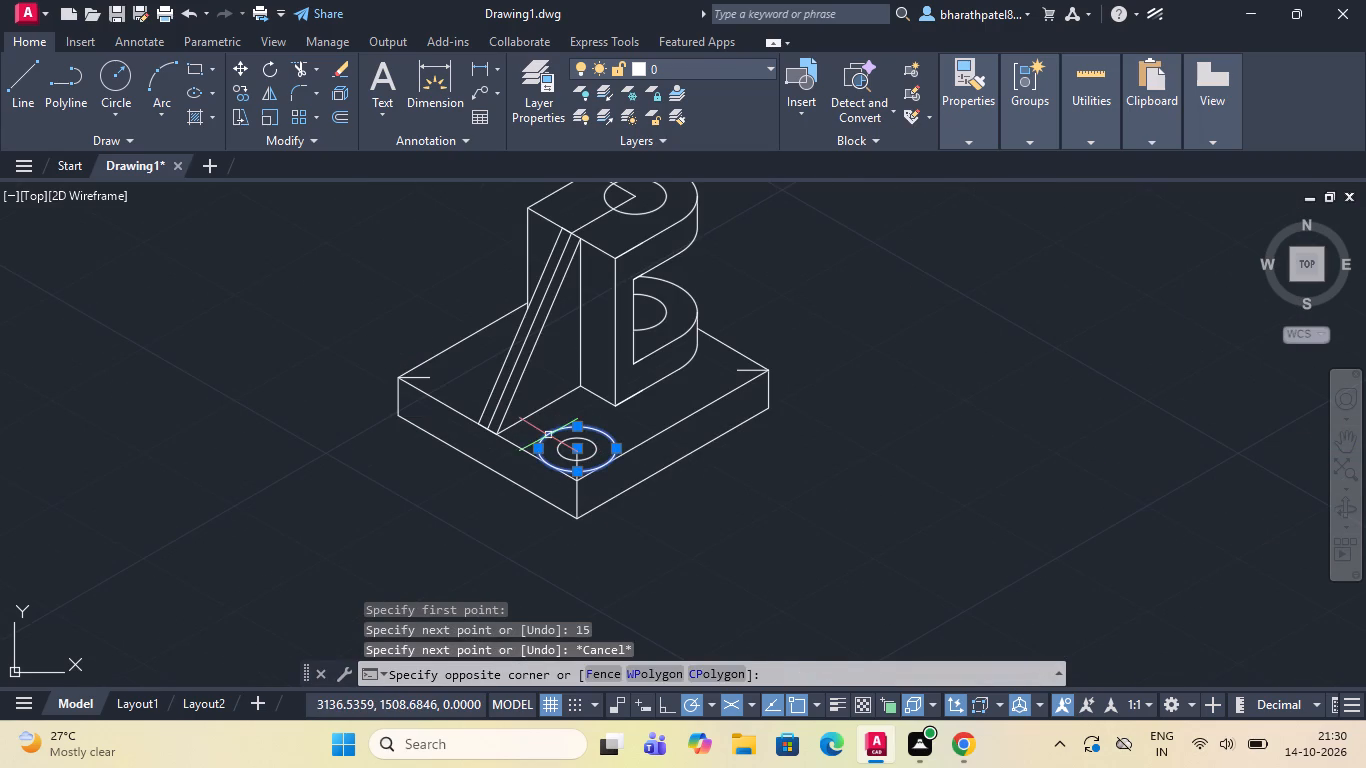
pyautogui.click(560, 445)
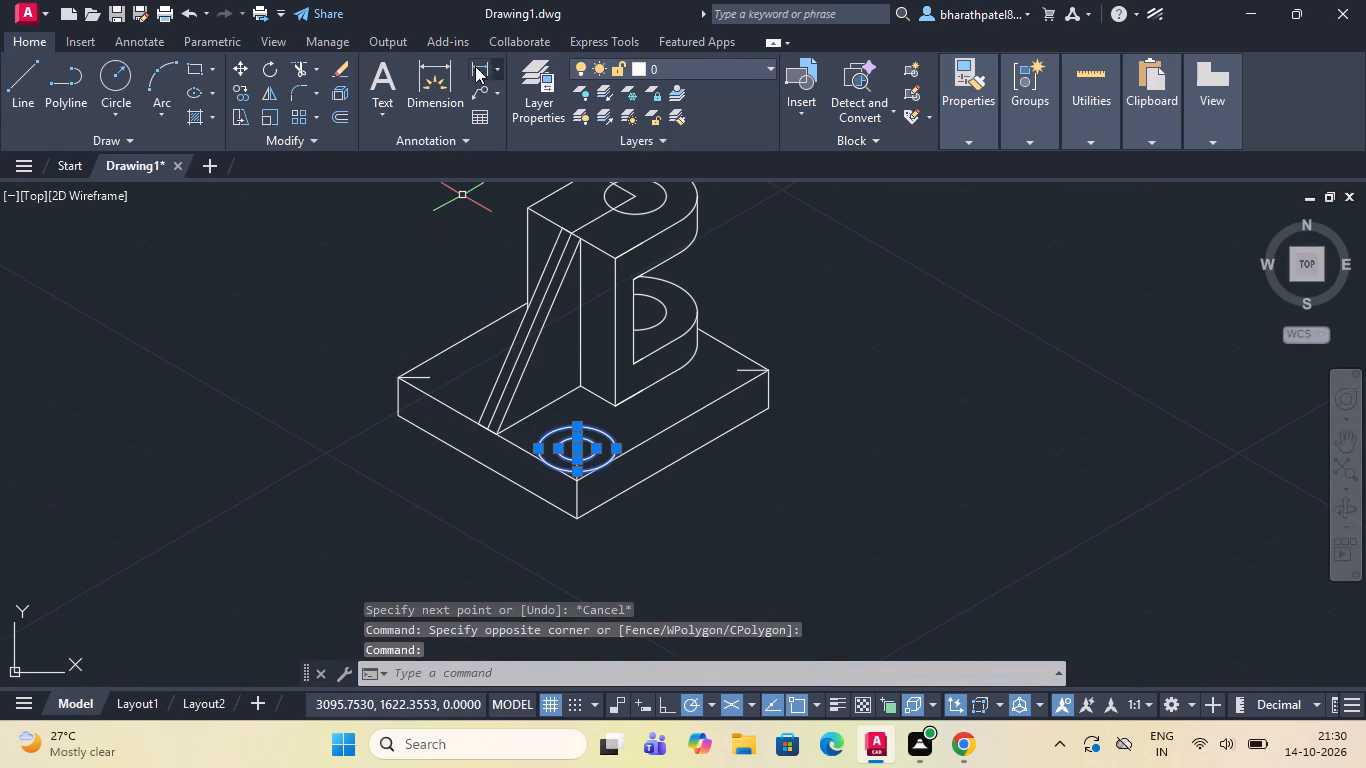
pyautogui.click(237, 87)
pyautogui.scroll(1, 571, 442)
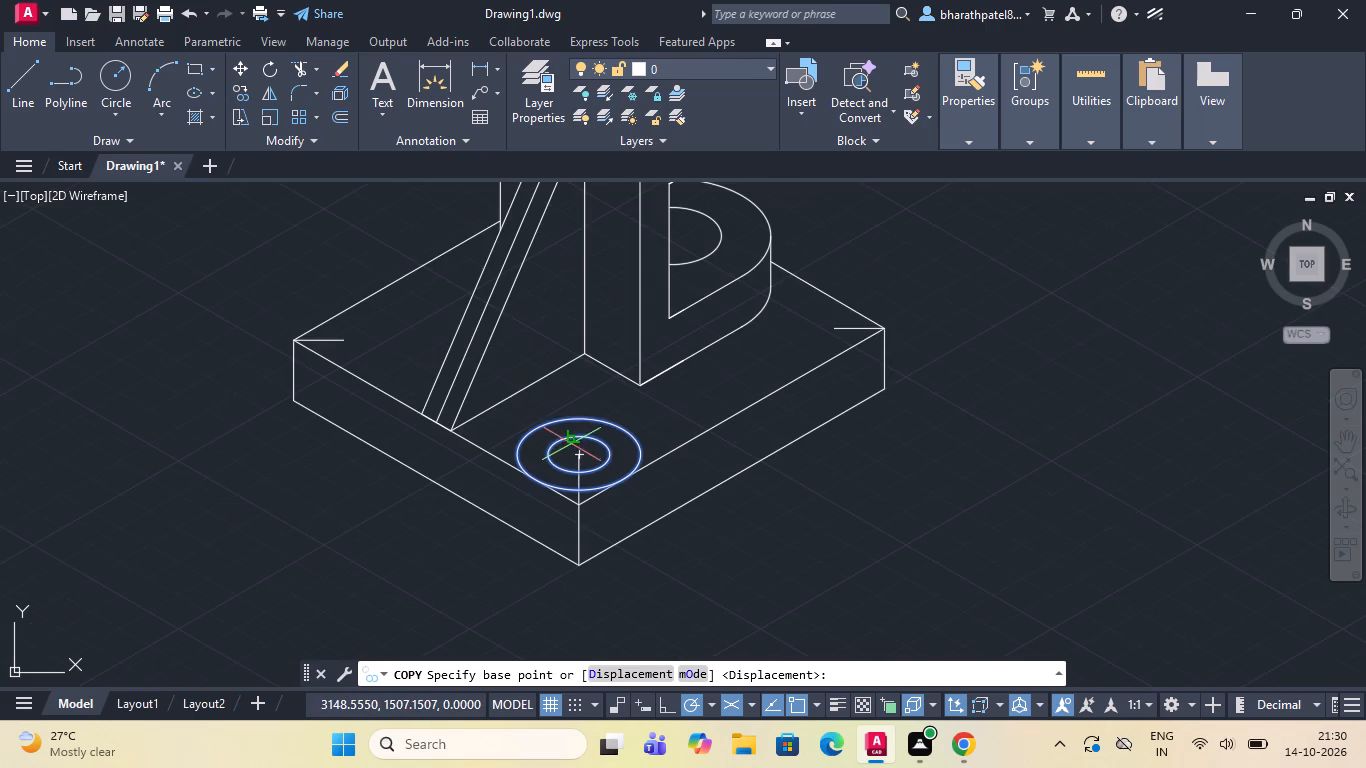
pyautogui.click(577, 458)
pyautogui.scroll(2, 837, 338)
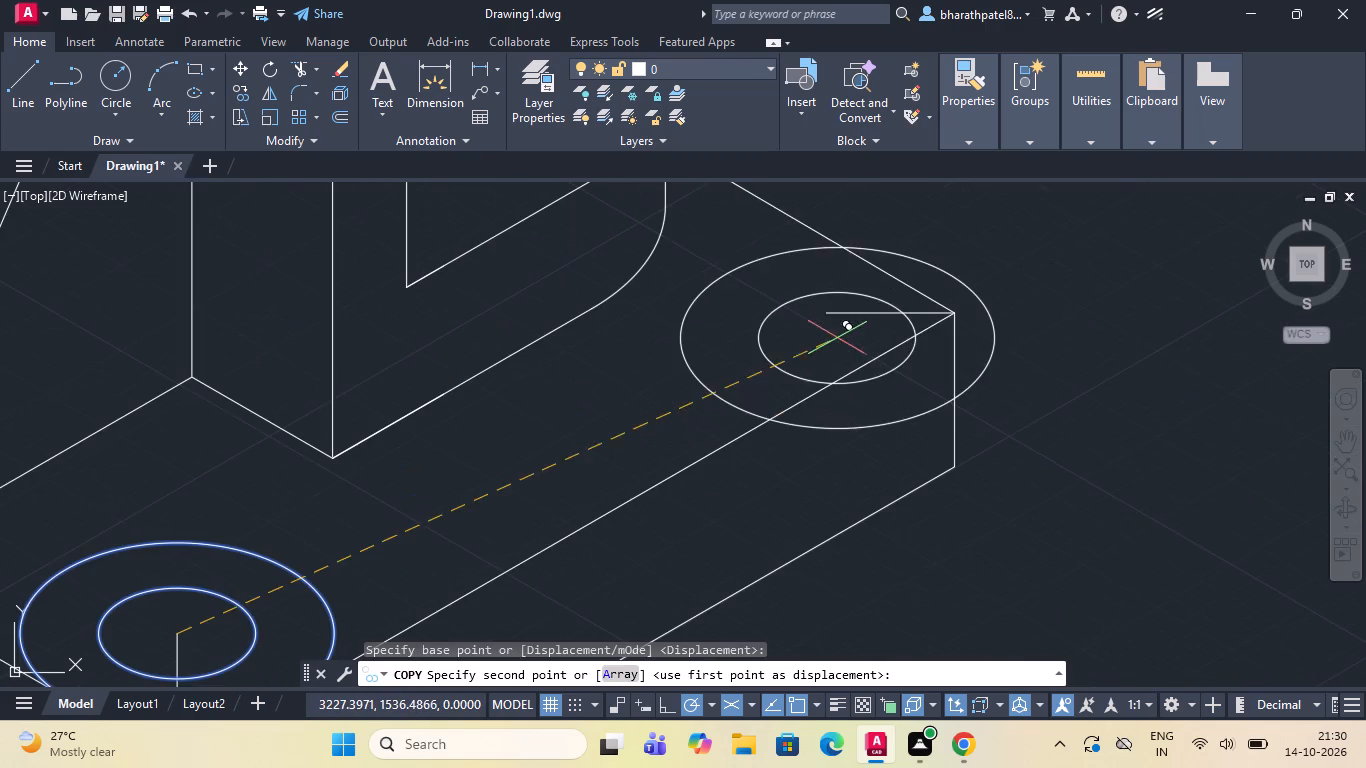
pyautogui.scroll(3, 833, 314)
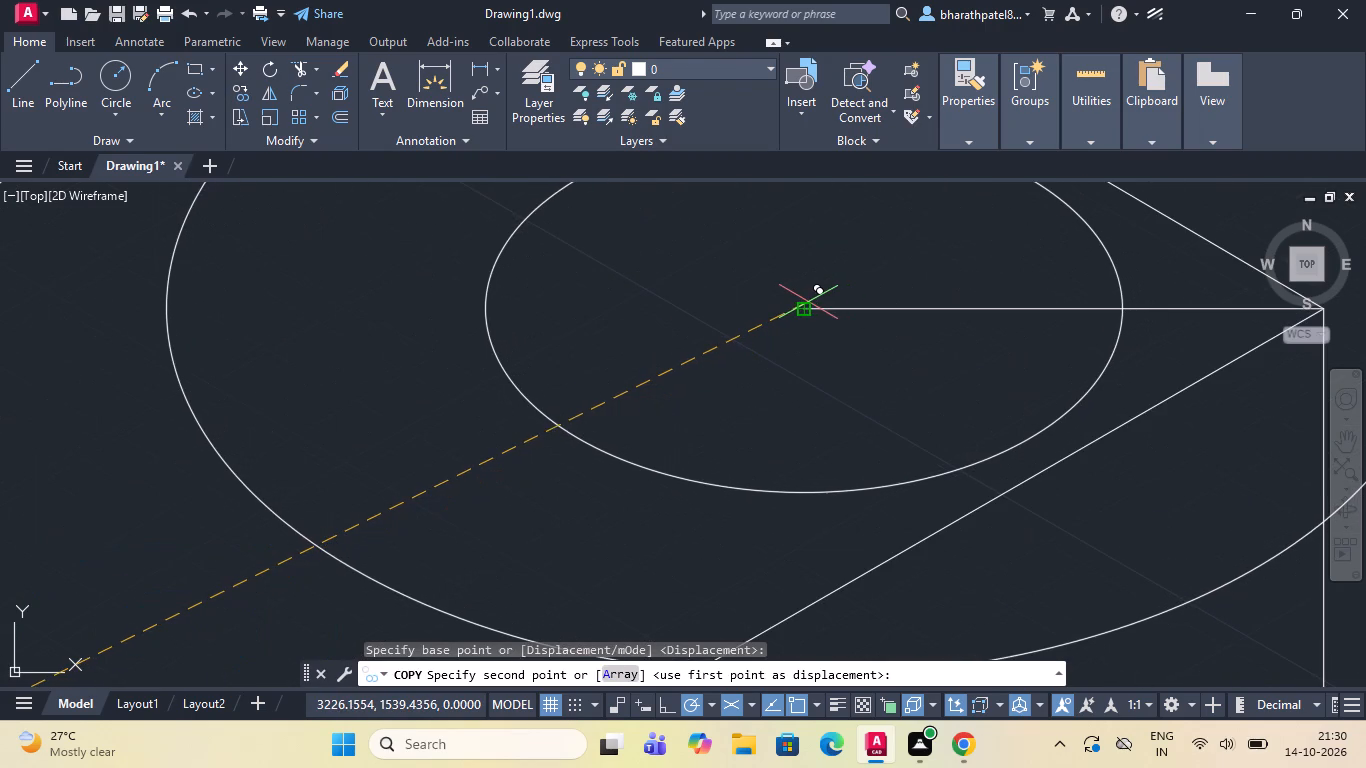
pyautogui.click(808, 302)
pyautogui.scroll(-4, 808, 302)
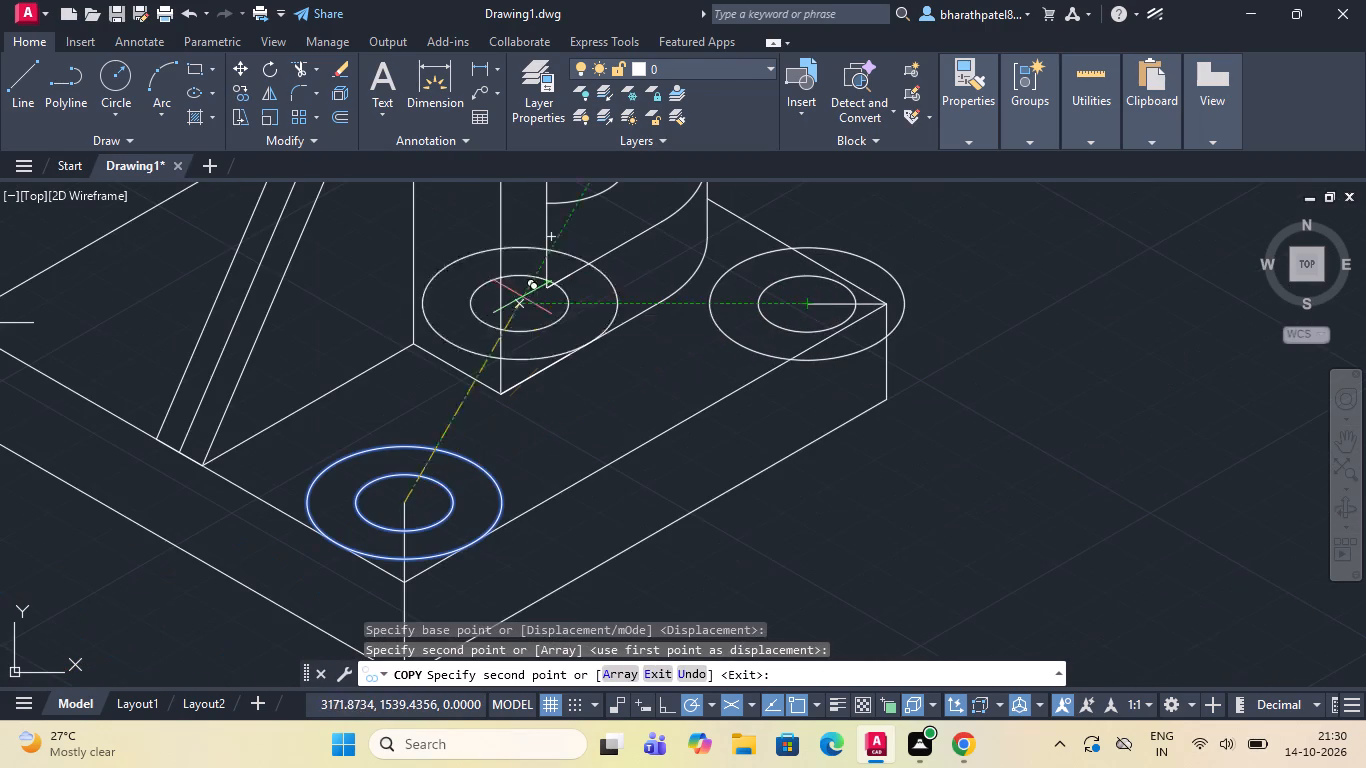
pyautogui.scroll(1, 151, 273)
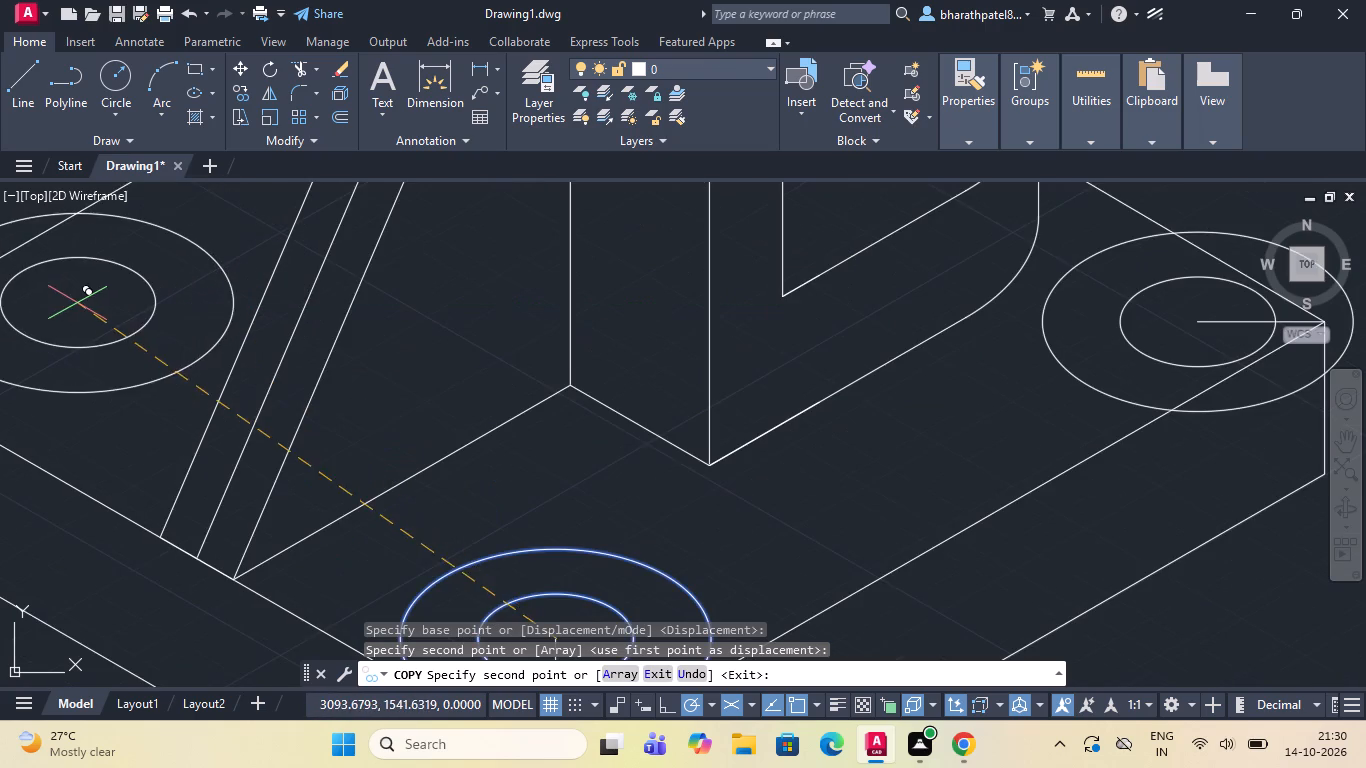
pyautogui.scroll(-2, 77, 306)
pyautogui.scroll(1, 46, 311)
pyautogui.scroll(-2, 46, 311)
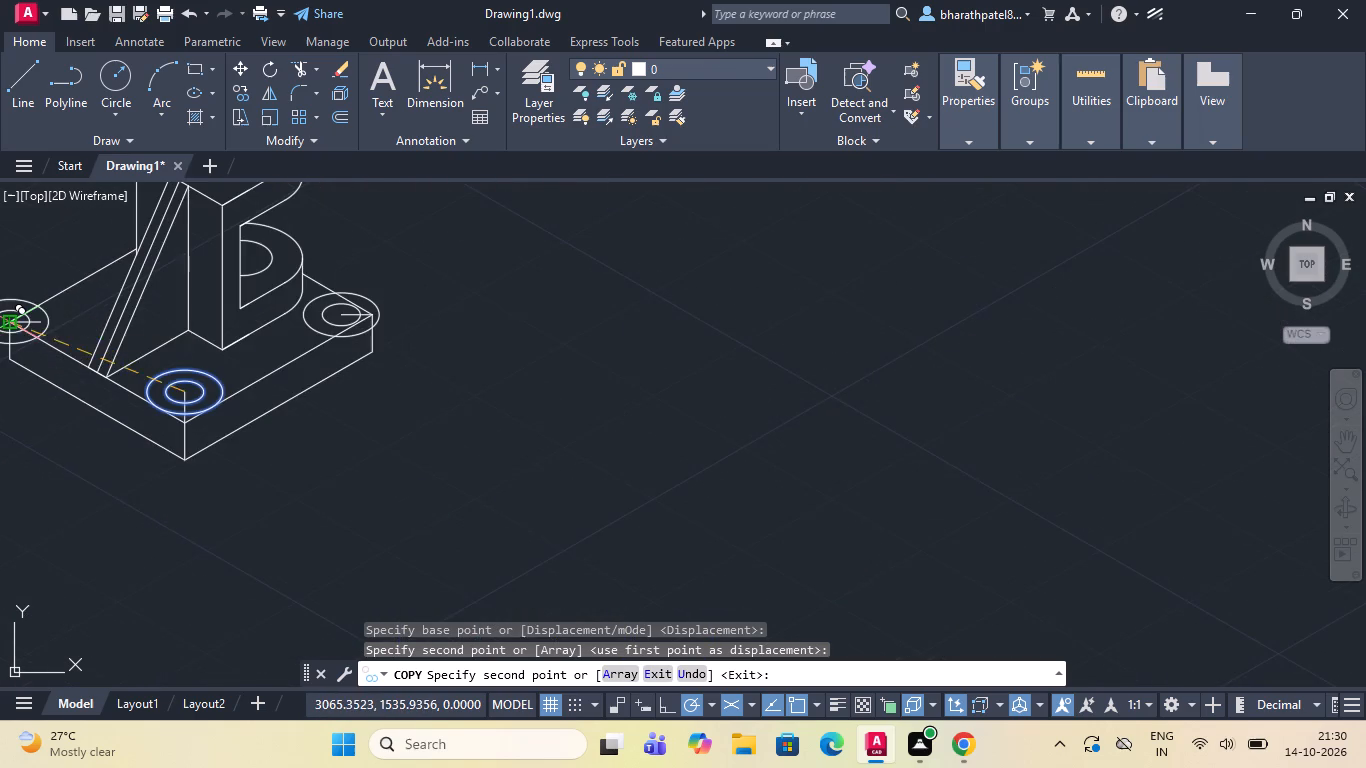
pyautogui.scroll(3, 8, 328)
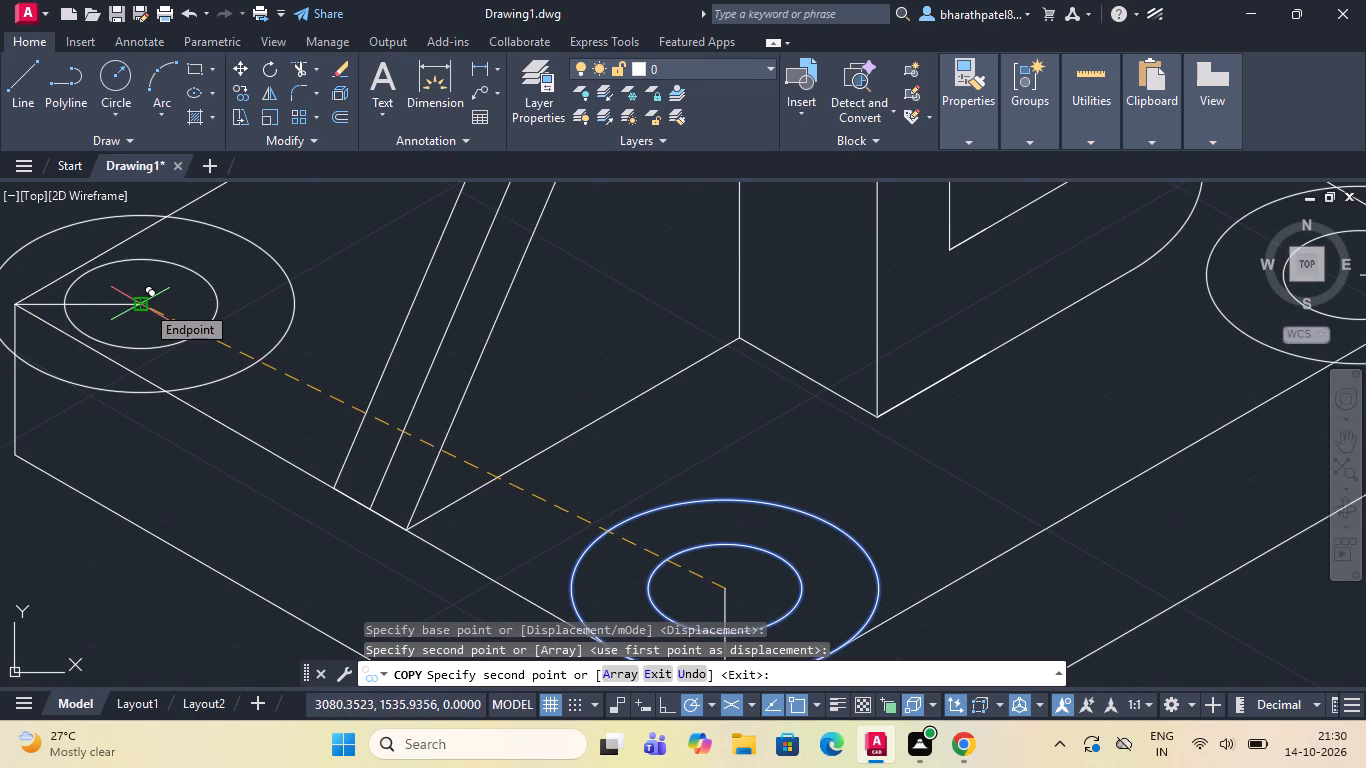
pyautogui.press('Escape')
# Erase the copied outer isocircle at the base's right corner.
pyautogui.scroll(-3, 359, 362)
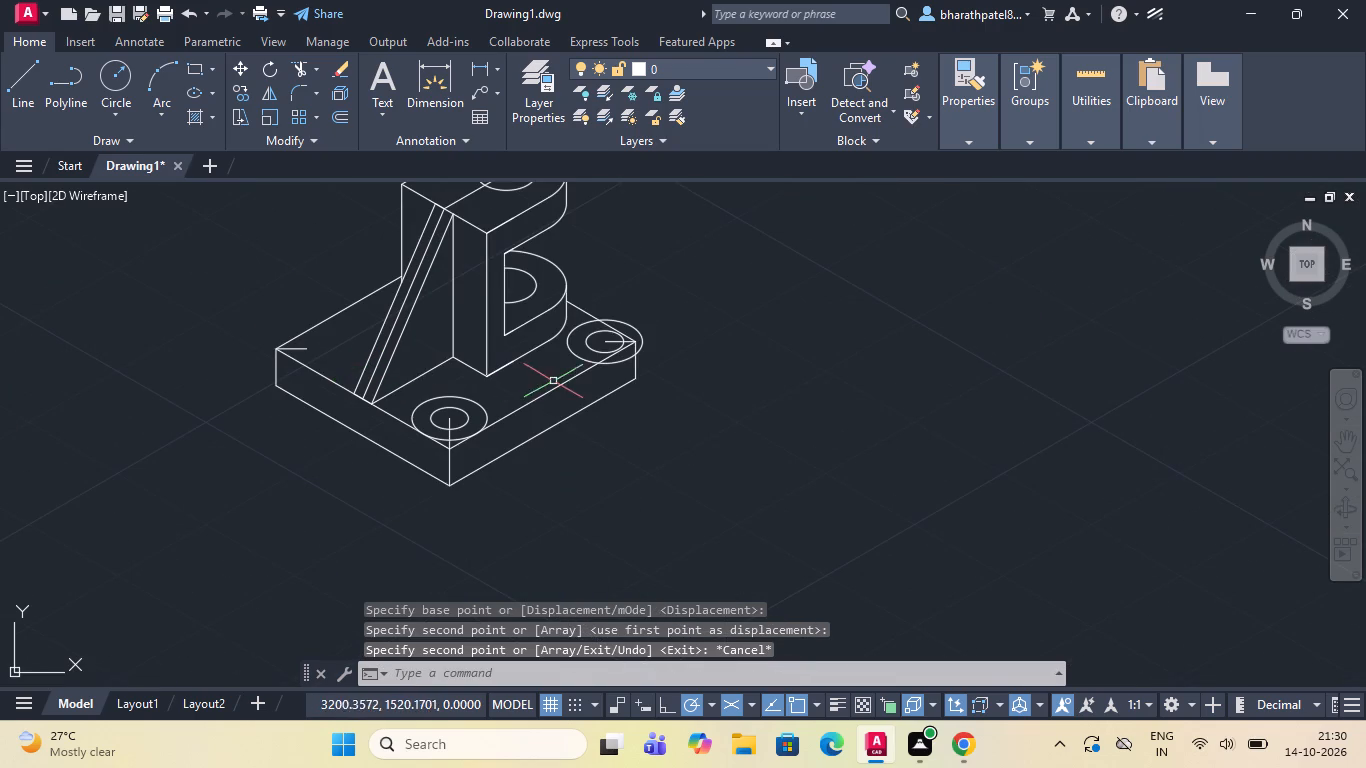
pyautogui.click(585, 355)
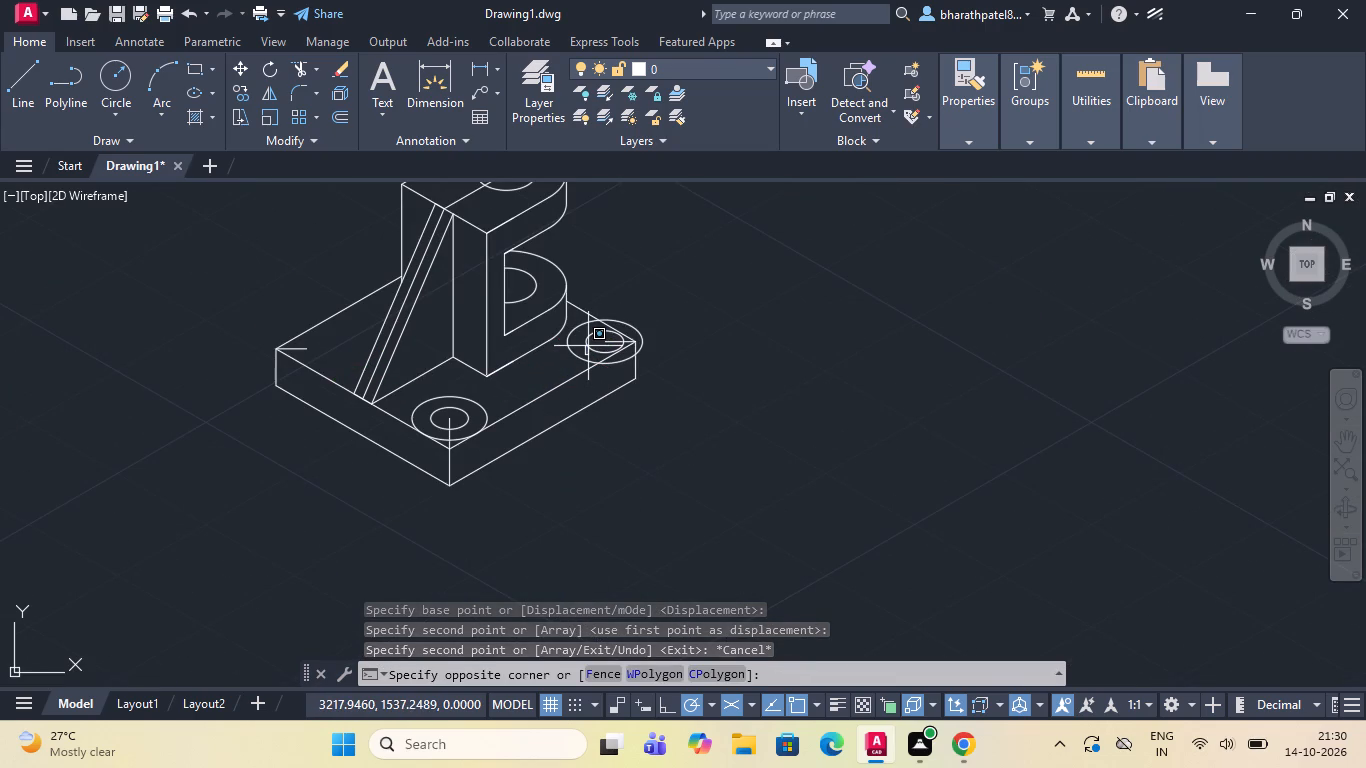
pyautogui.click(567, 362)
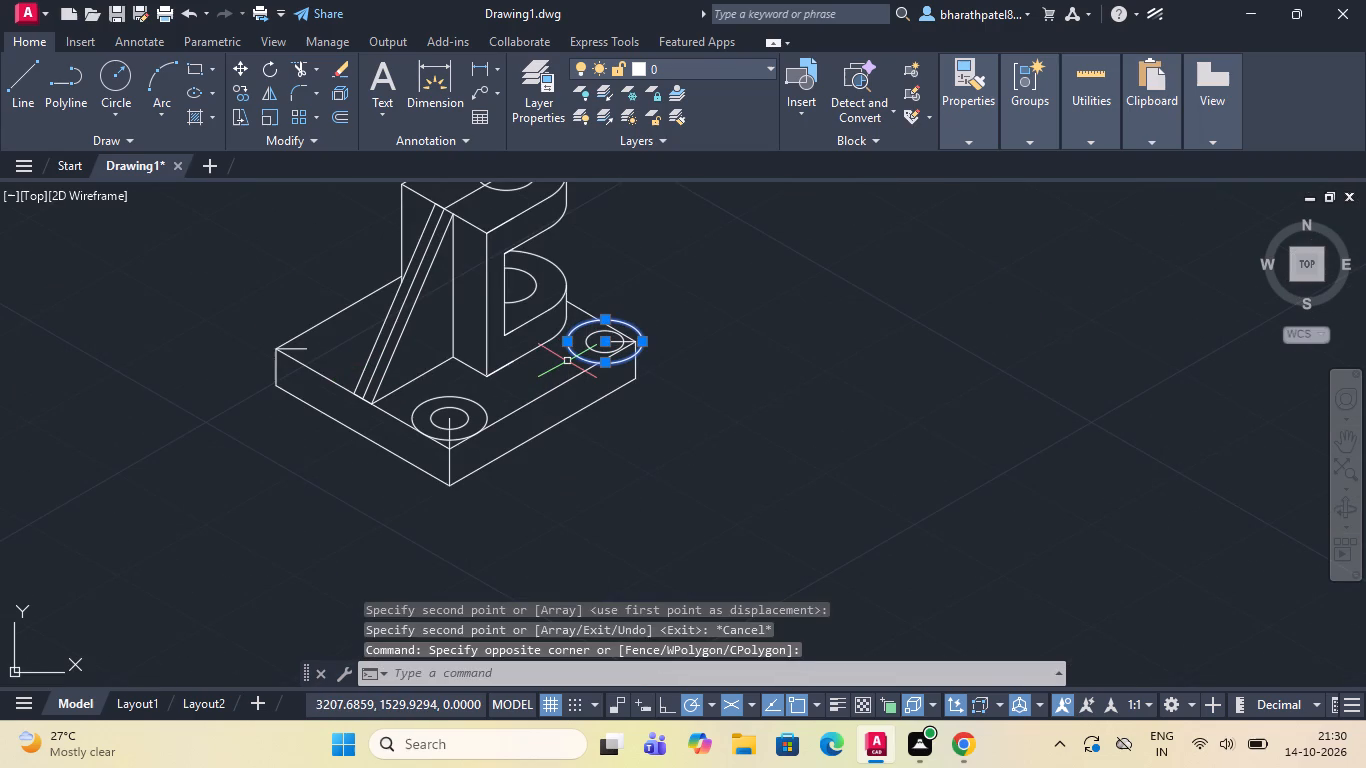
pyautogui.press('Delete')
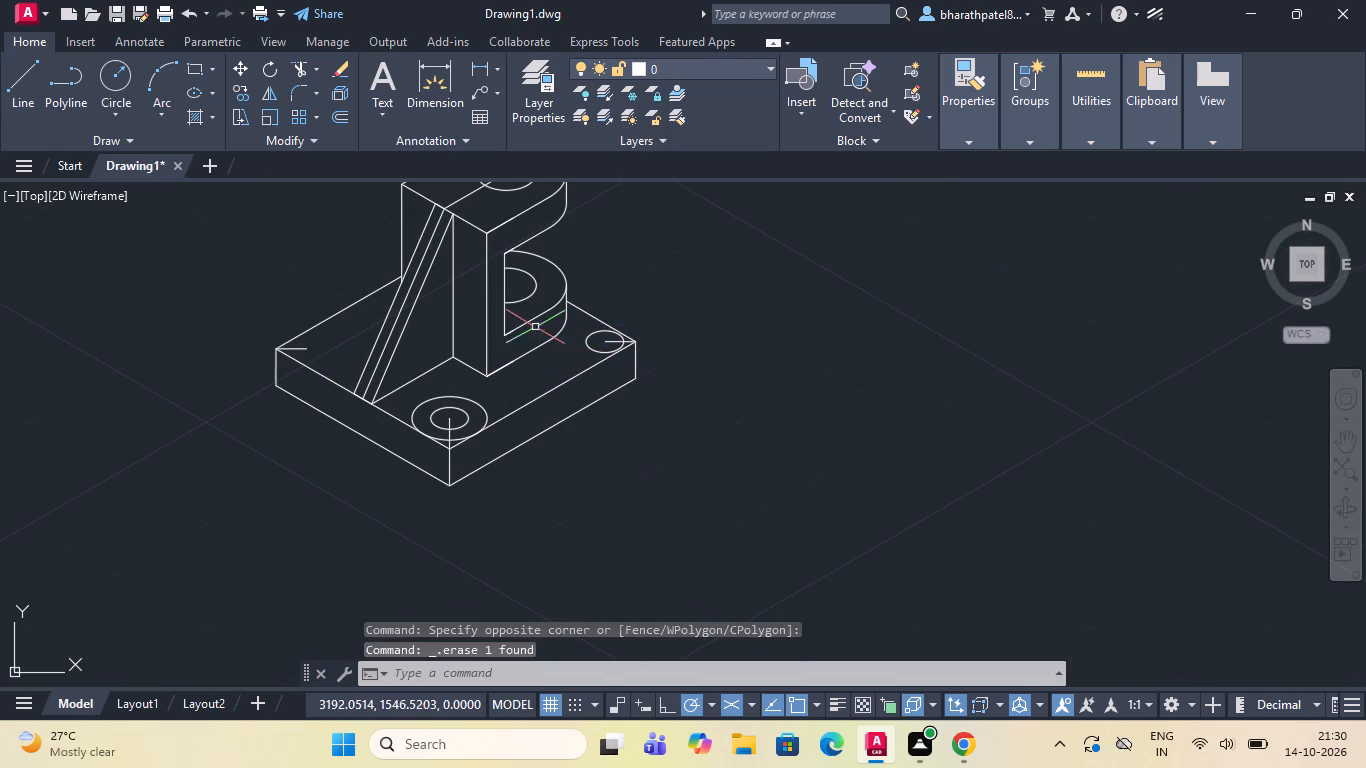
# Draw two connected 15-long lines at 210° and 330° on the base's top face, starting on the back right edge near the right corner.
pyautogui.click(23, 94)
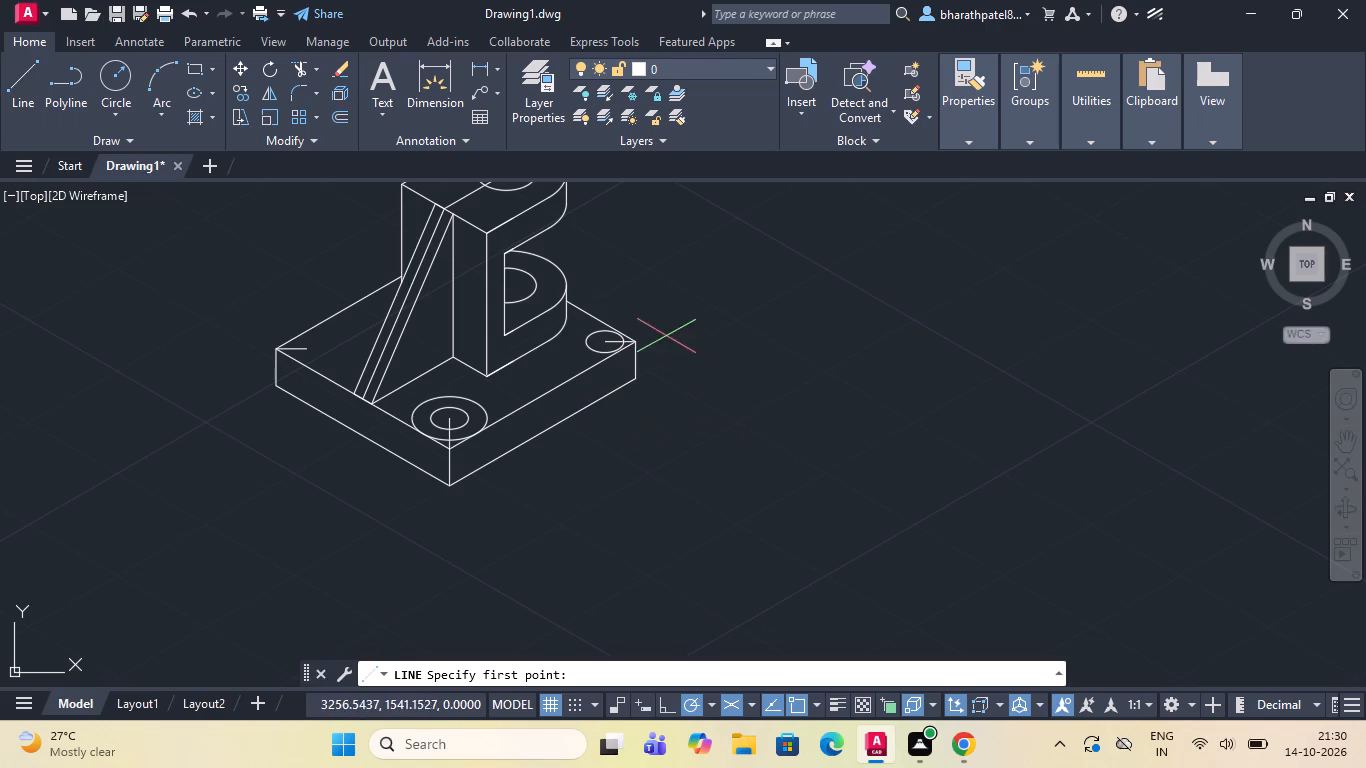
pyautogui.scroll(4, 626, 310)
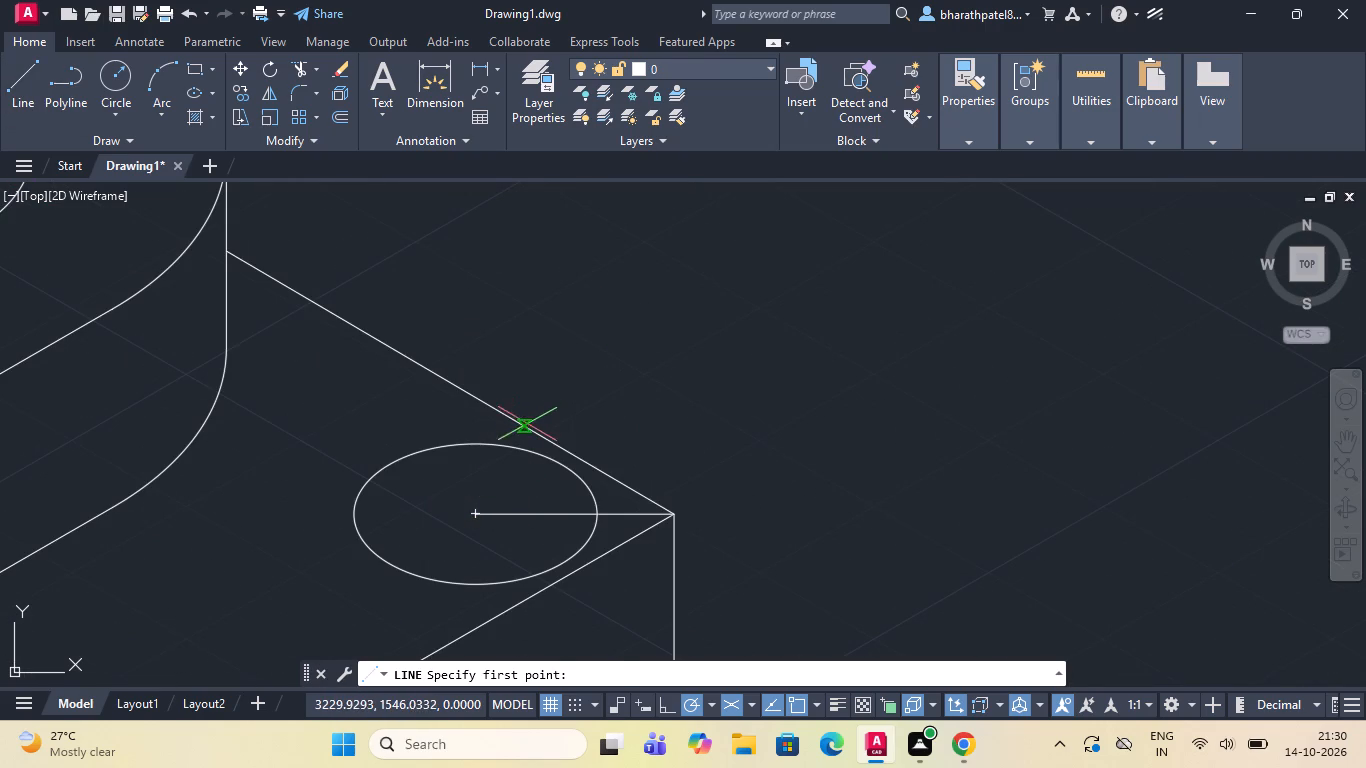
pyautogui.click(527, 424)
pyautogui.scroll(-3, 527, 422)
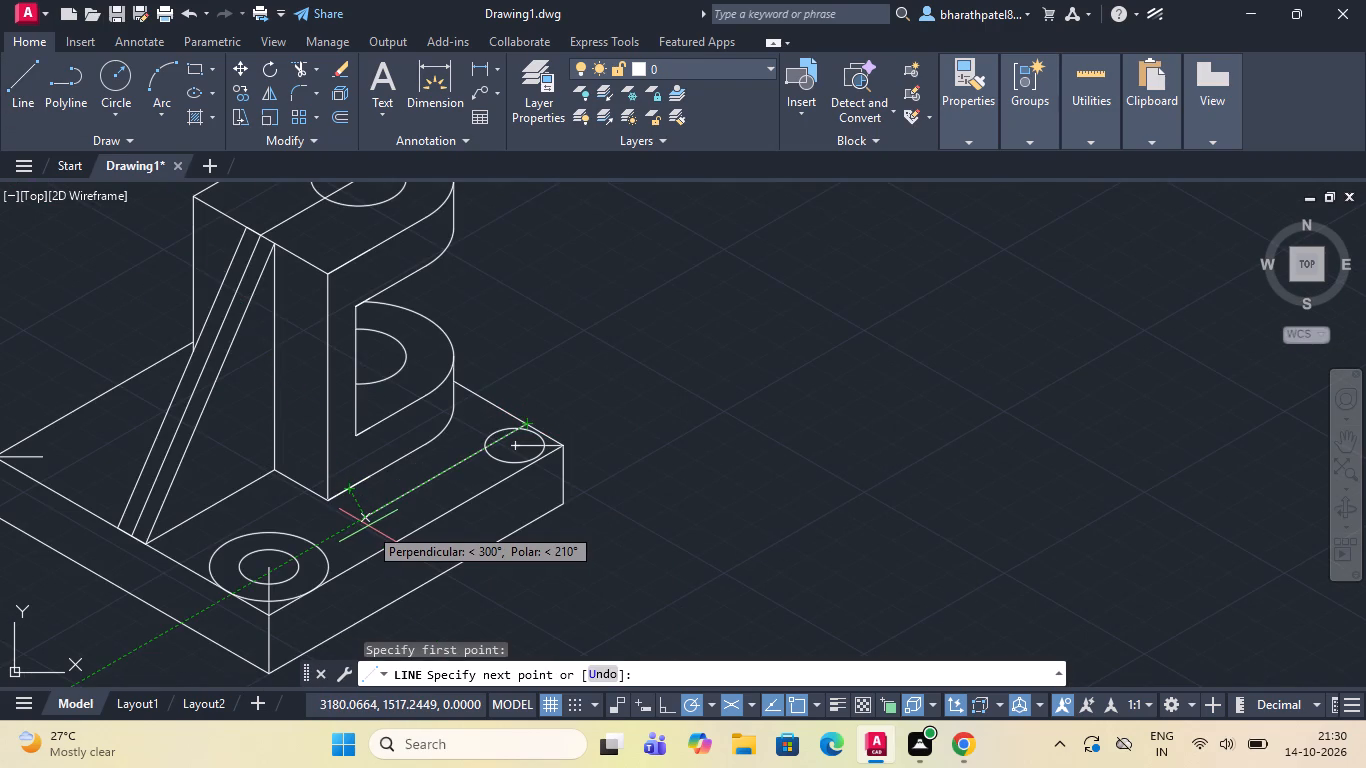
pyautogui.write('15')
pyautogui.press('Return')
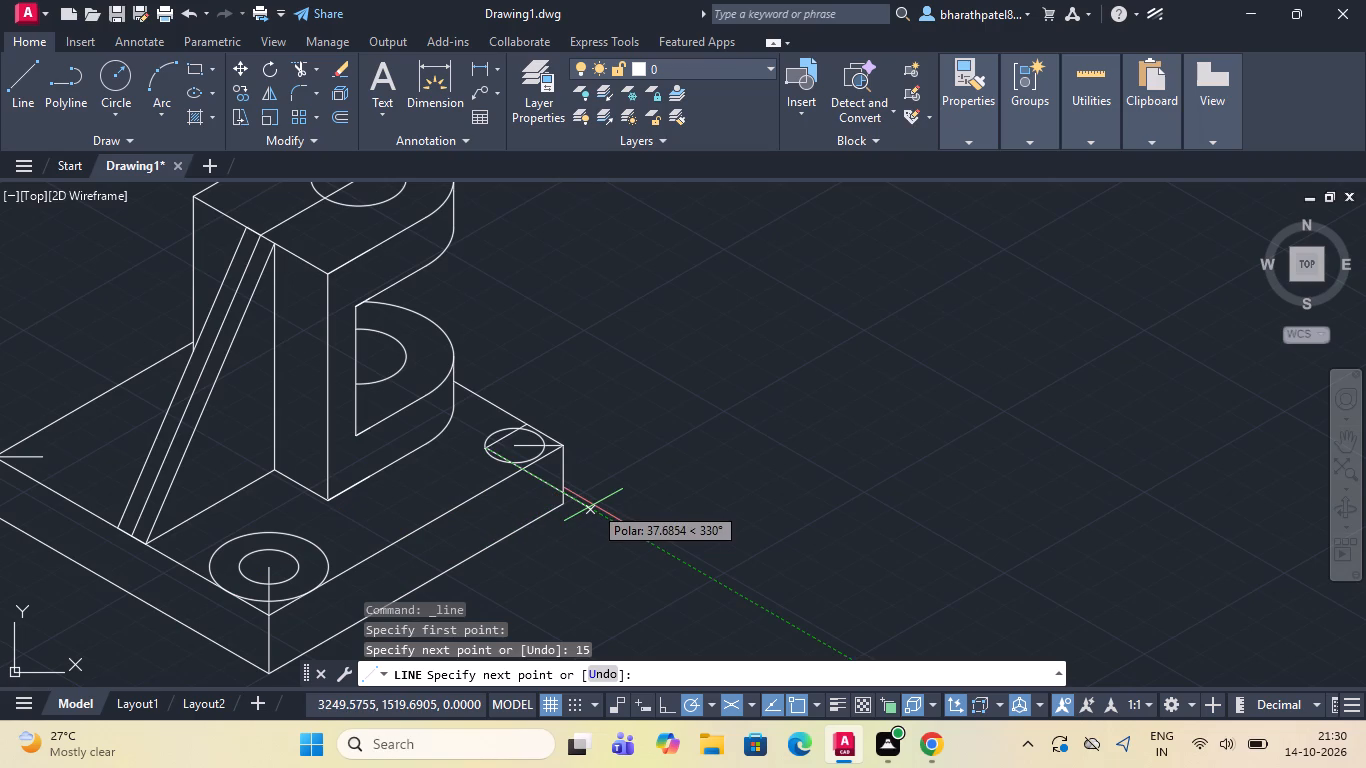
pyautogui.write('15')
pyautogui.press('Return')
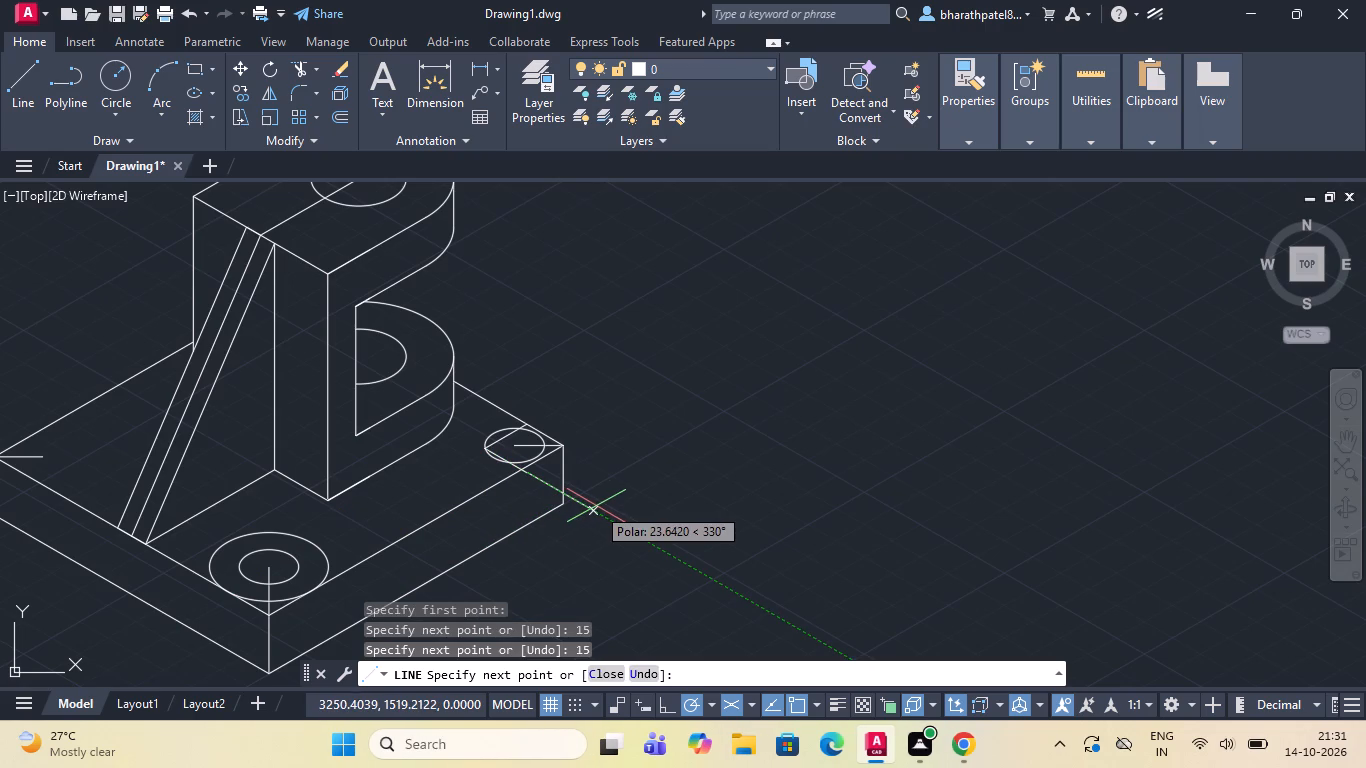
pyautogui.press('Escape')
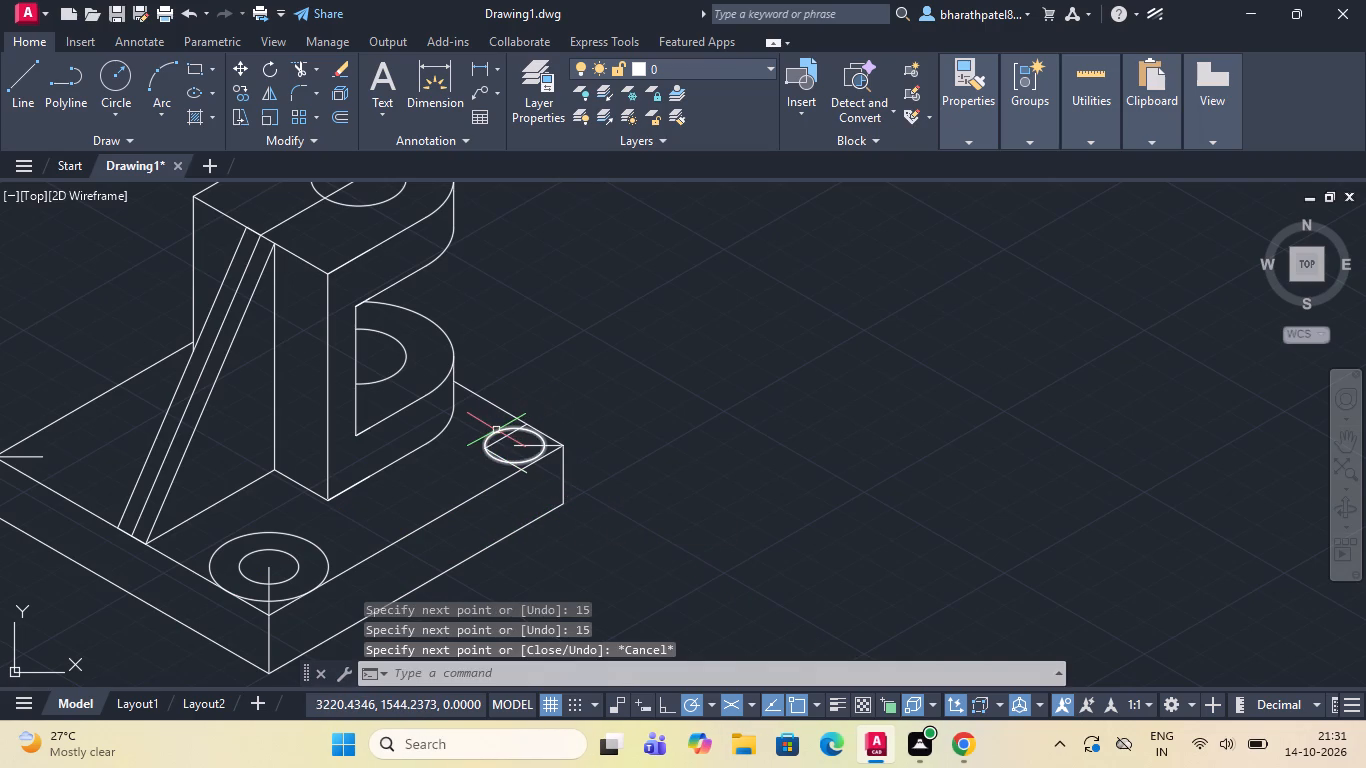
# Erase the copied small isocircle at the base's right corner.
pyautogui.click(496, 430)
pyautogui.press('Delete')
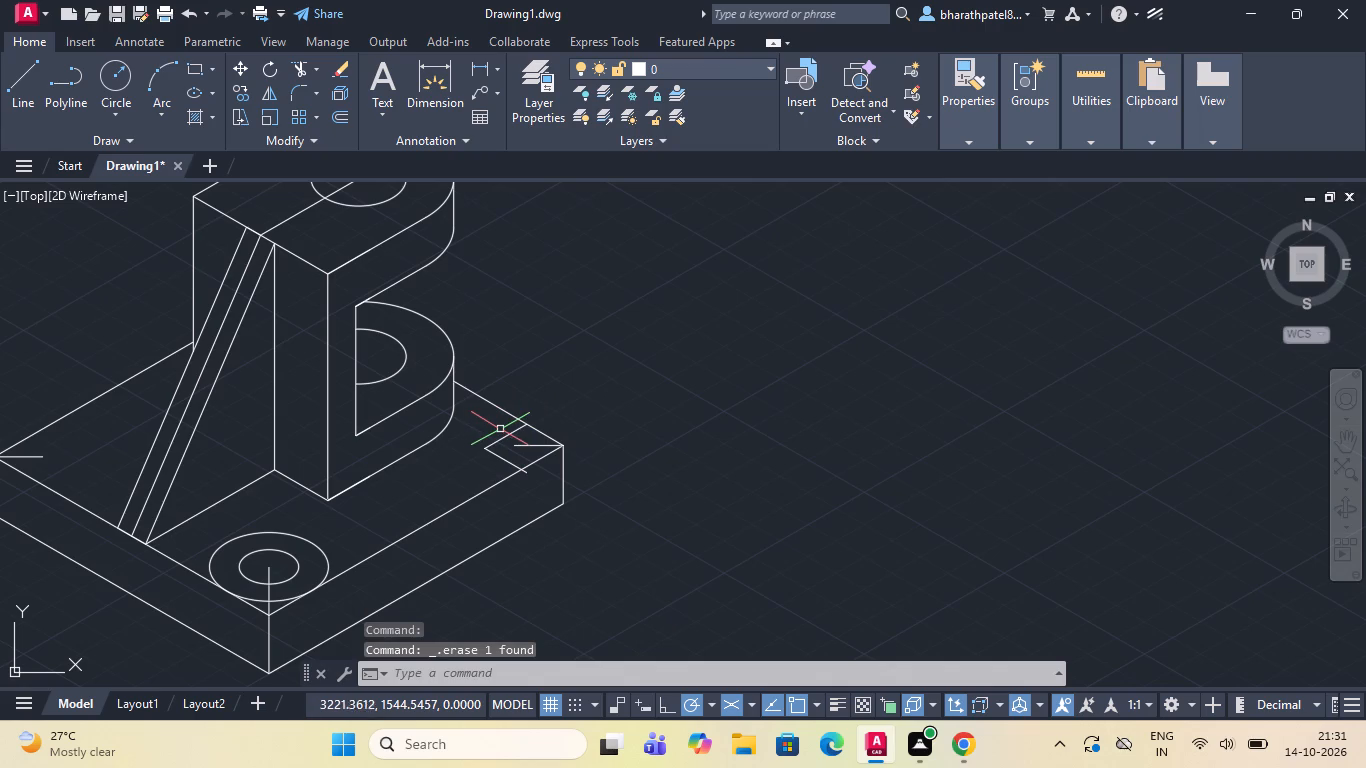
# Erase the 330° line of the connected 15-long pair on the base's top face near the right corner.
pyautogui.scroll(1, 498, 430)
pyautogui.click(495, 467)
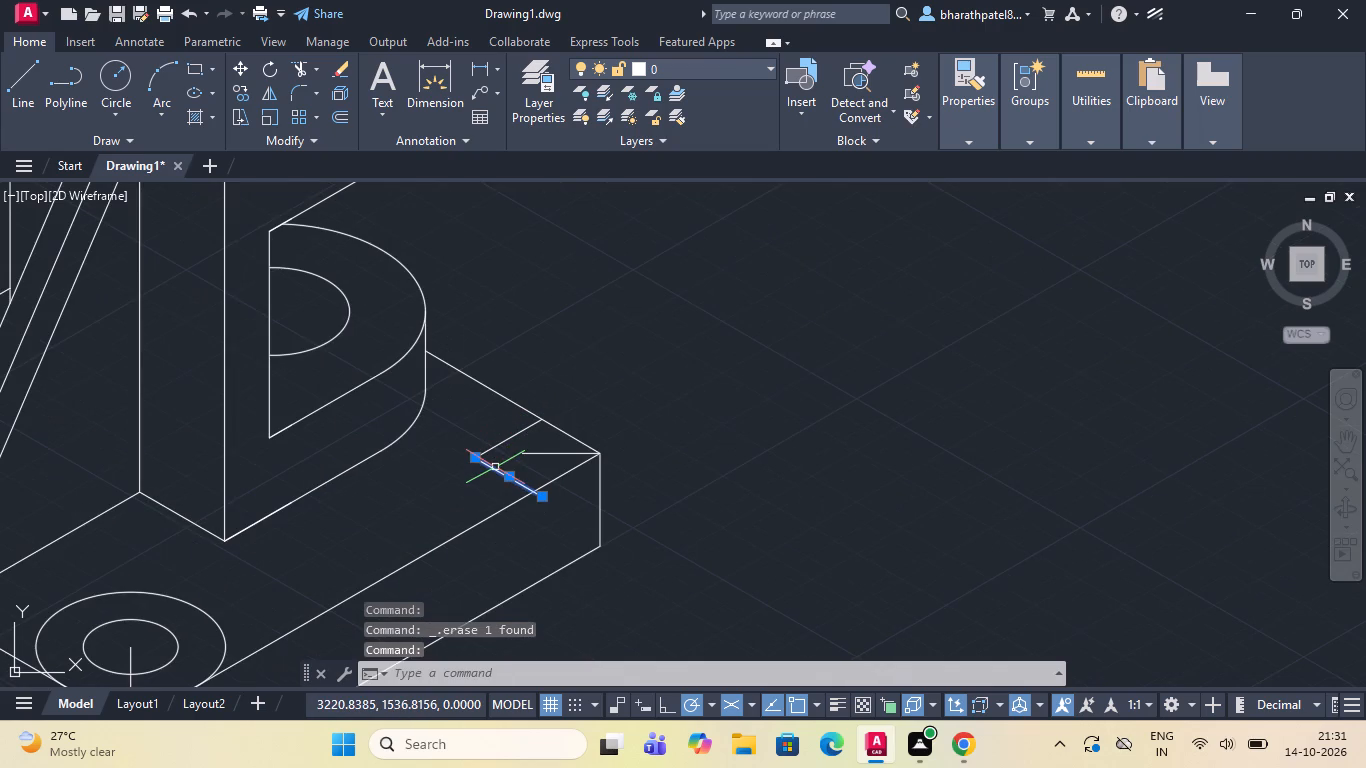
pyautogui.press('Escape')
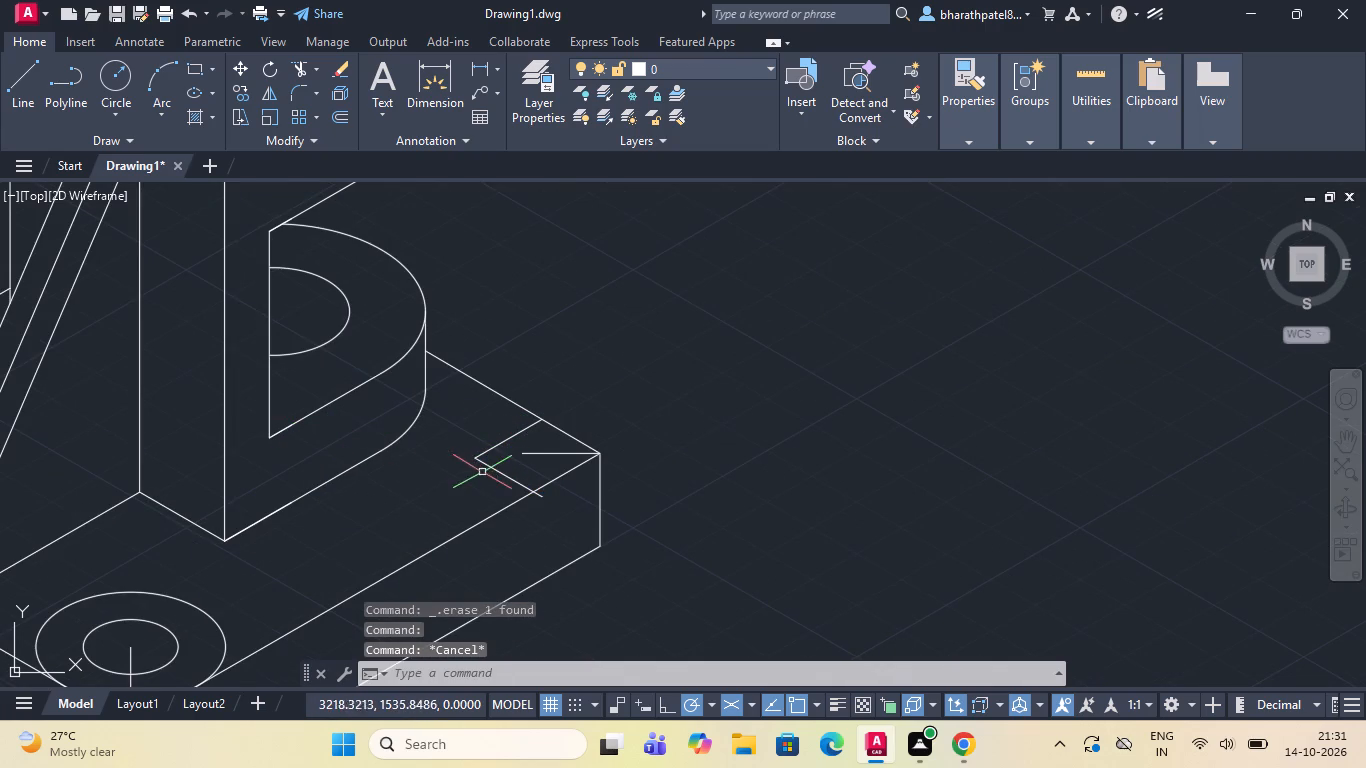
pyautogui.click(496, 465)
pyautogui.click(493, 474)
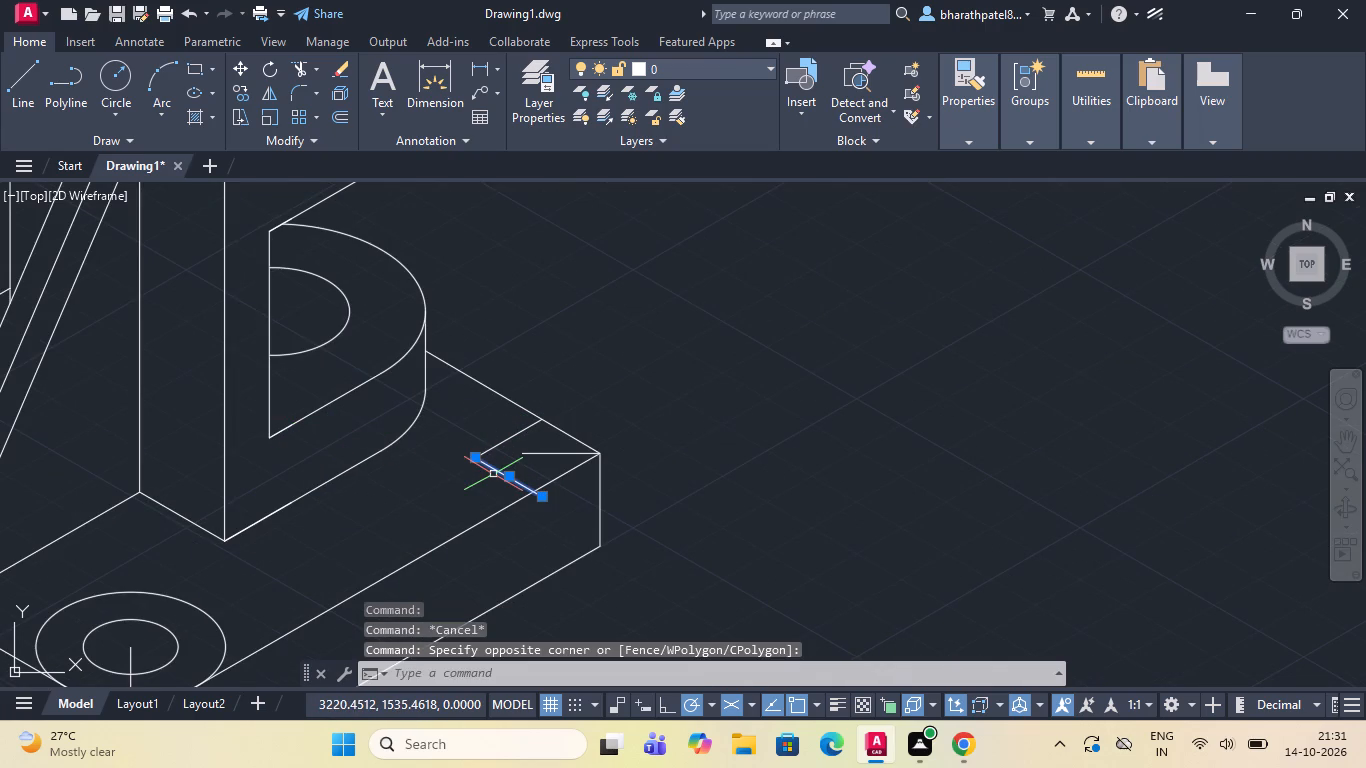
pyautogui.press('Delete')
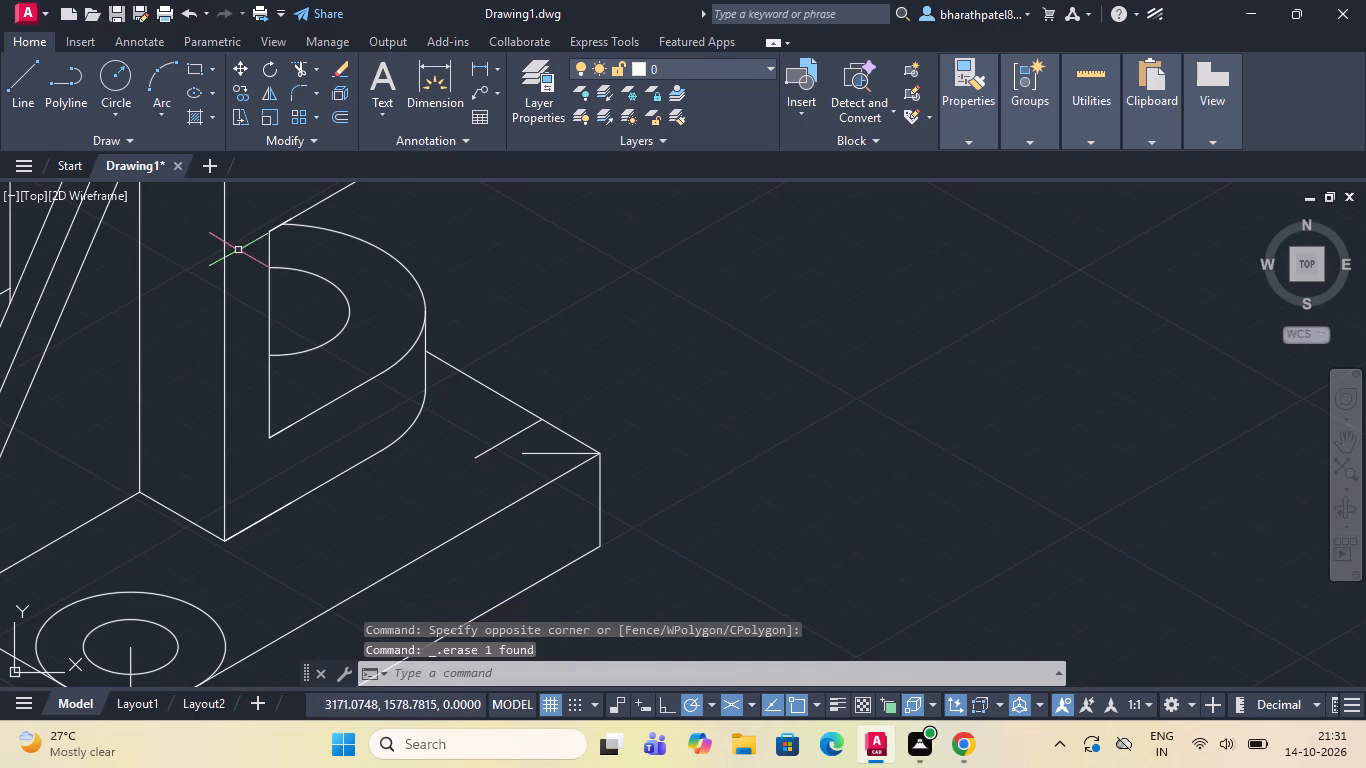
# Draw a 15-long line at 150° across the top face, starting on the front right edge near the base's right corner.
pyautogui.click(20, 72)
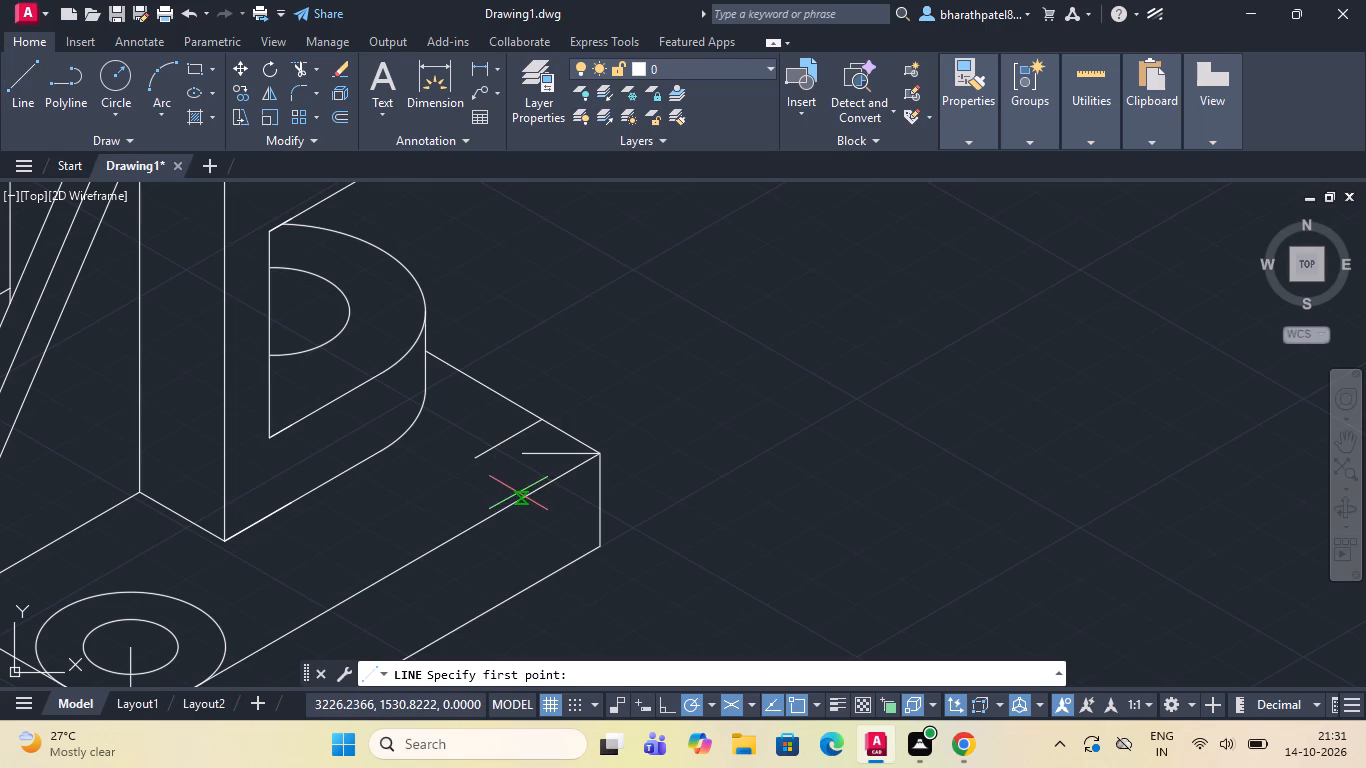
pyautogui.click(526, 494)
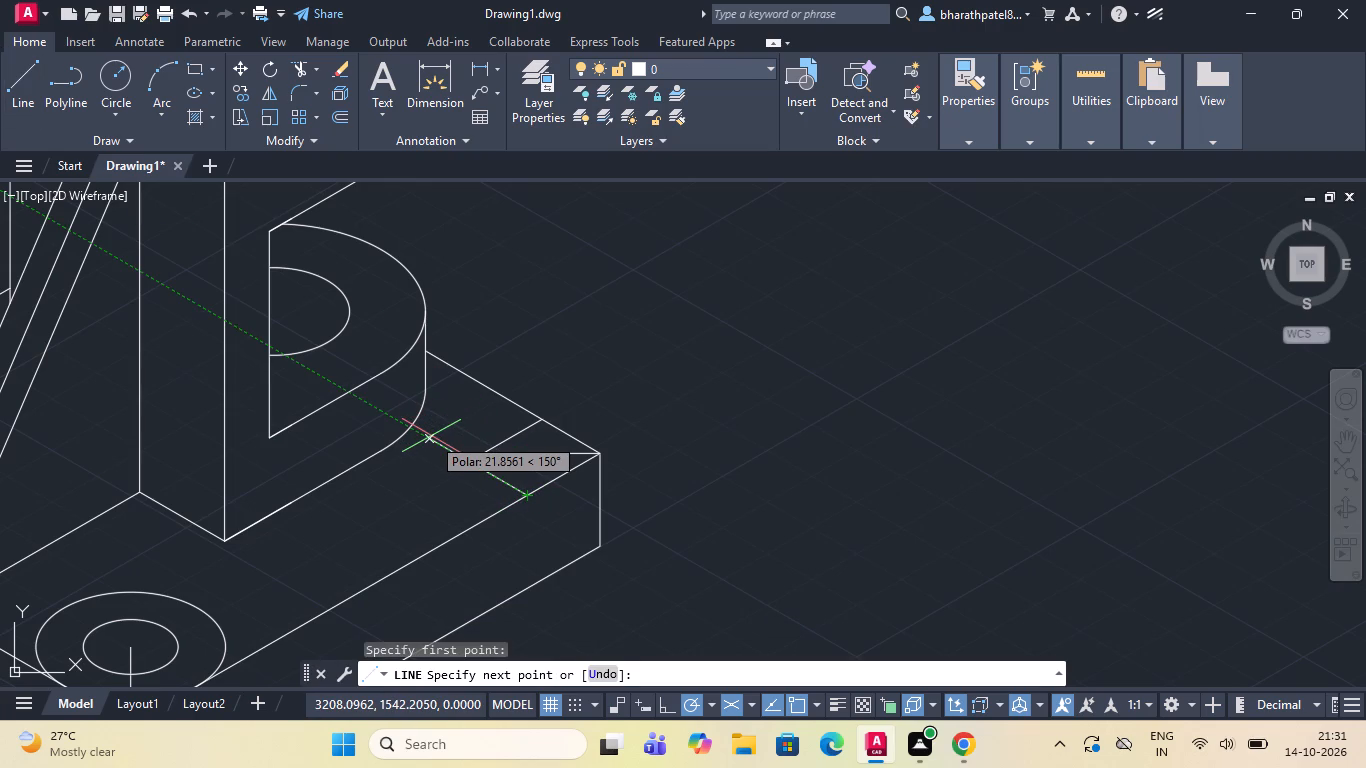
pyautogui.write('15')
pyautogui.press('Return')
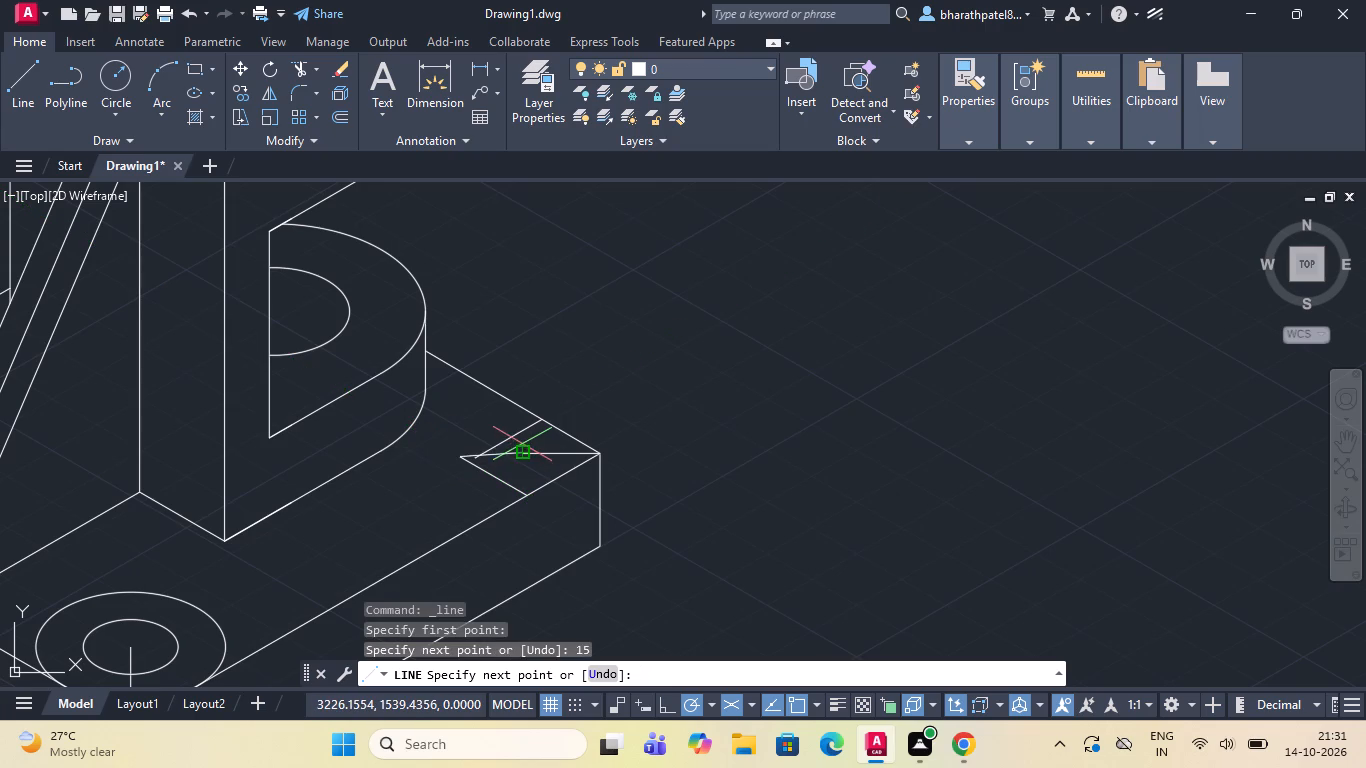
pyautogui.press('Escape')
# Erase the remaining 210° line that starts on the back right edge near the base's right corner.
pyautogui.click(518, 432)
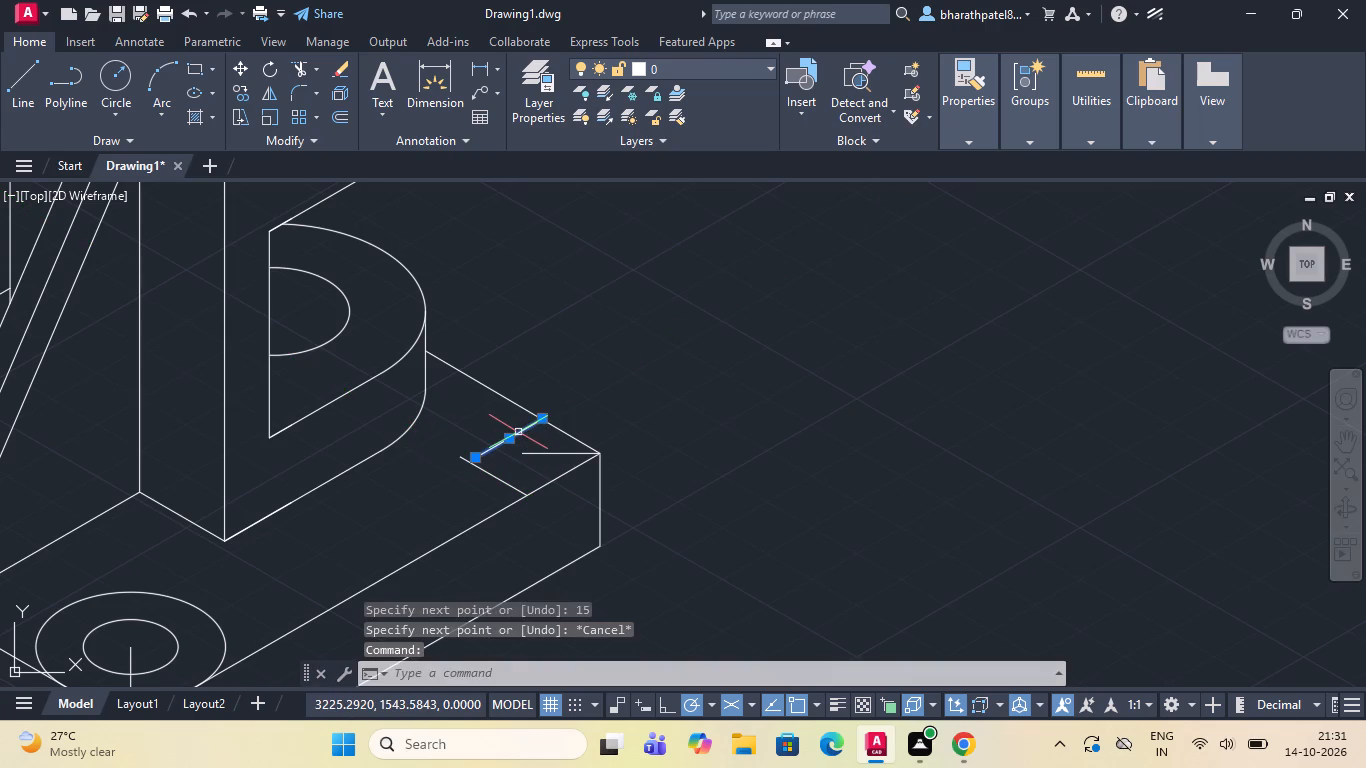
pyautogui.press('Delete')
# Draw a 15-long line at 210° from the back right edge near the right corner, continuing with a shorter line at 330°.
pyautogui.moveTo(11, 71); pyautogui.dragTo(17, 81)
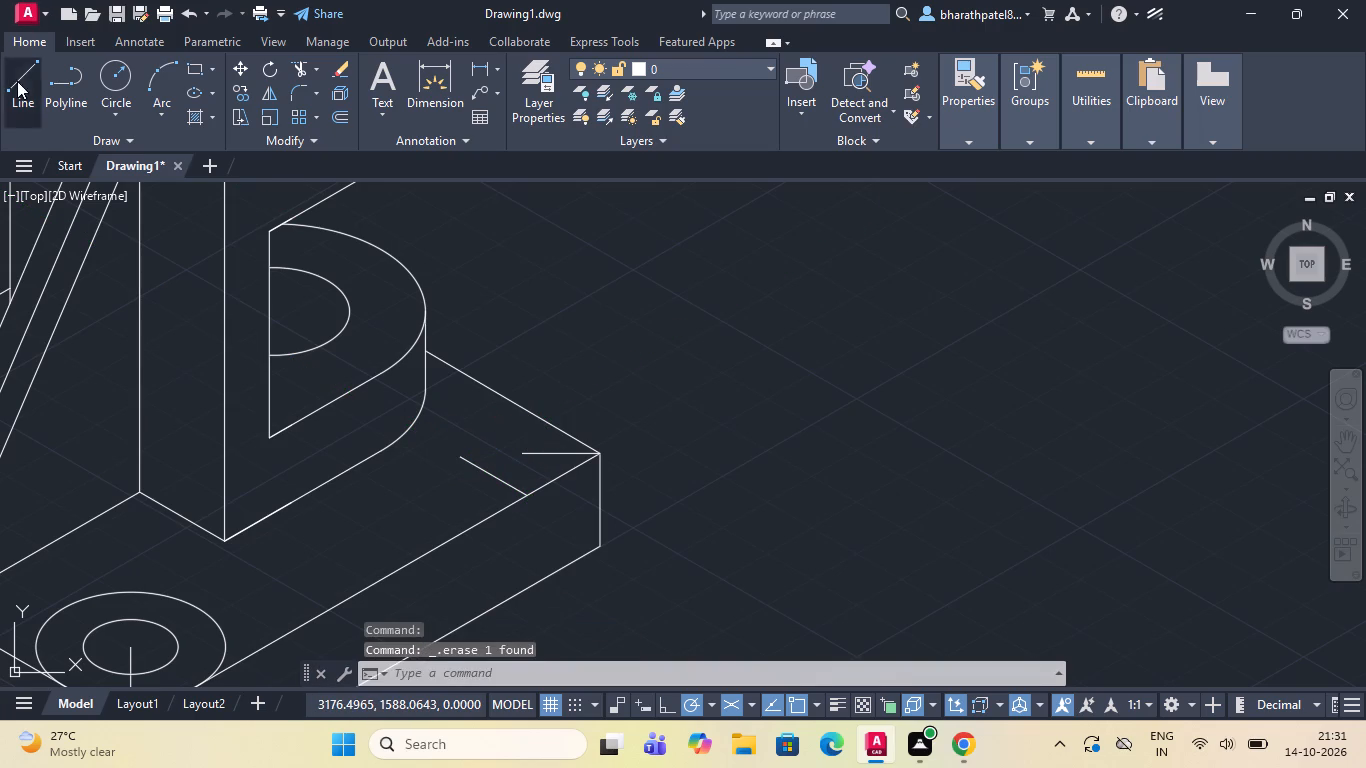
pyautogui.moveTo(17, 81); pyautogui.dragTo(78, 138)
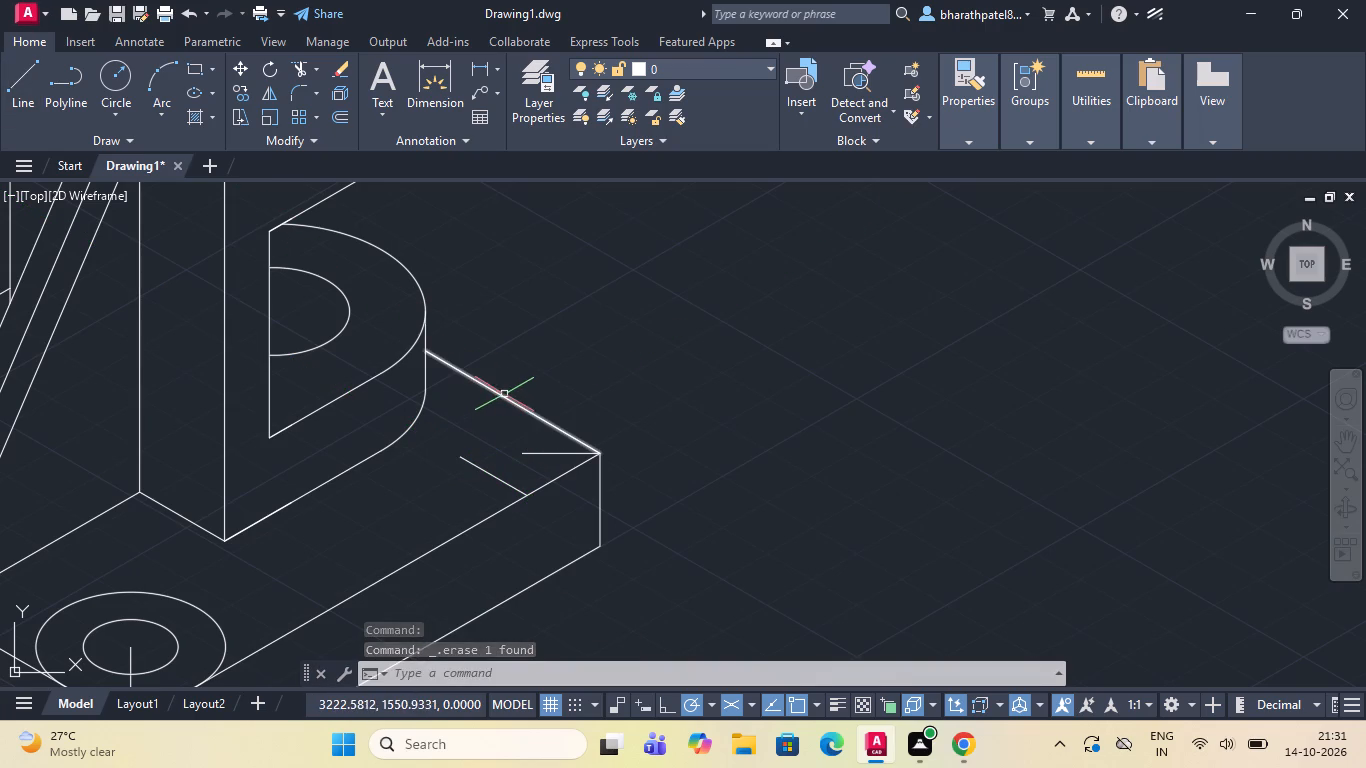
pyautogui.click(18, 79)
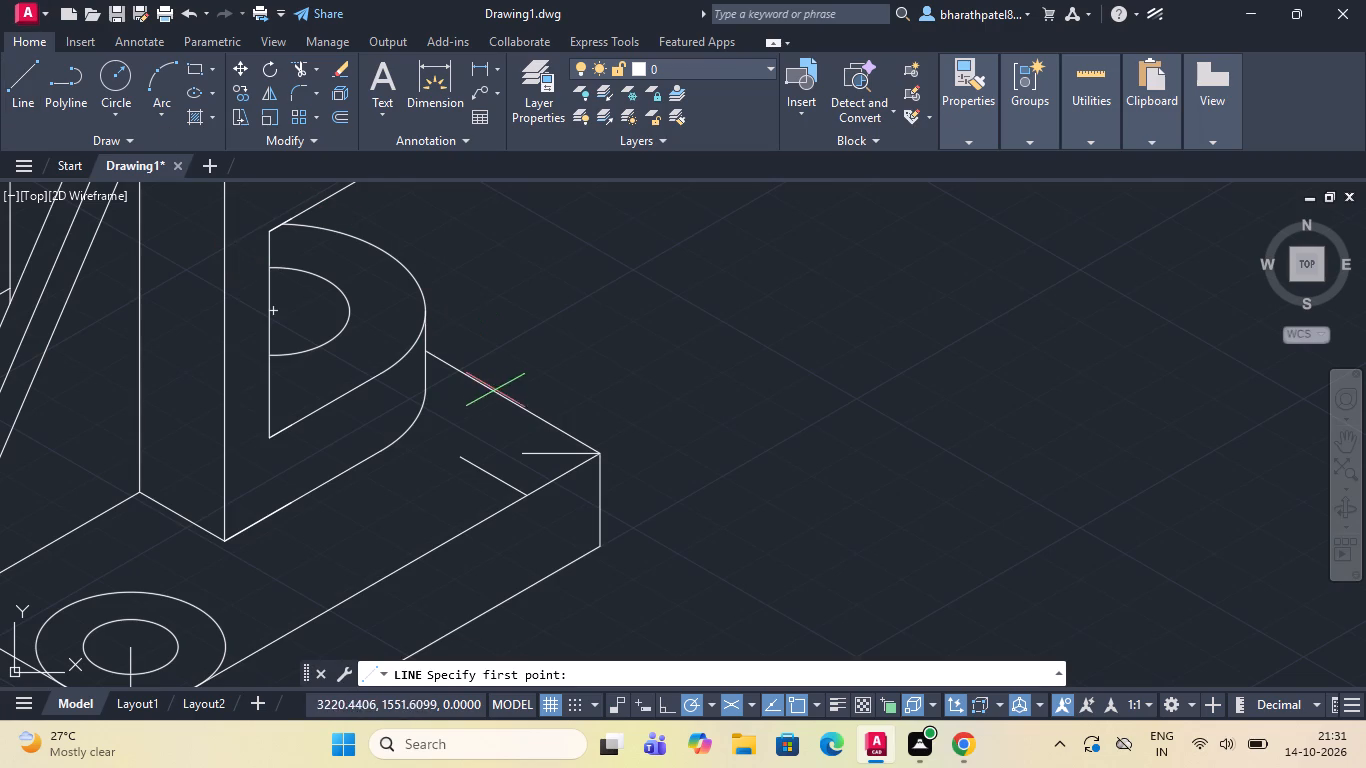
pyautogui.click(508, 400)
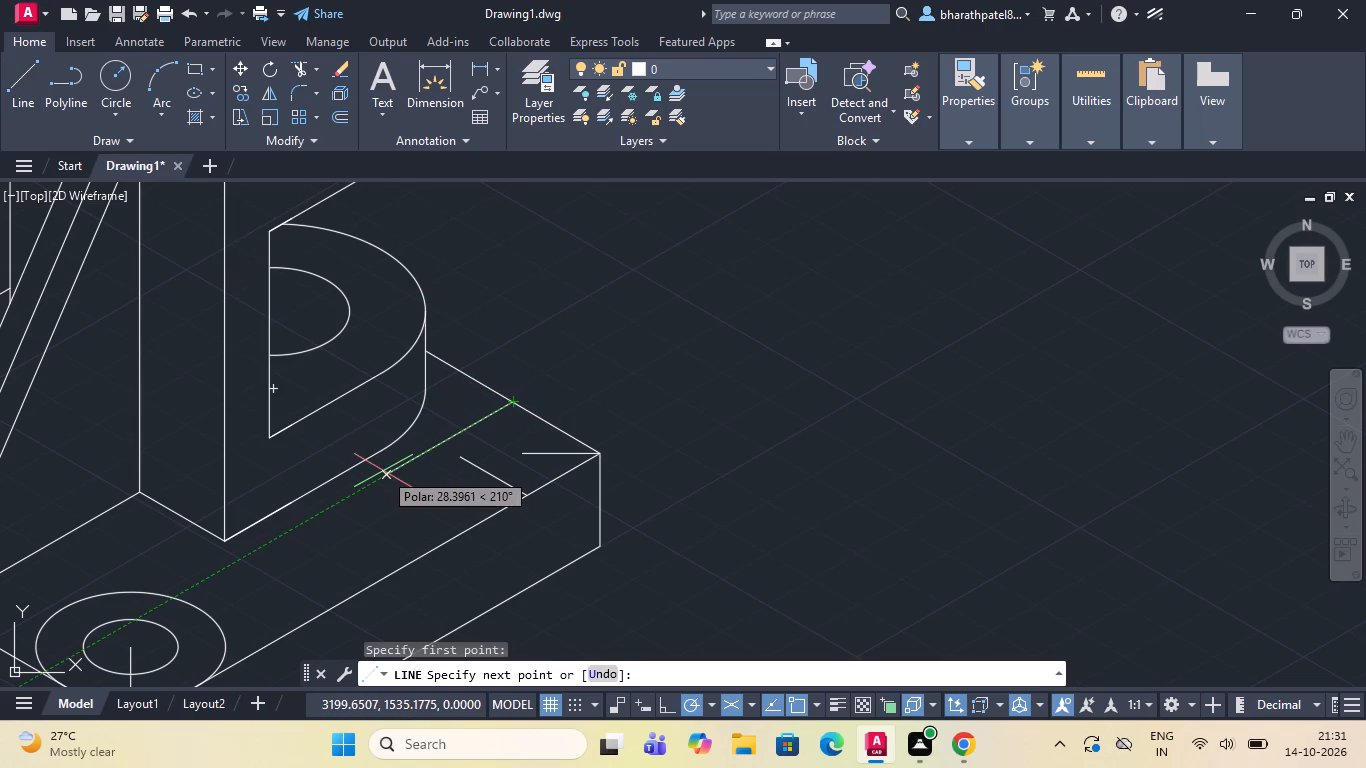
pyautogui.write('15')
pyautogui.press('Return')
pyautogui.click(510, 472)
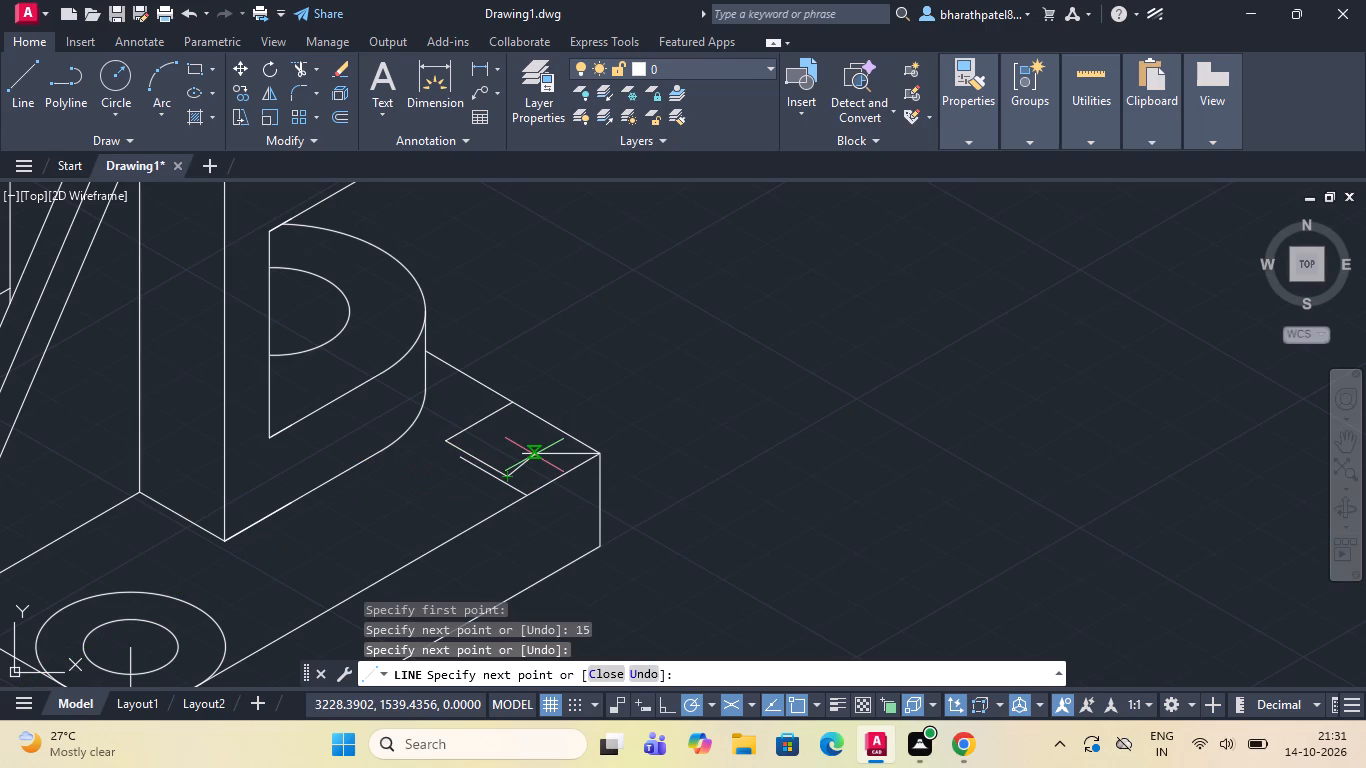
pyautogui.click(508, 465)
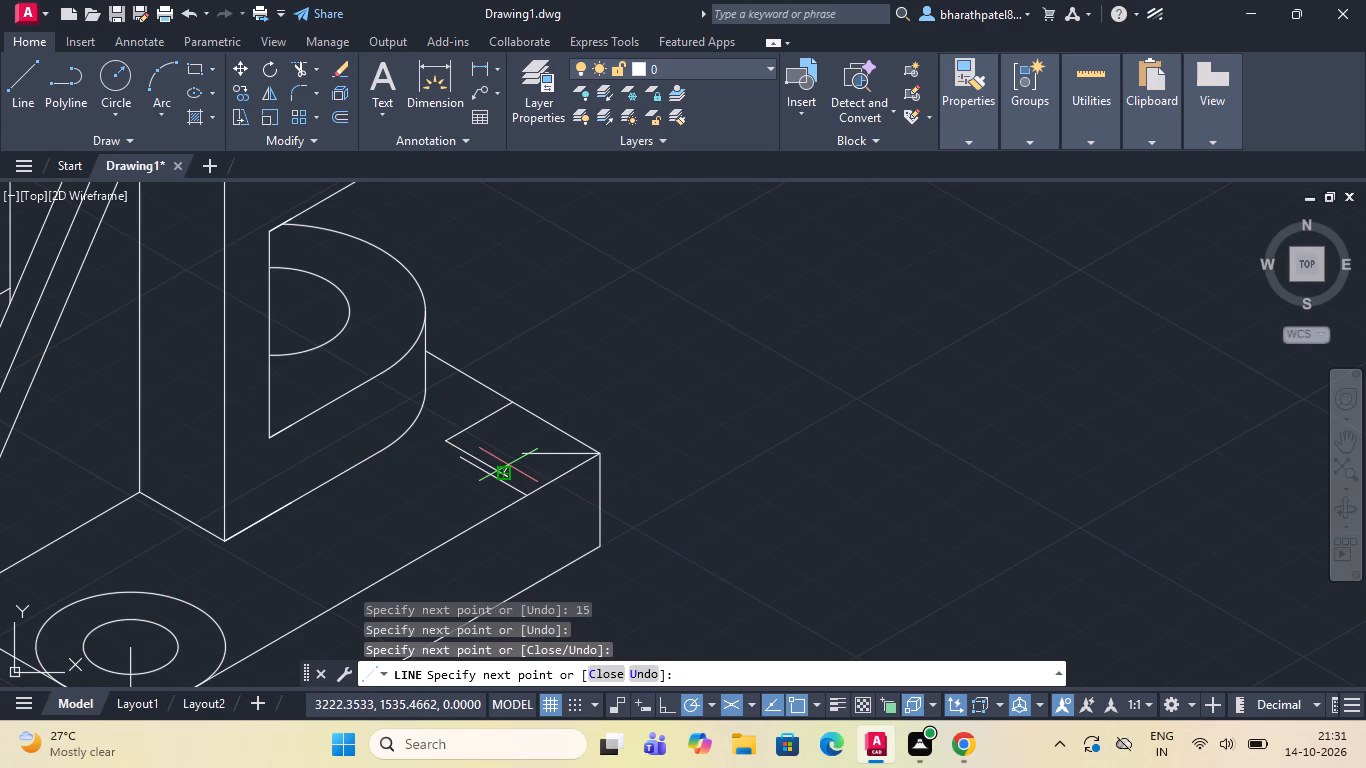
pyautogui.press('Escape')
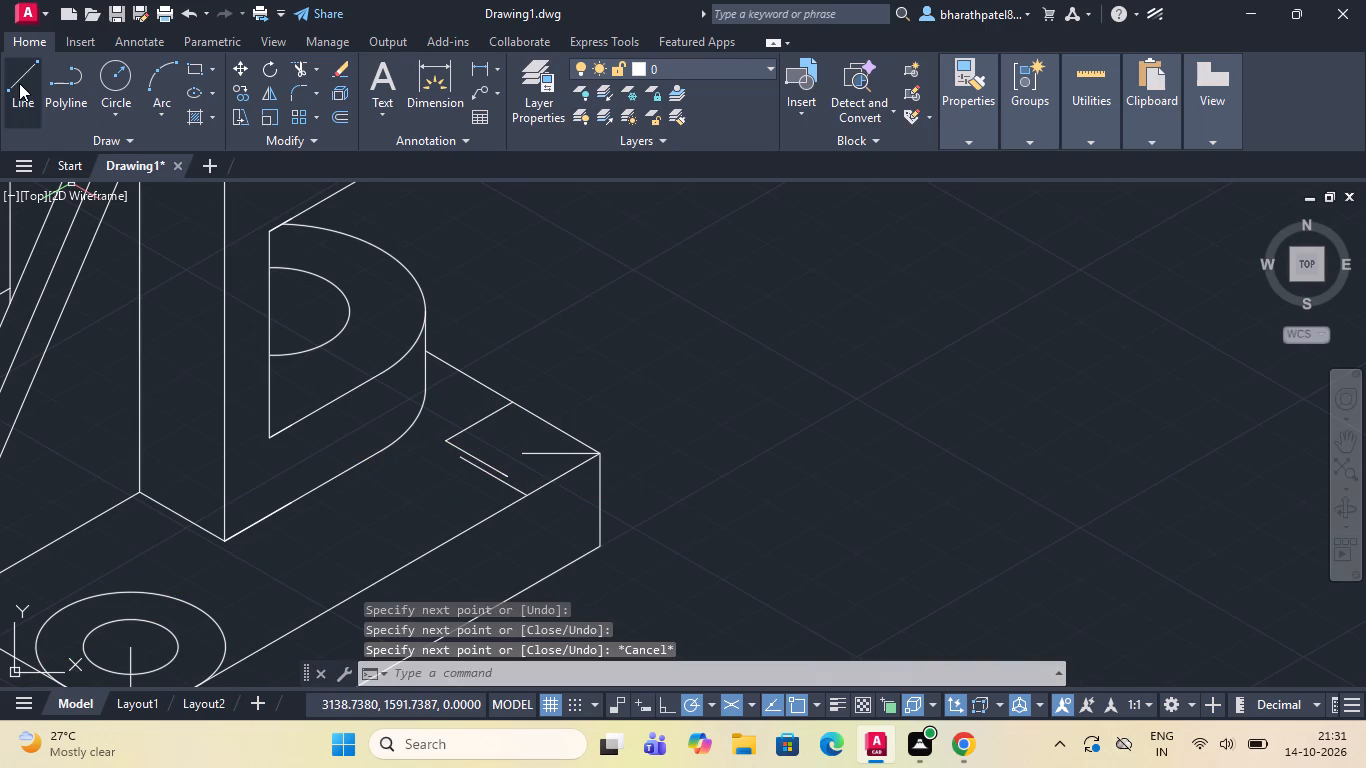
# Draw a short 30° line from the inner end of the 15-long 150° line, crossing the neighbouring 330° line.
pyautogui.moveTo(17, 81); pyautogui.dragTo(26, 104)
pyautogui.scroll(3, 490, 471)
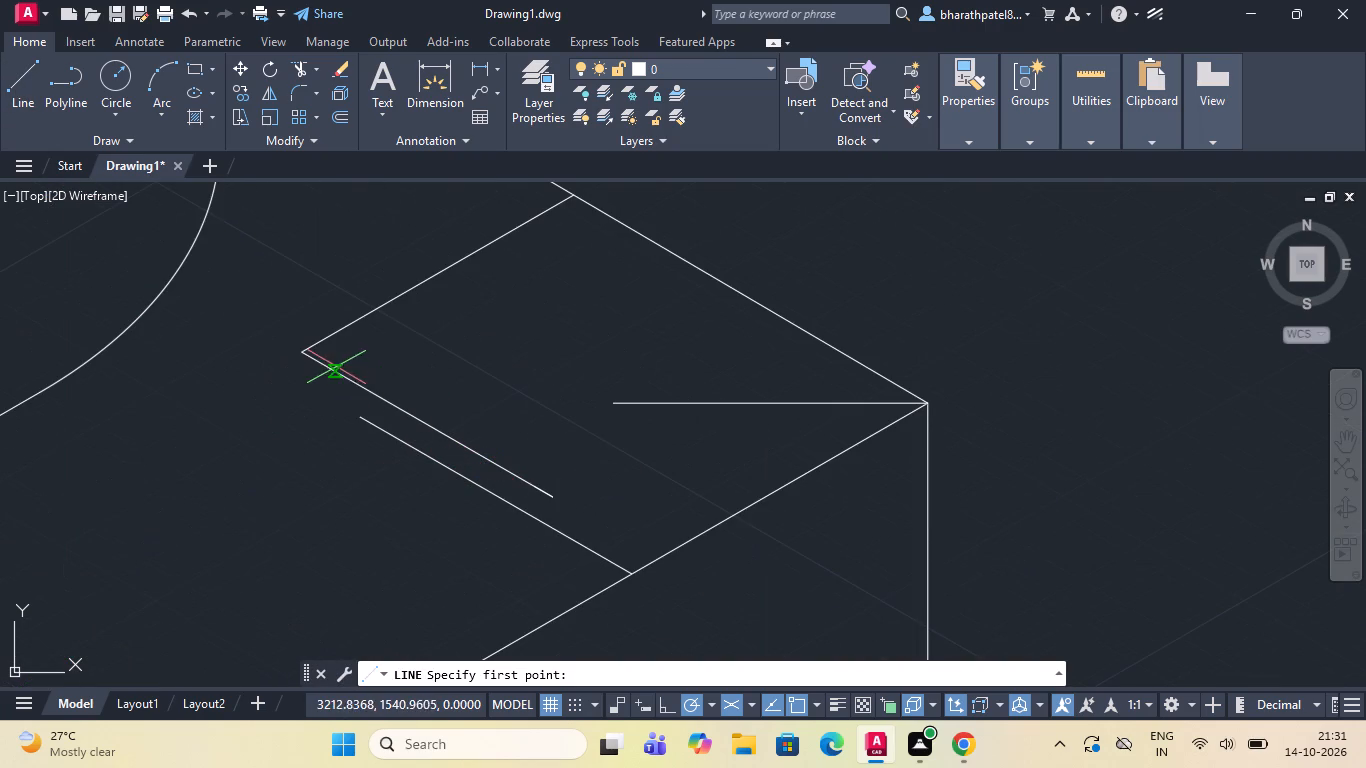
pyautogui.click(360, 417)
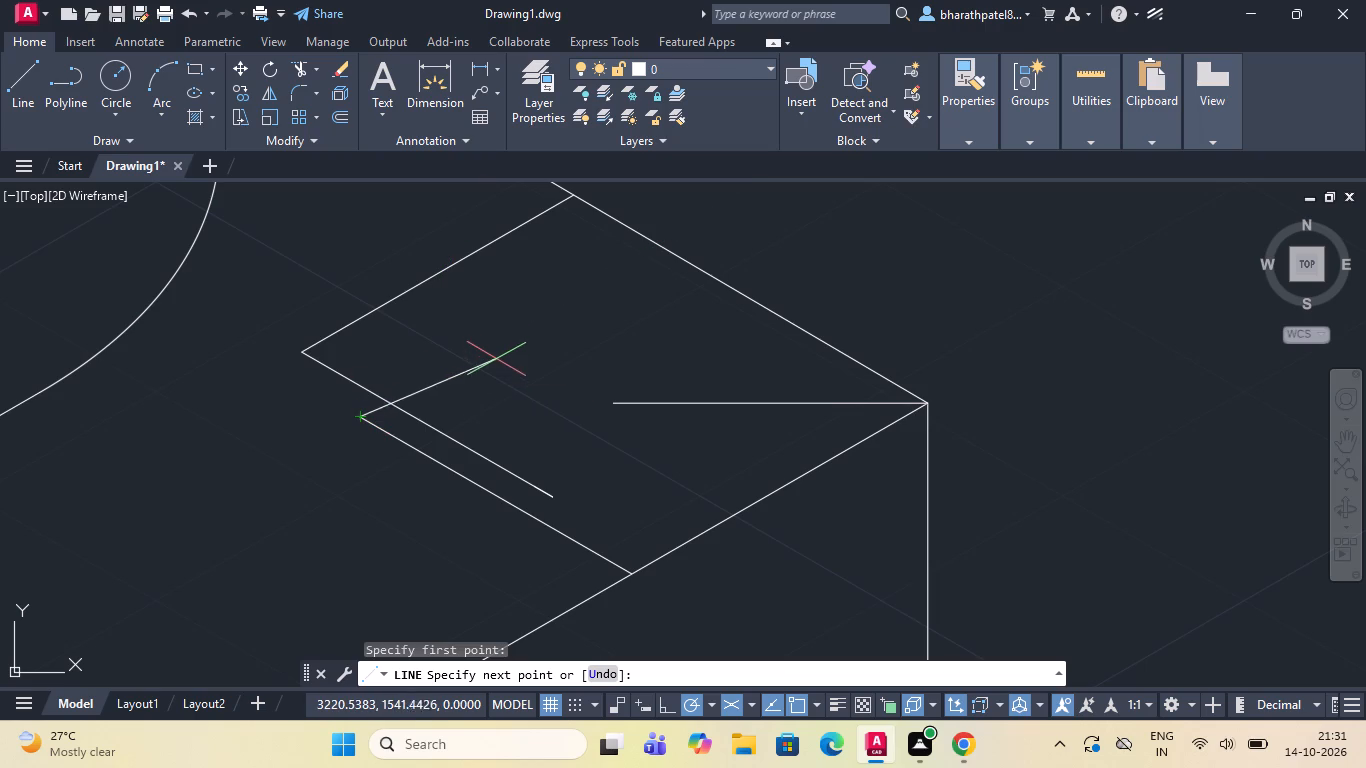
pyautogui.click(497, 340)
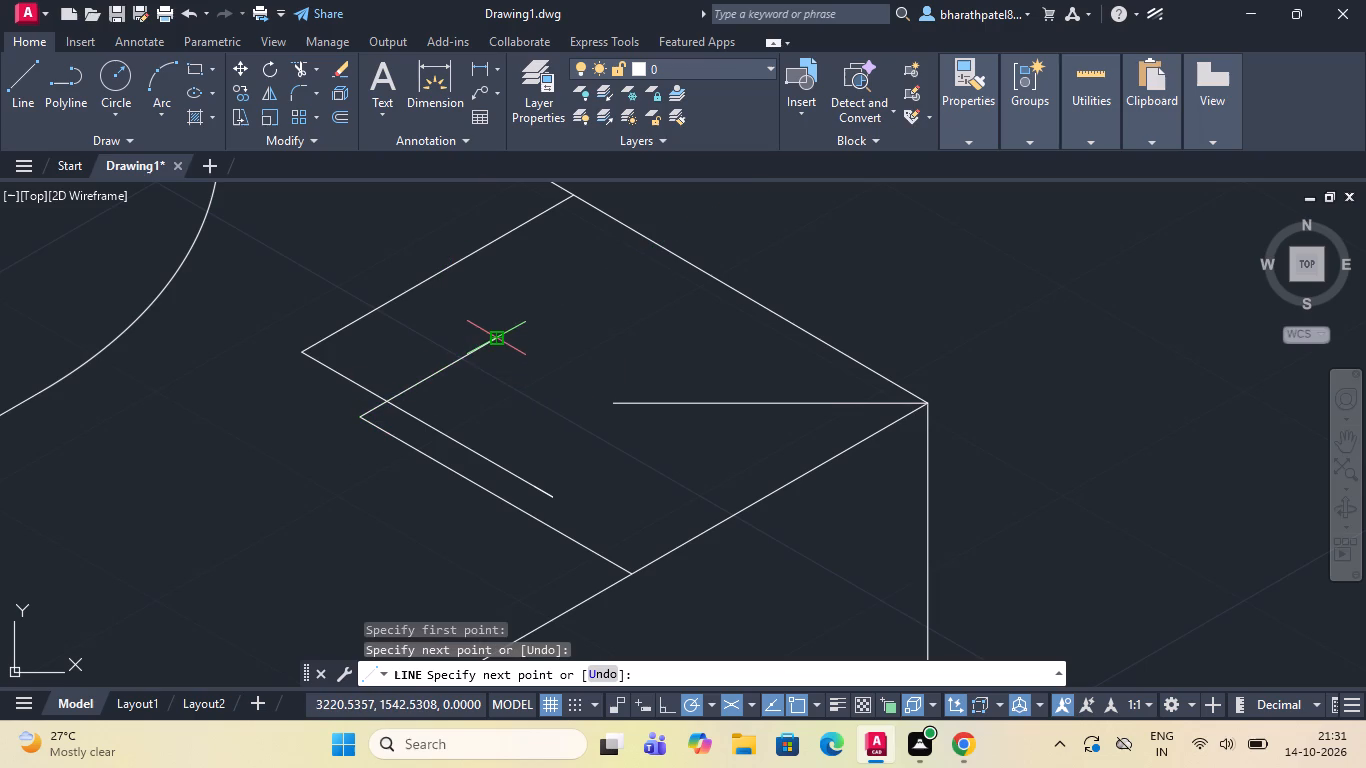
pyautogui.press('Escape')
# Draw a 15-long line at 30° across the top face, starting on the front left edge near the base's front corner.
pyautogui.scroll(-3, 497, 340)
pyautogui.scroll(-1, 204, 466)
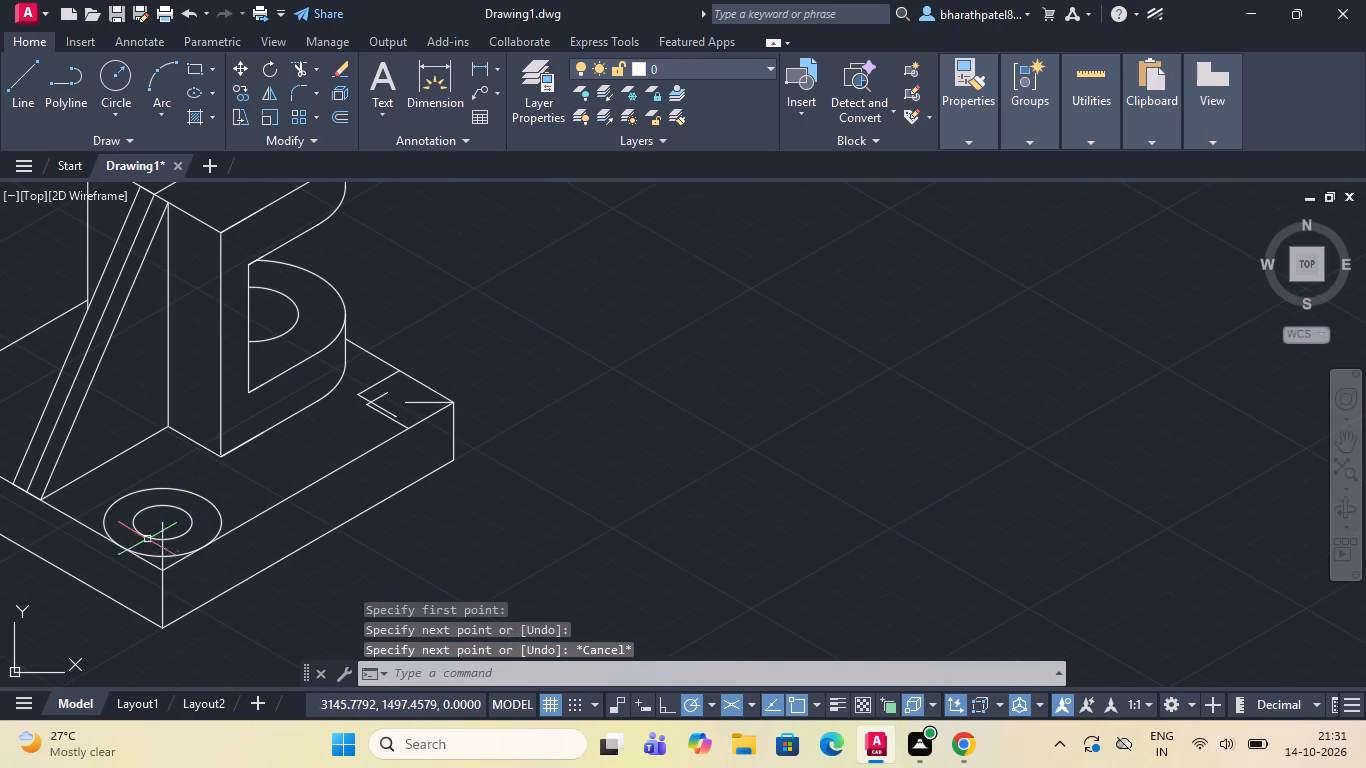
pyautogui.scroll(3, 144, 547)
pyautogui.click(16, 72)
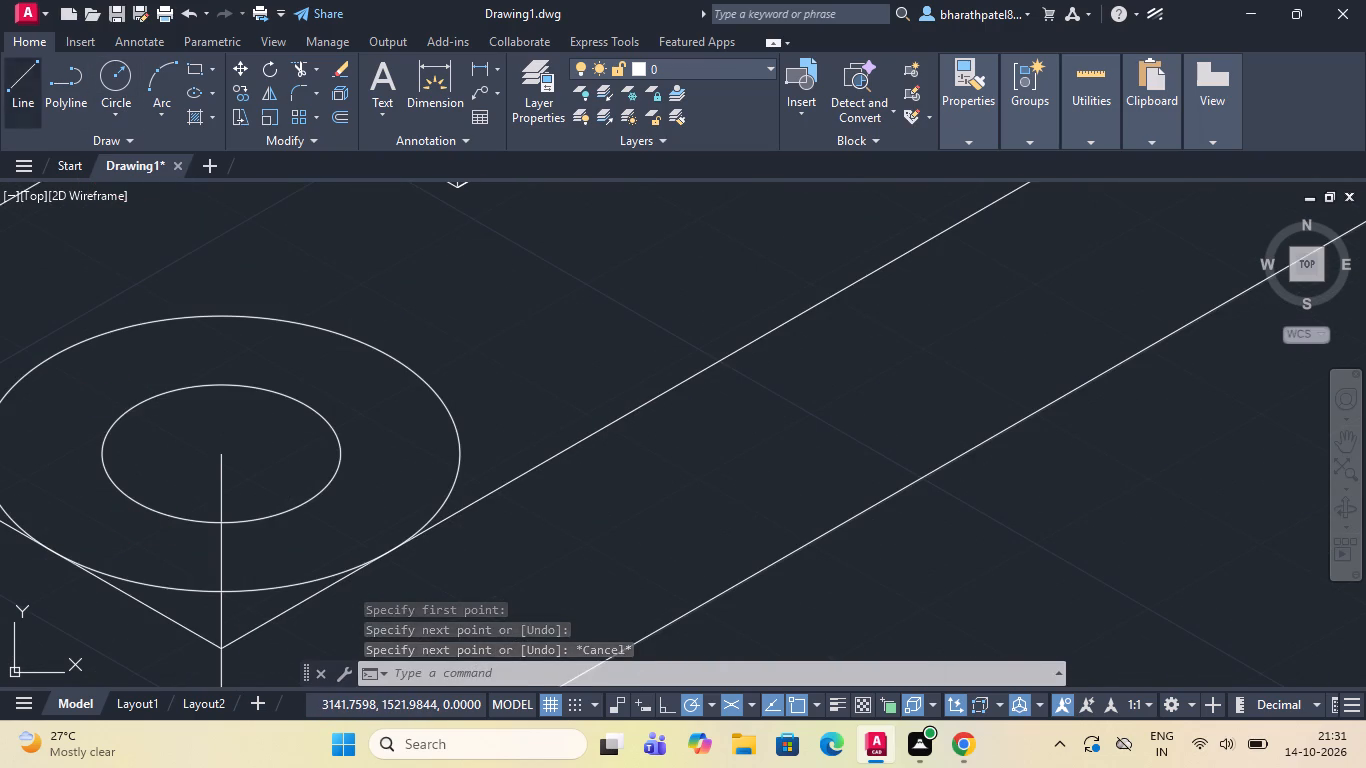
pyautogui.scroll(2, 92, 580)
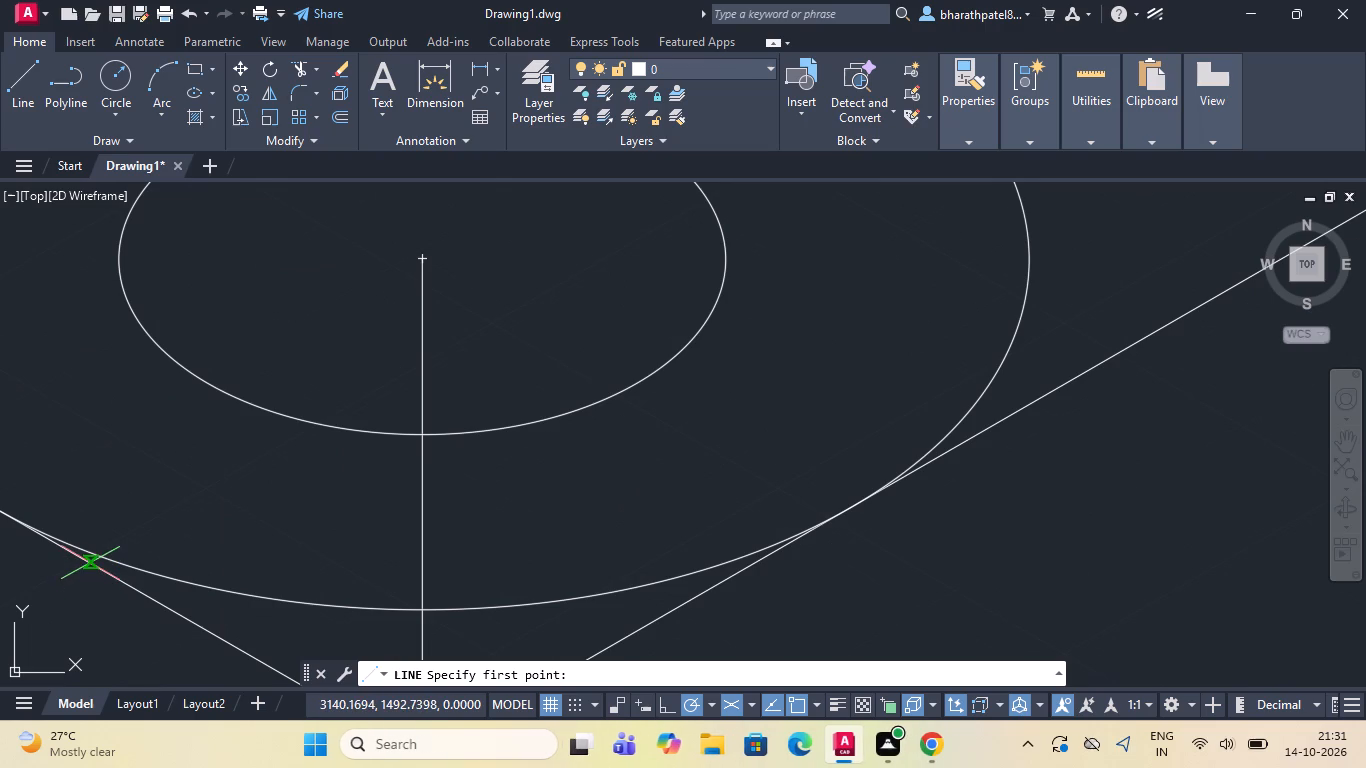
pyautogui.click(90, 563)
pyautogui.write('15')
pyautogui.press('Return')
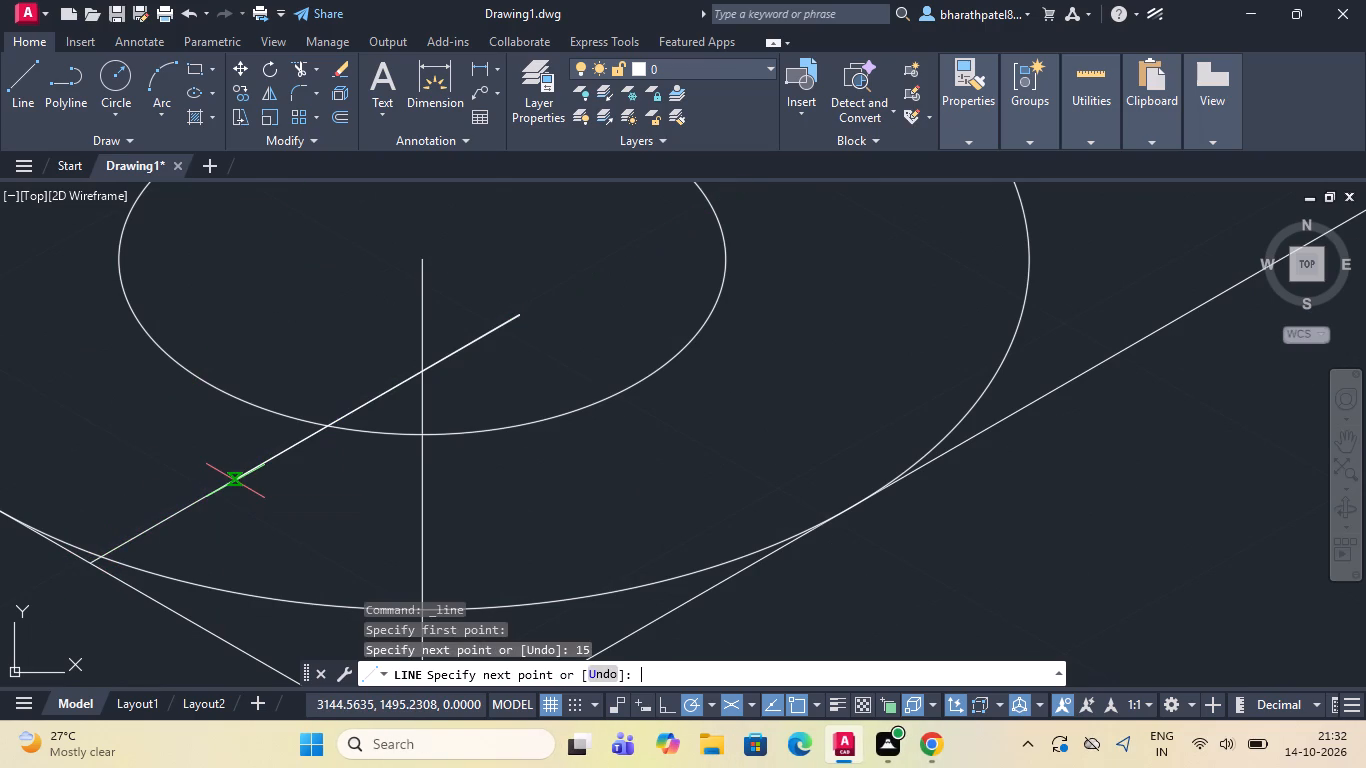
pyautogui.press('Escape')
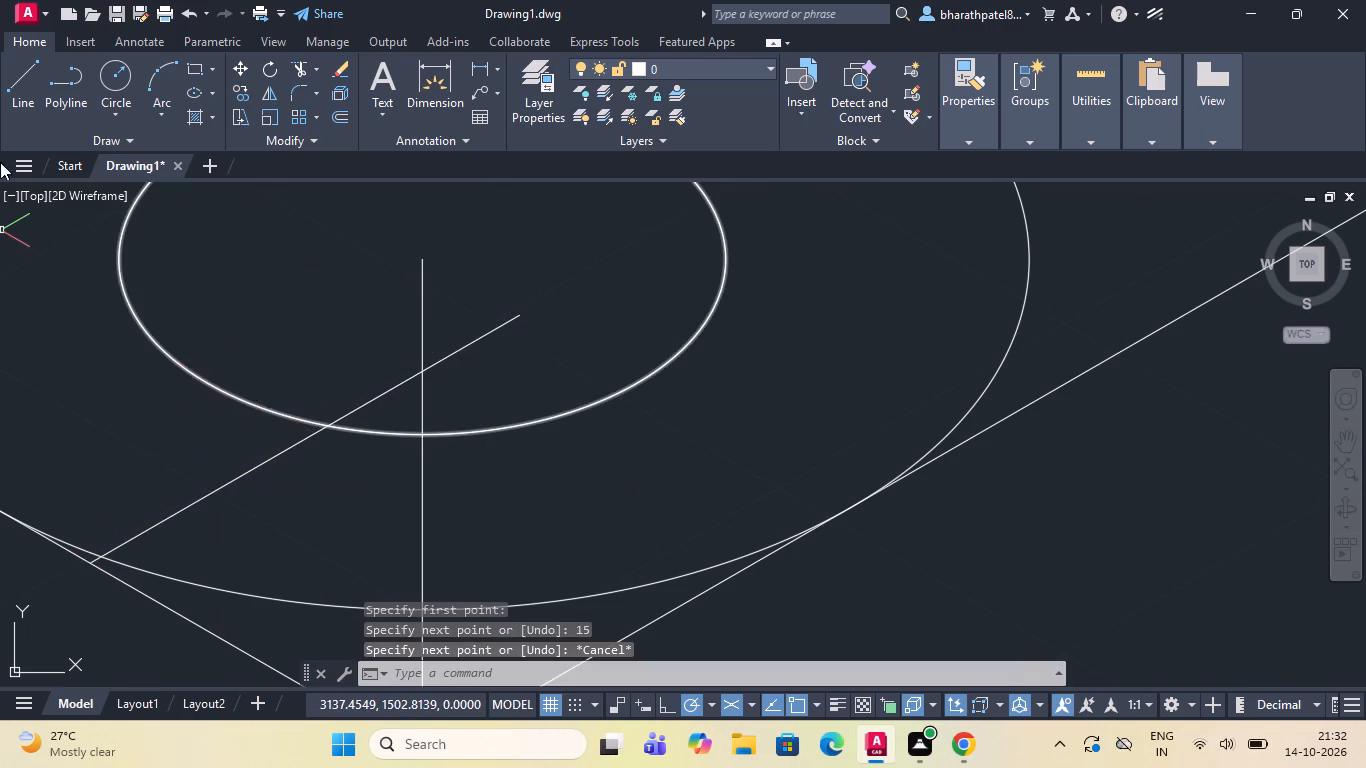
# Draw a 15-long line at 150° from the front right edge near the front corner, continuing at 210° through the isocircles' centre.
pyautogui.moveTo(13, 82); pyautogui.dragTo(22, 93)
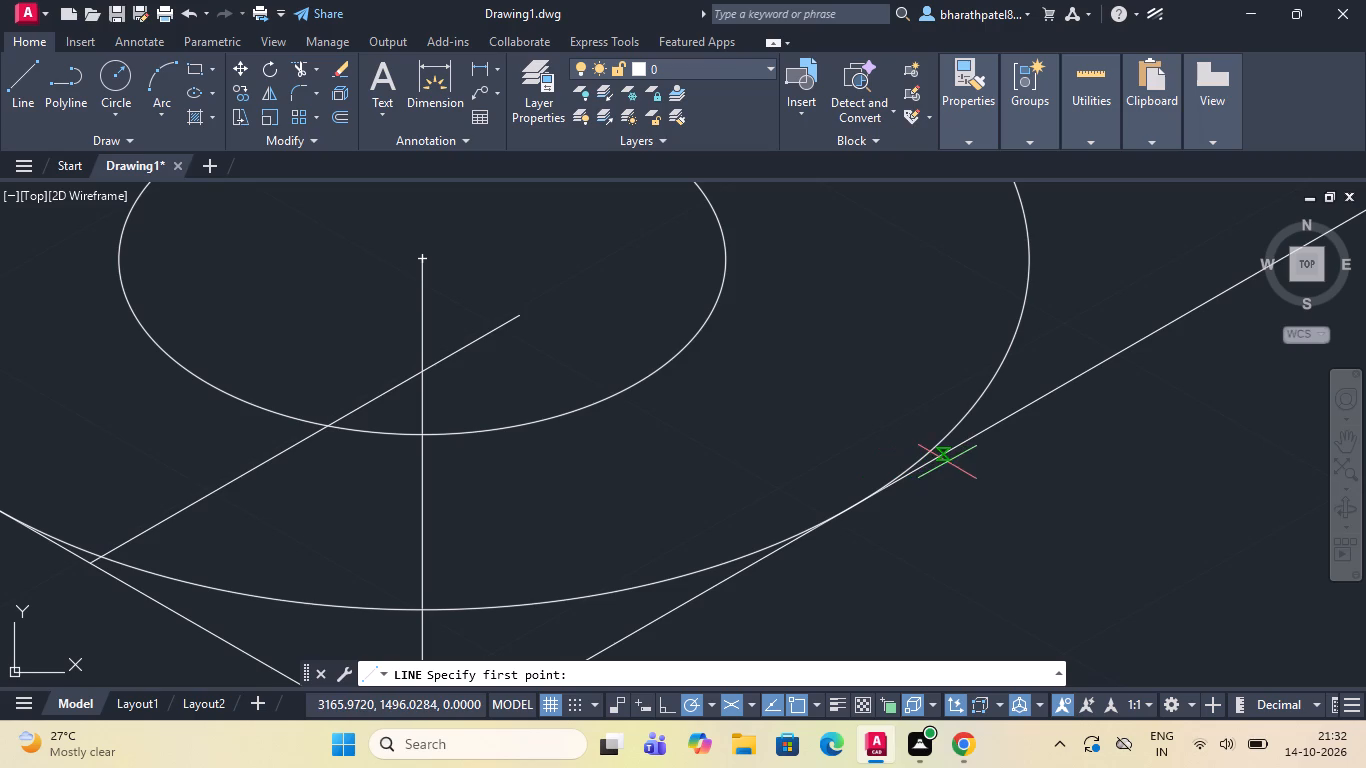
pyautogui.click(947, 452)
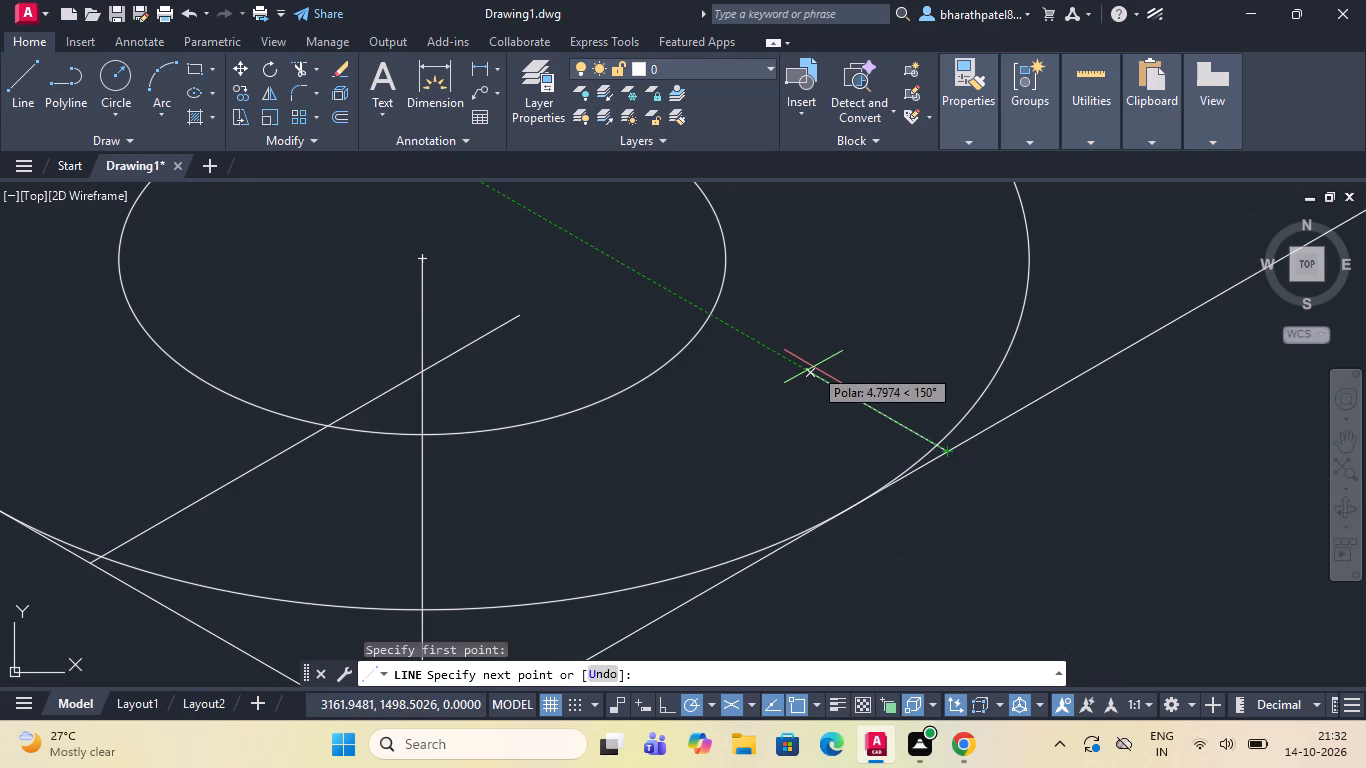
pyautogui.write('15')
pyautogui.press('Return')
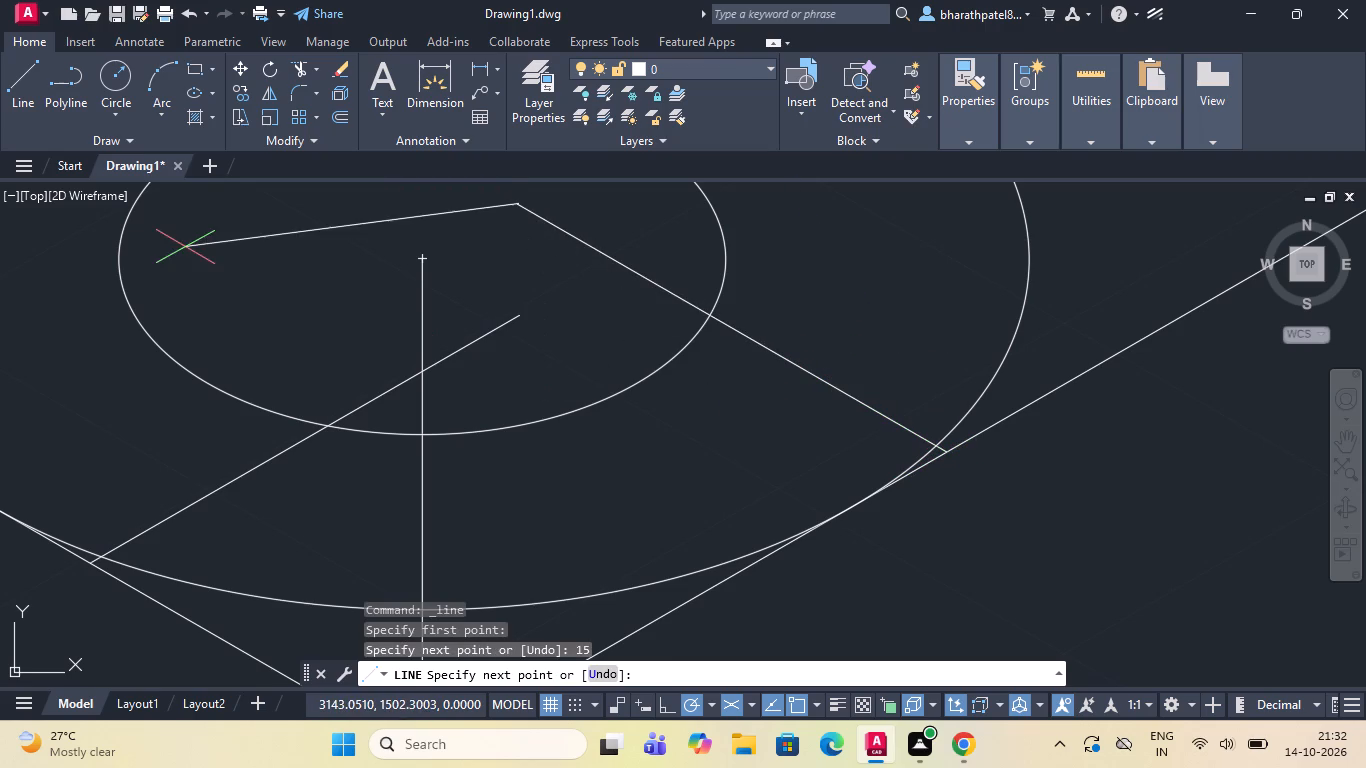
pyautogui.click(293, 328)
pyautogui.press('Escape')
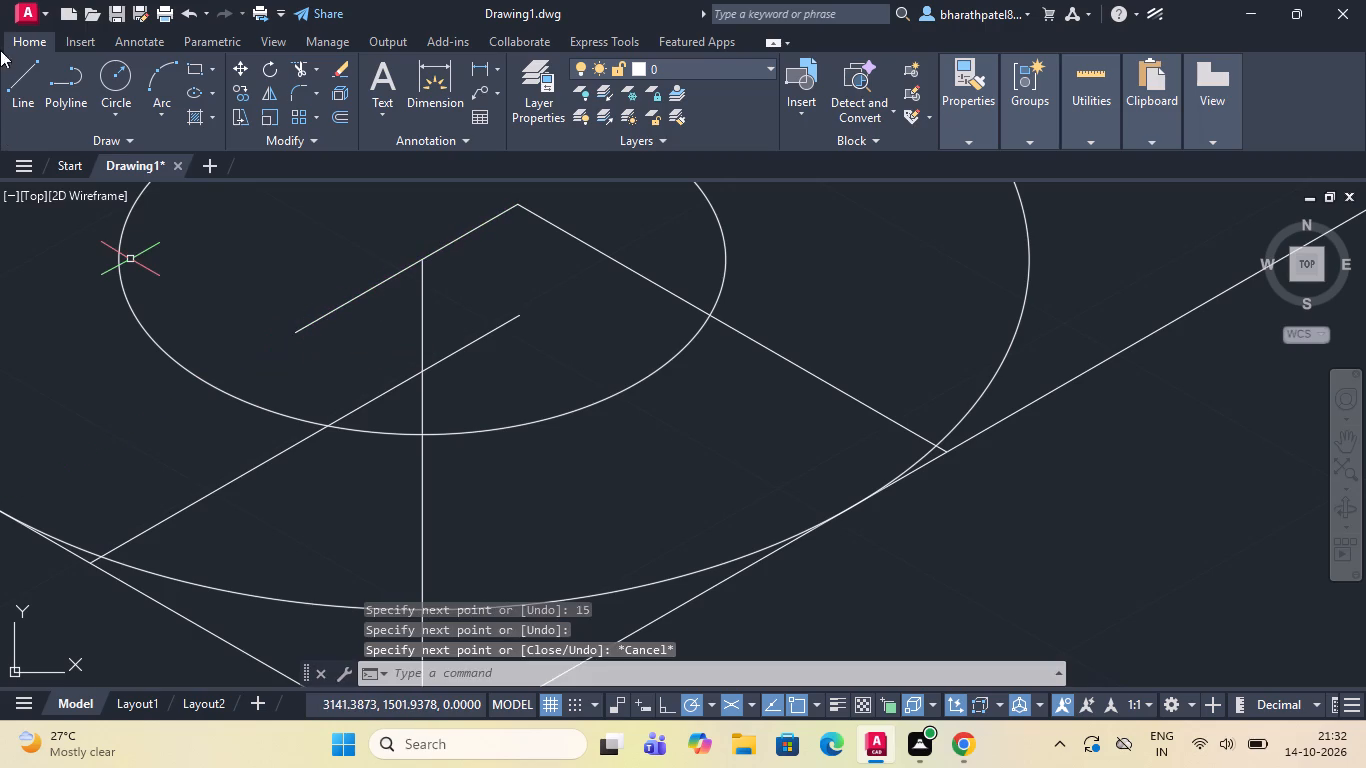
# Draw a 150° line from the inner end of the front corner's 30° line through the isocircles' centre.
pyautogui.click(17, 79)
pyautogui.click(518, 314)
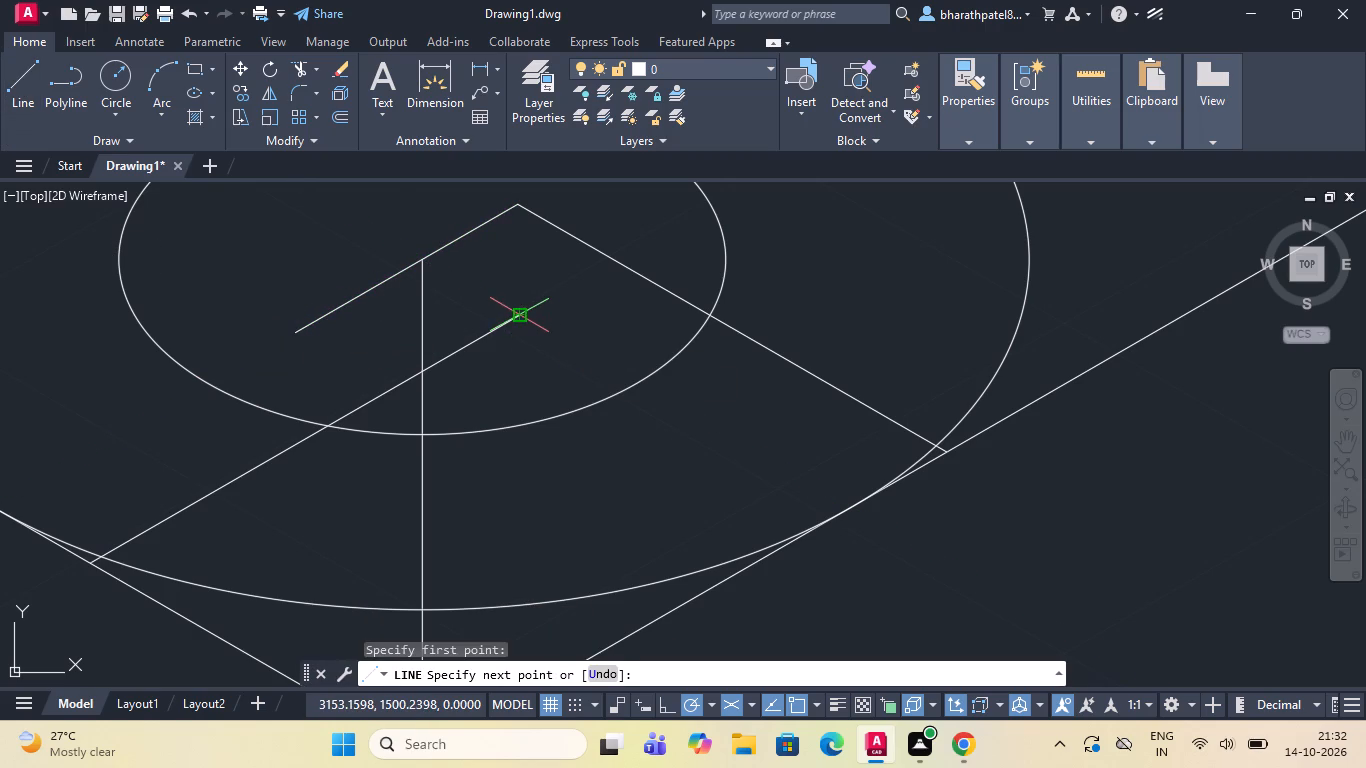
pyautogui.click(335, 213)
pyautogui.press('Escape')
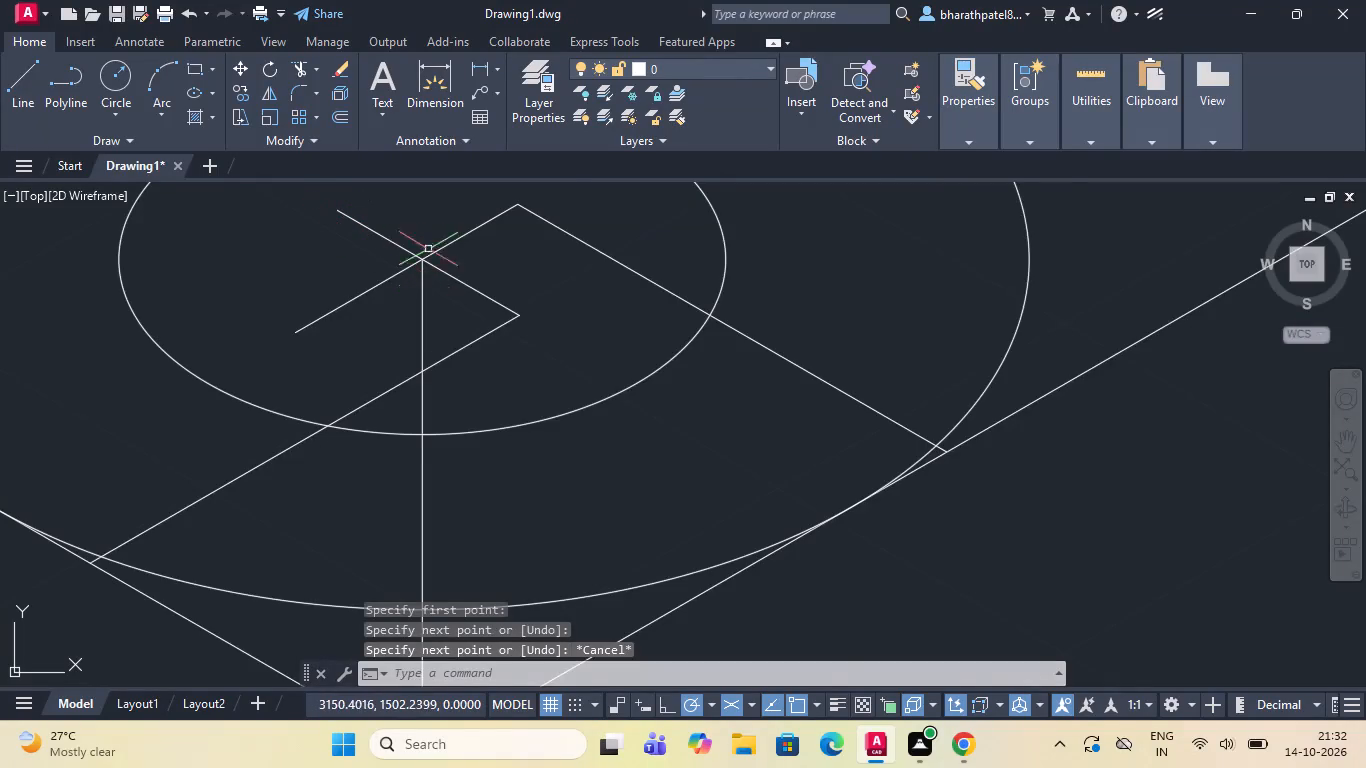
# Draw a 15-long line at 30° across the top face, starting on the front left edge near the base's left corner.
pyautogui.scroll(3, 426, 233)
pyautogui.scroll(-4, 426, 233)
pyautogui.scroll(-1, 450, 319)
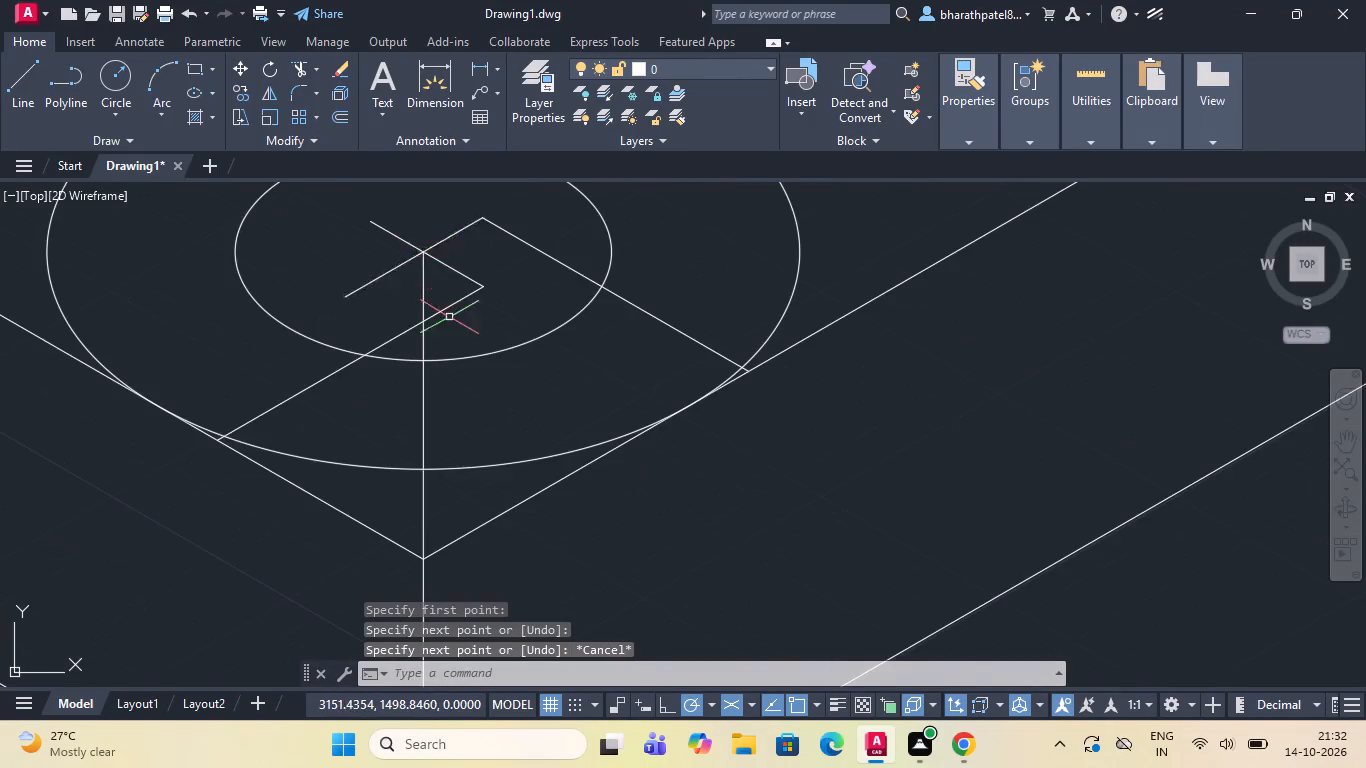
pyautogui.scroll(-5, 450, 319)
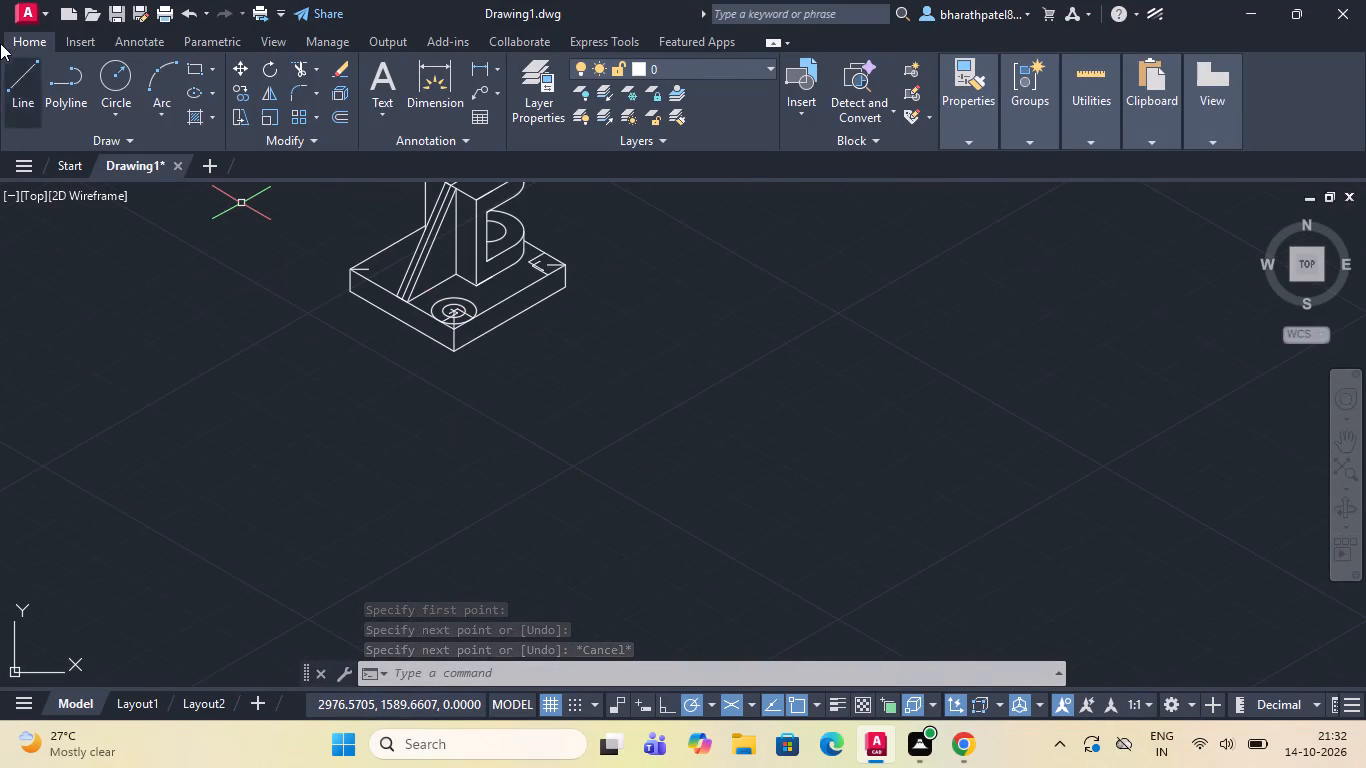
pyautogui.click(21, 85)
pyautogui.scroll(4, 352, 248)
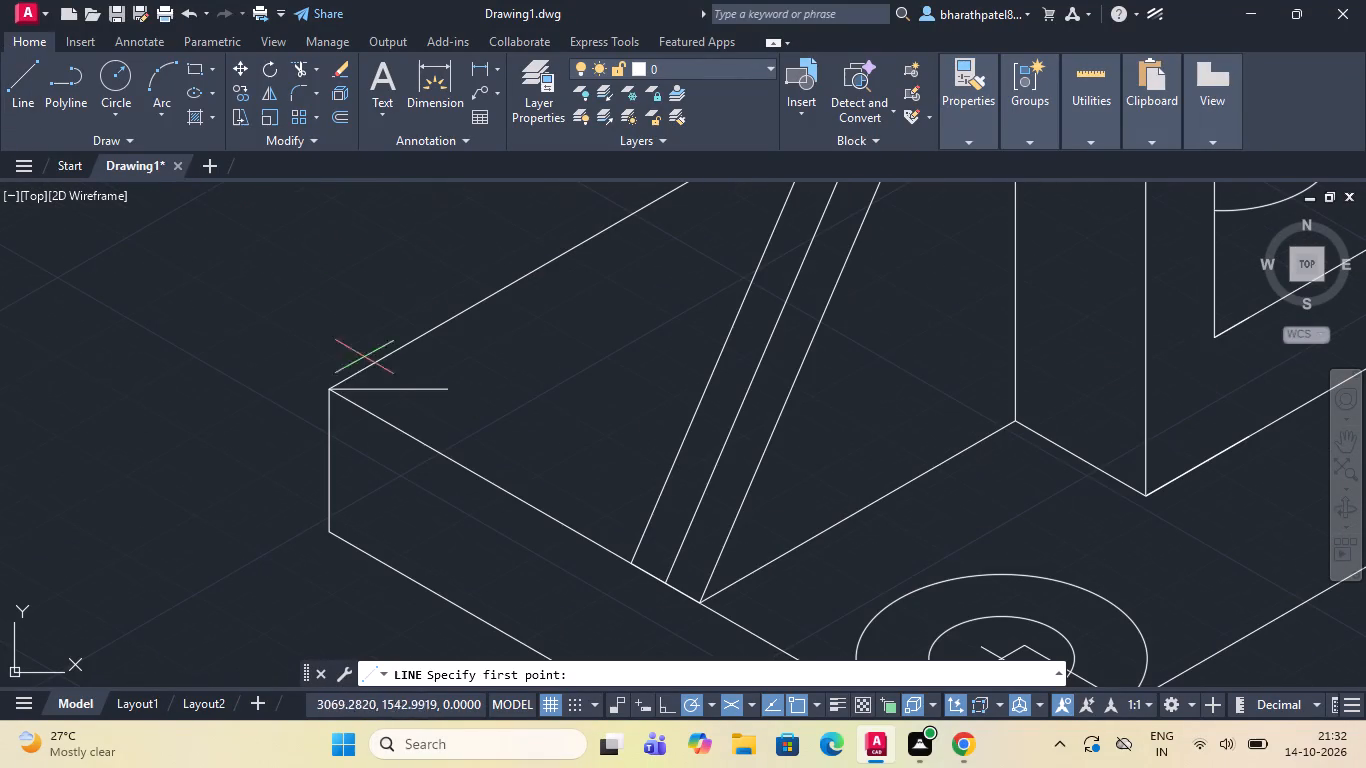
pyautogui.moveTo(447, 455); pyautogui.dragTo(456, 451)
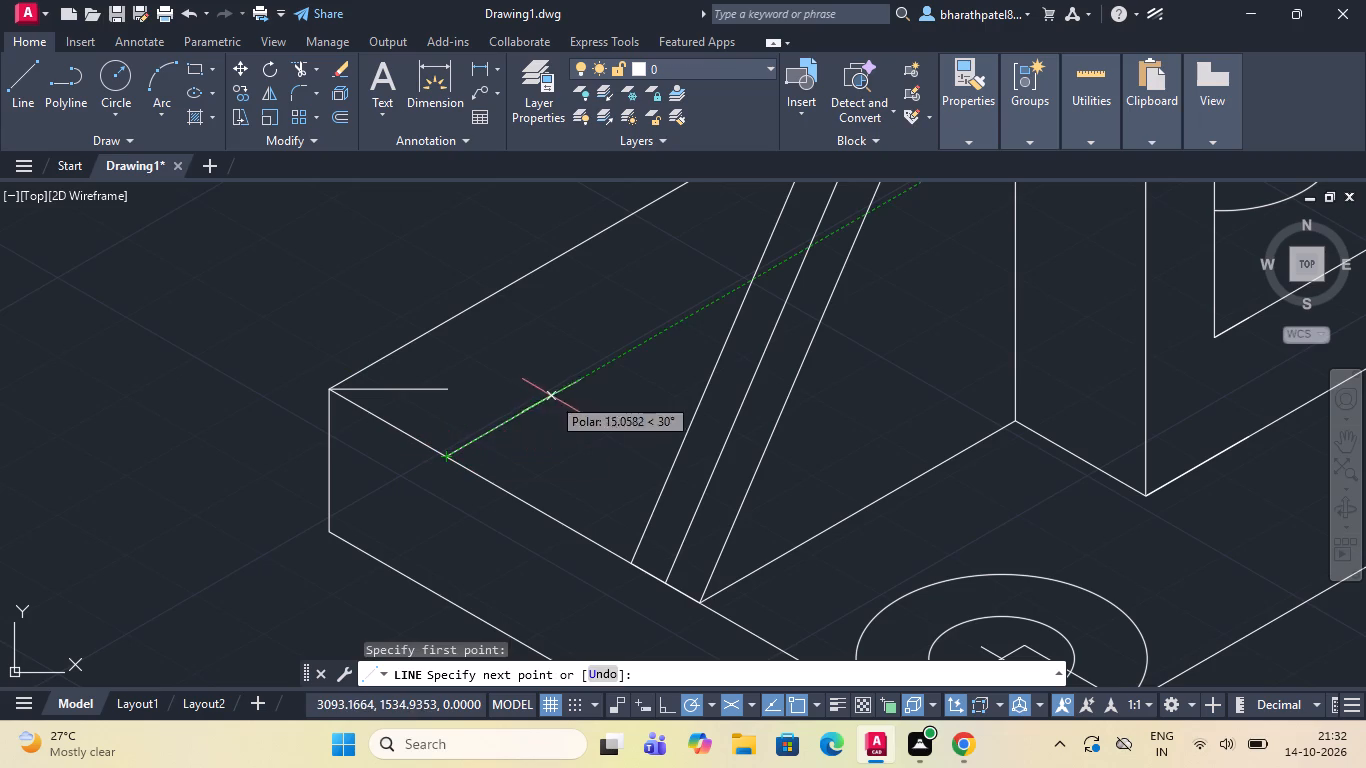
pyautogui.write('15')
pyautogui.press('Return')
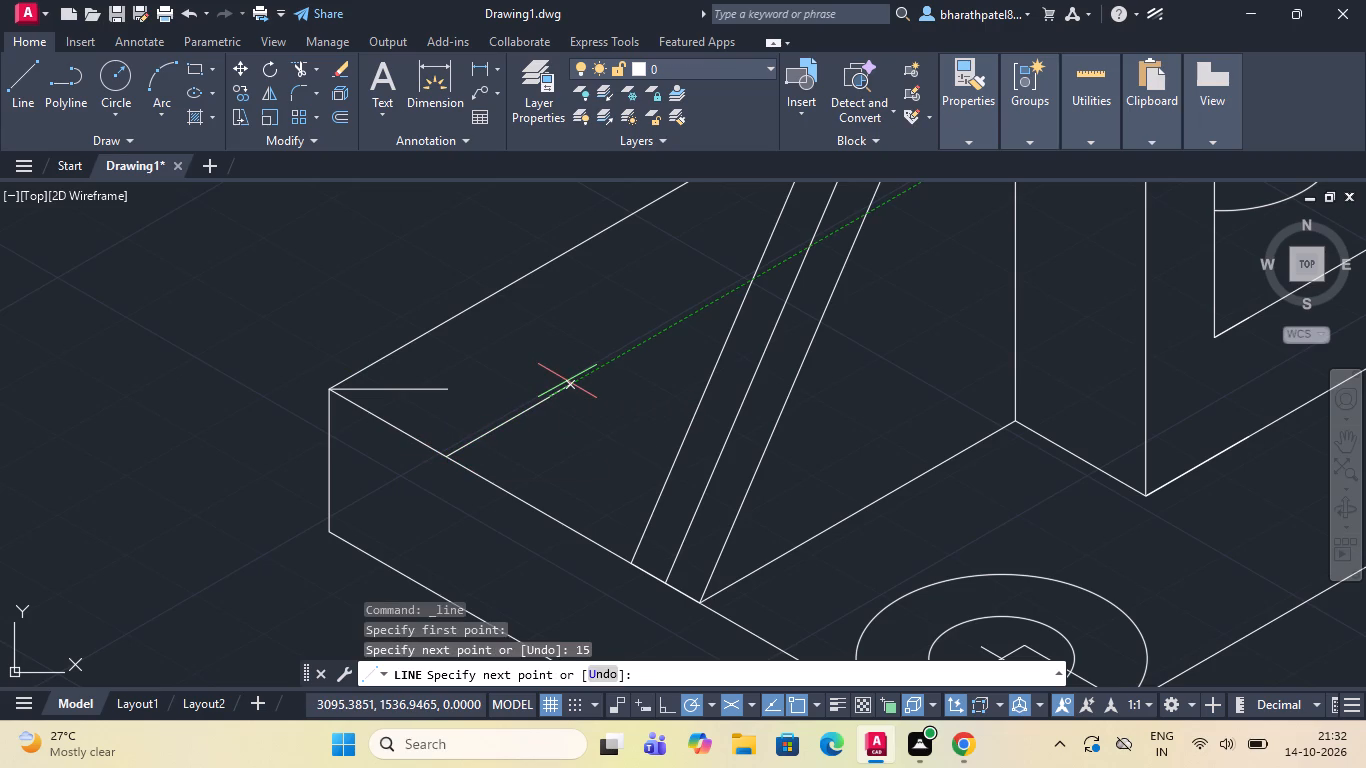
pyautogui.press('Escape')
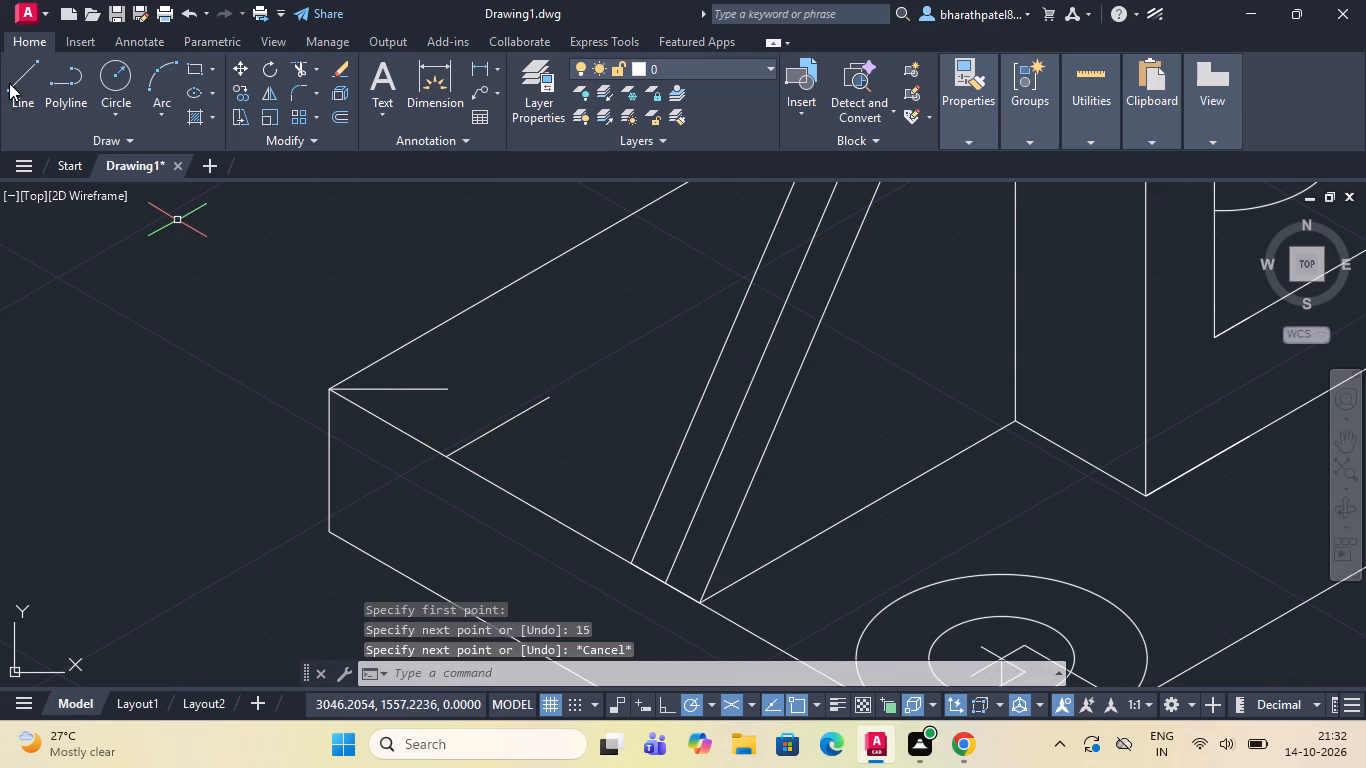
# Draw a 15-long line at 330° from the back left edge near the left corner, continuing with a shorter segment at 210°.
pyautogui.click(9, 83)
pyautogui.click(480, 303)
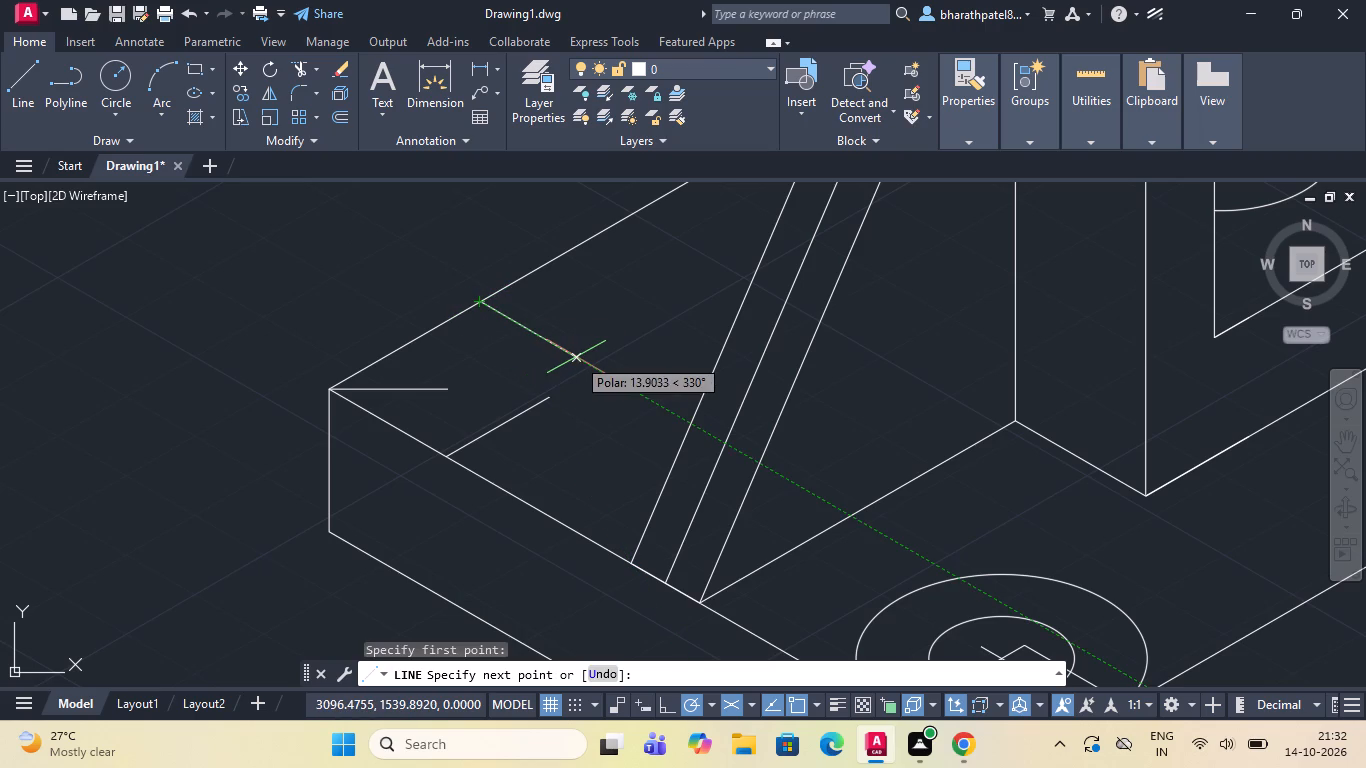
pyautogui.write('15')
pyautogui.press('Return')
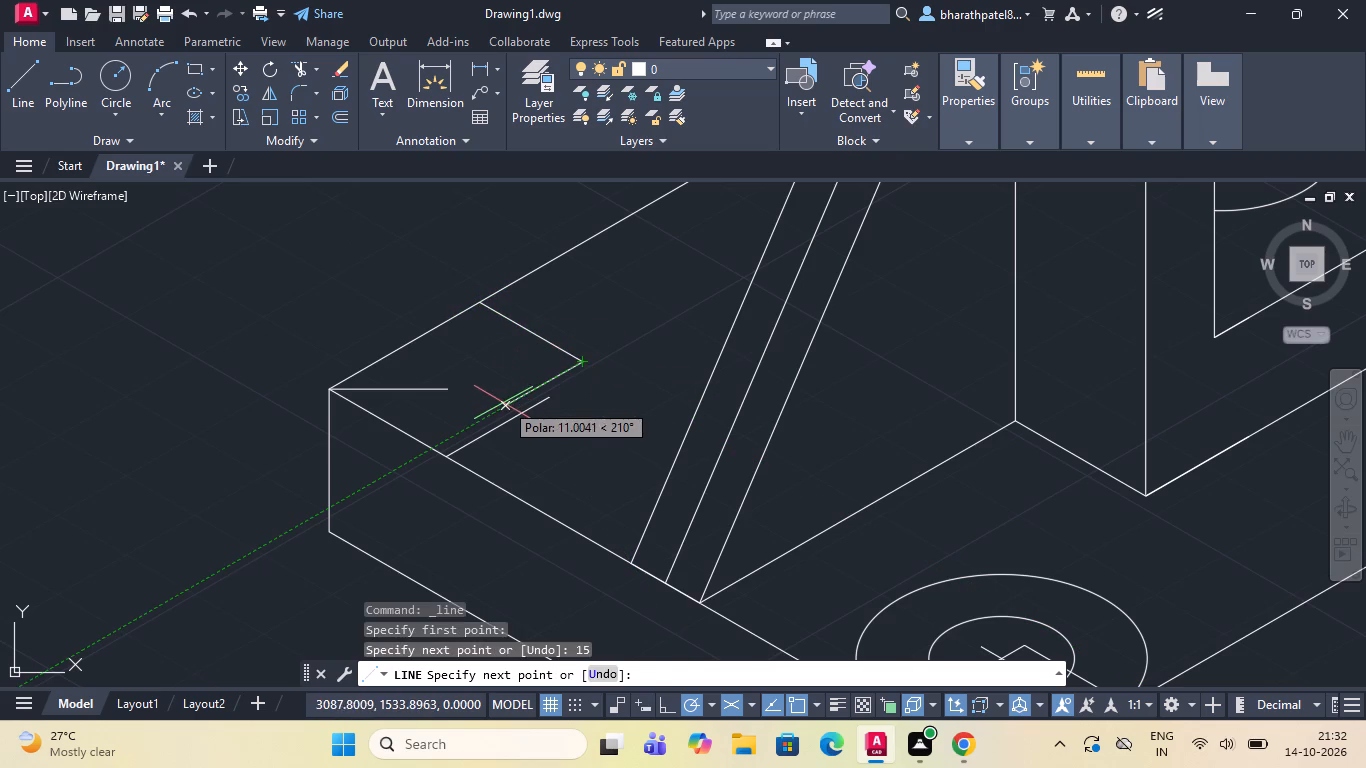
pyautogui.click(494, 408)
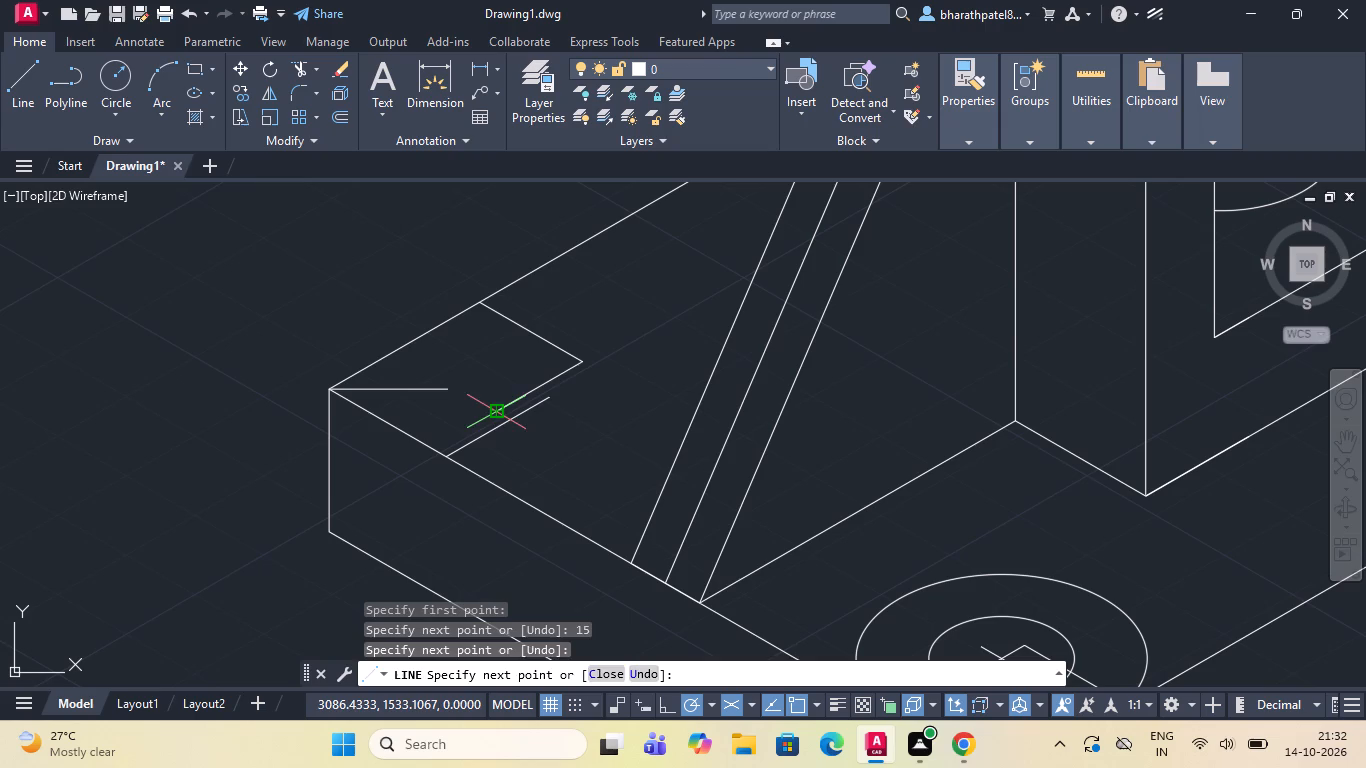
pyautogui.press('Escape')
# Draw a short 150° line from the inner end of the left corner's 30° line, crossing the neighbouring 210° line.
pyautogui.click(26, 102)
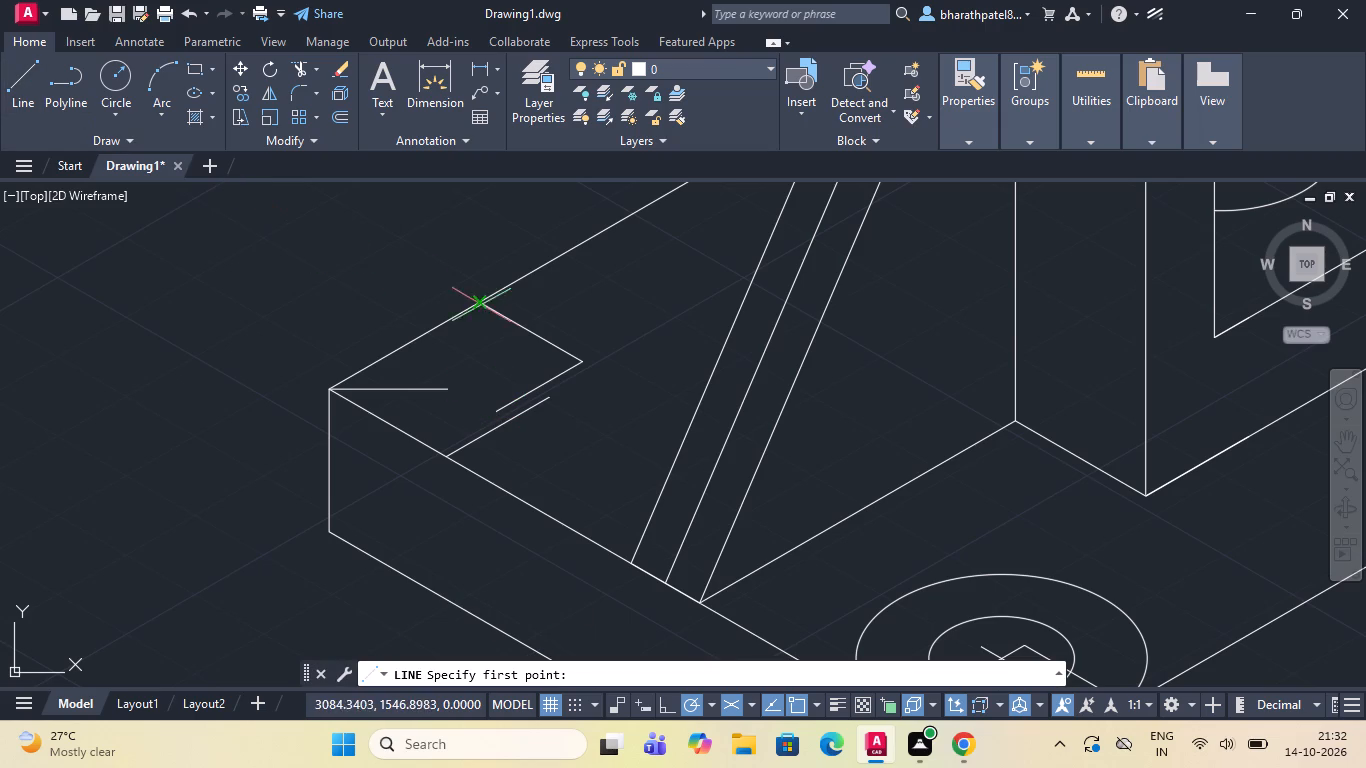
pyautogui.click(549, 399)
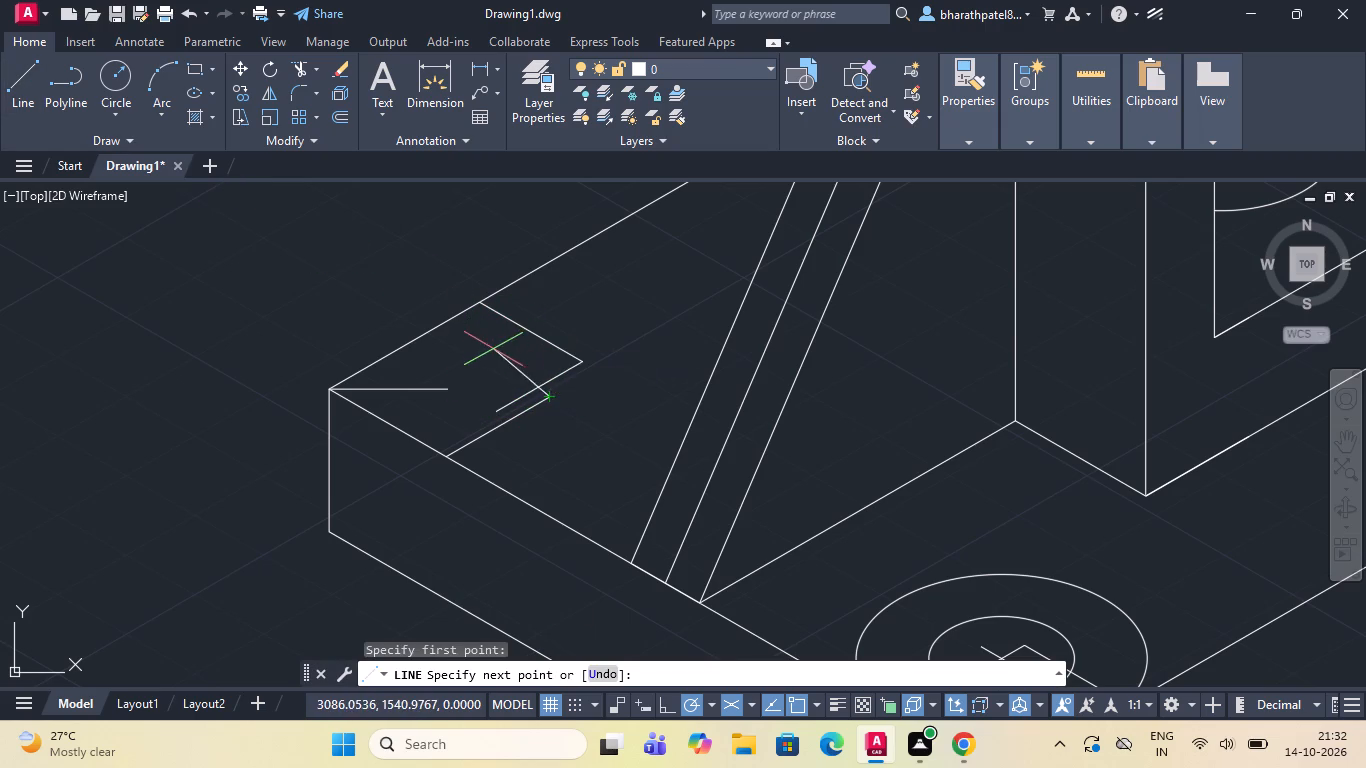
pyautogui.click(477, 360)
pyautogui.press('Escape')
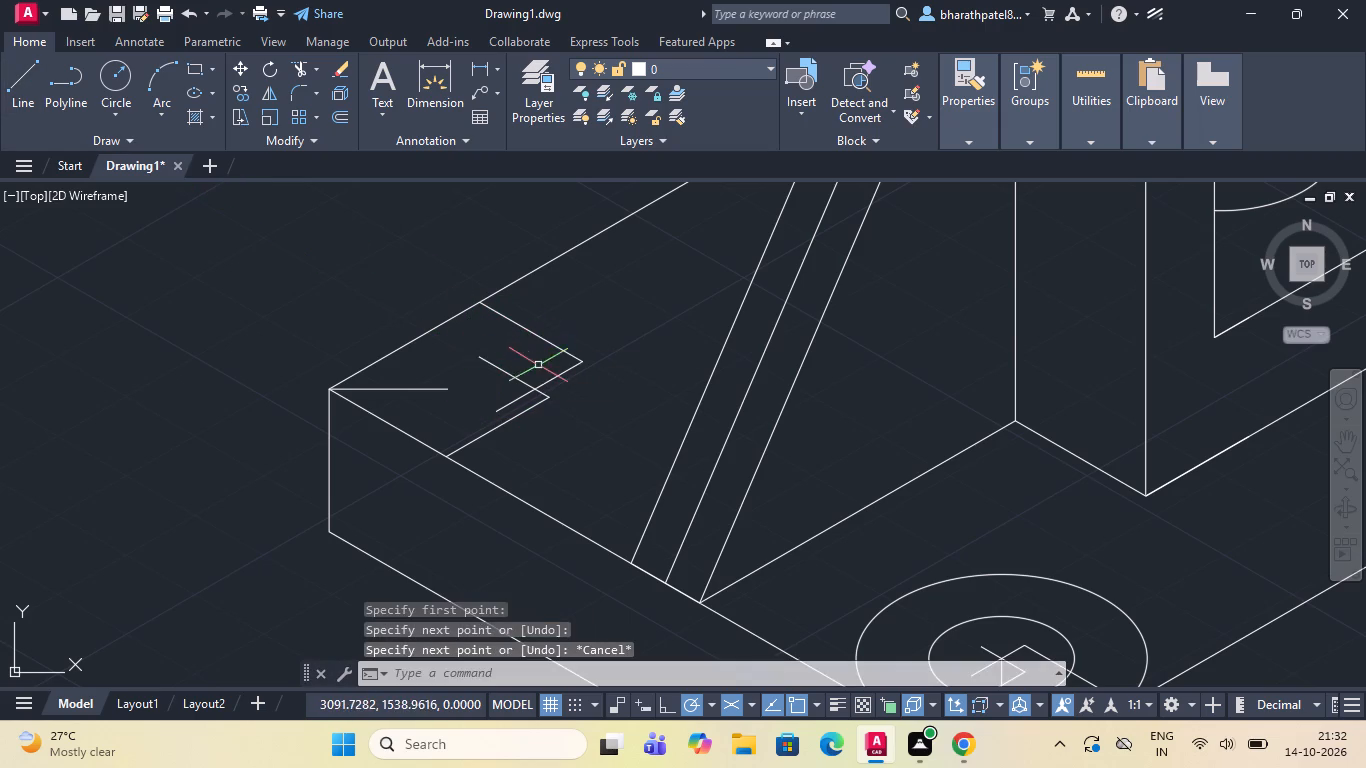
# Delete the short horizontal construction line at the base's right corner.
pyautogui.scroll(-1, 877, 364)
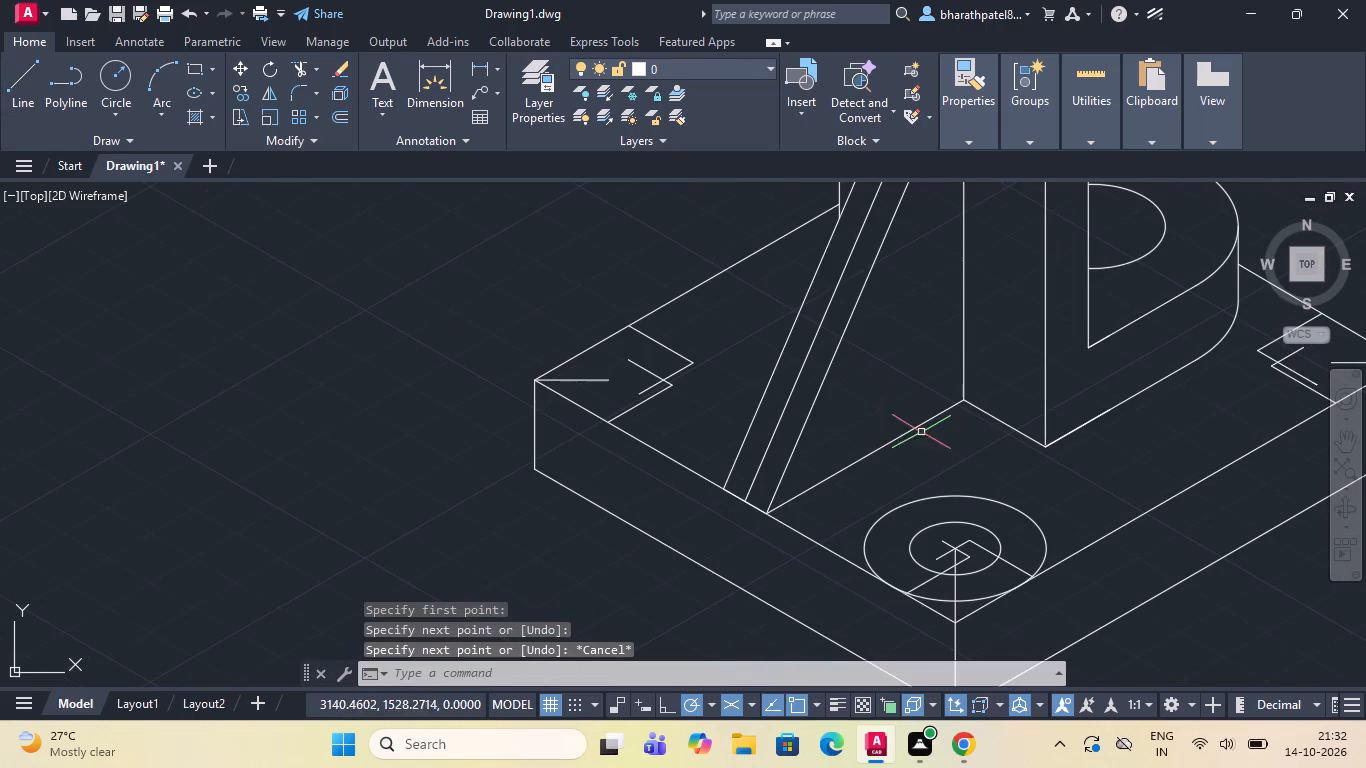
pyautogui.scroll(-2, 608, 441)
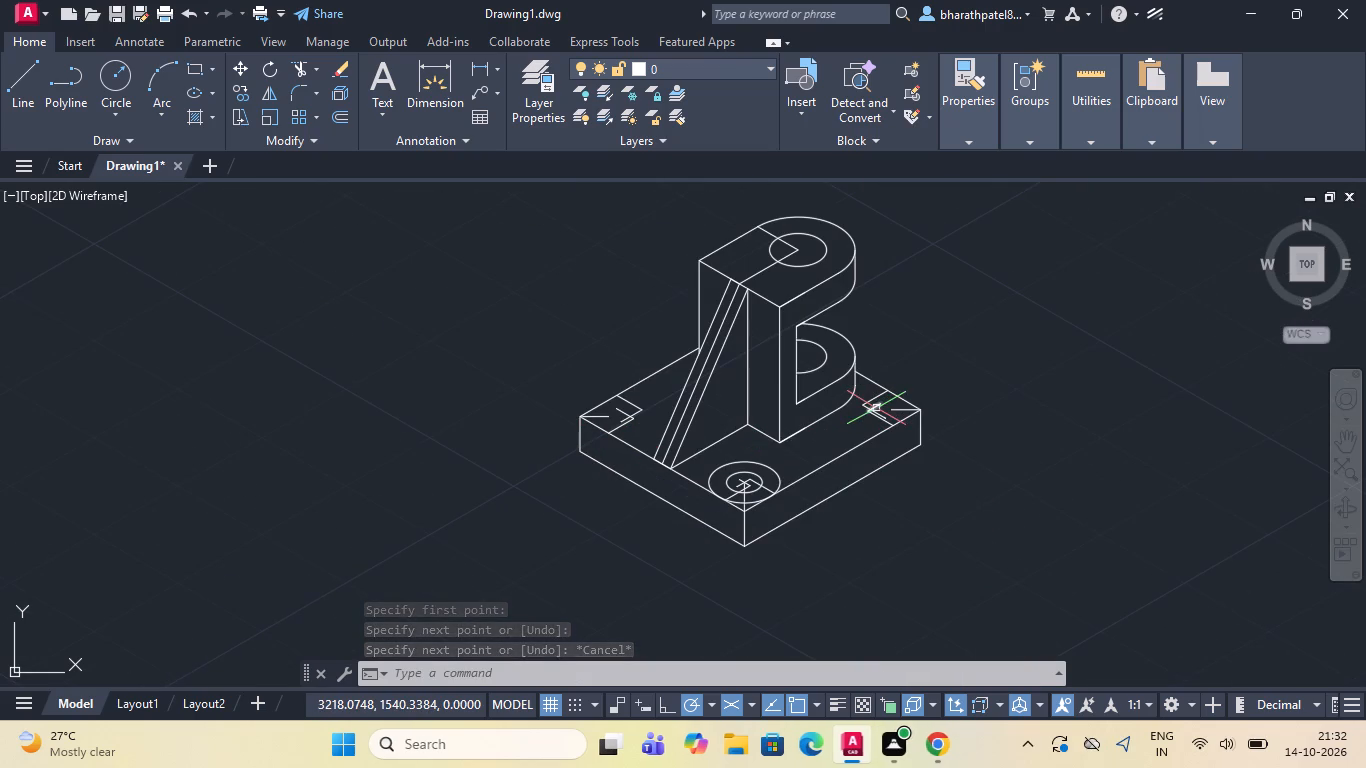
pyautogui.click(905, 407)
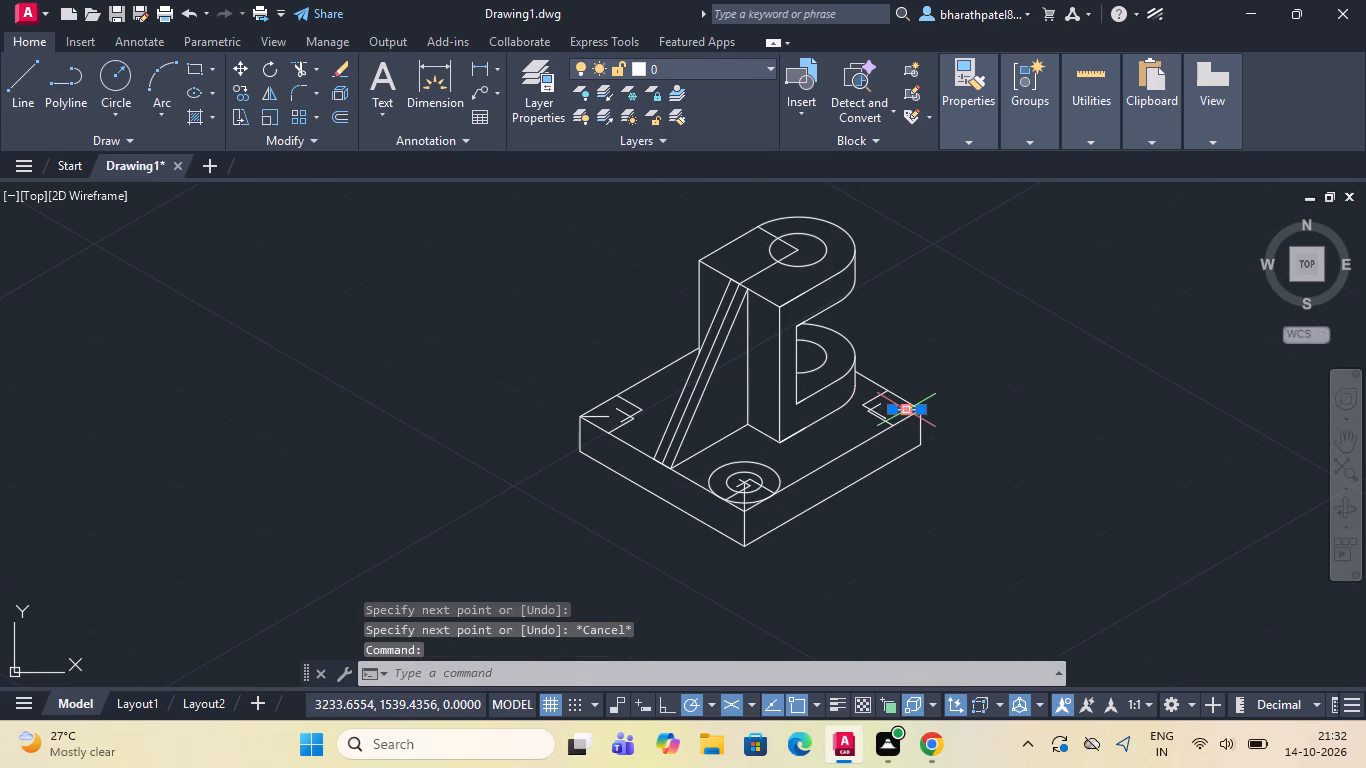
pyautogui.press('Delete')
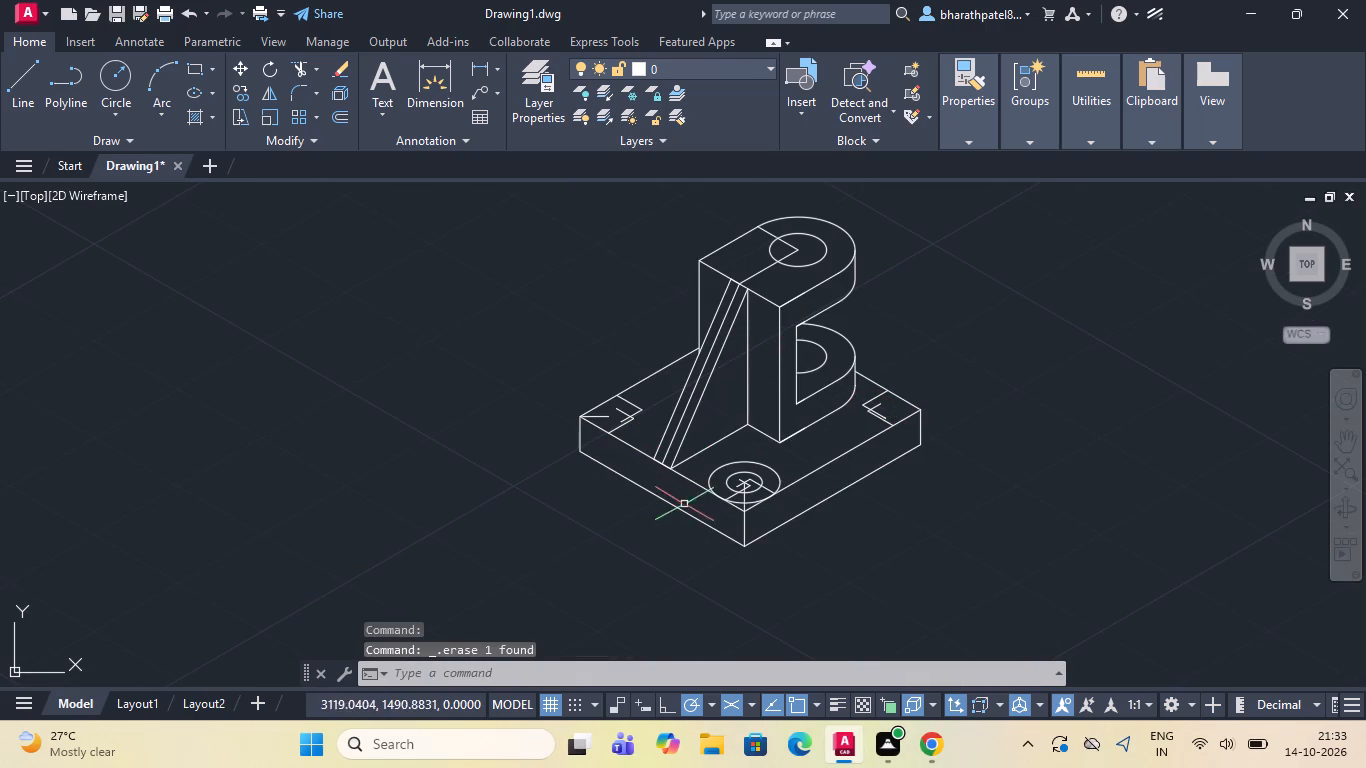
# Copy the front corner's two concentric isocircles from their centre to the intersection of the construction lines at the left corner.
pyautogui.scroll(4, 760, 472)
pyautogui.click(747, 517)
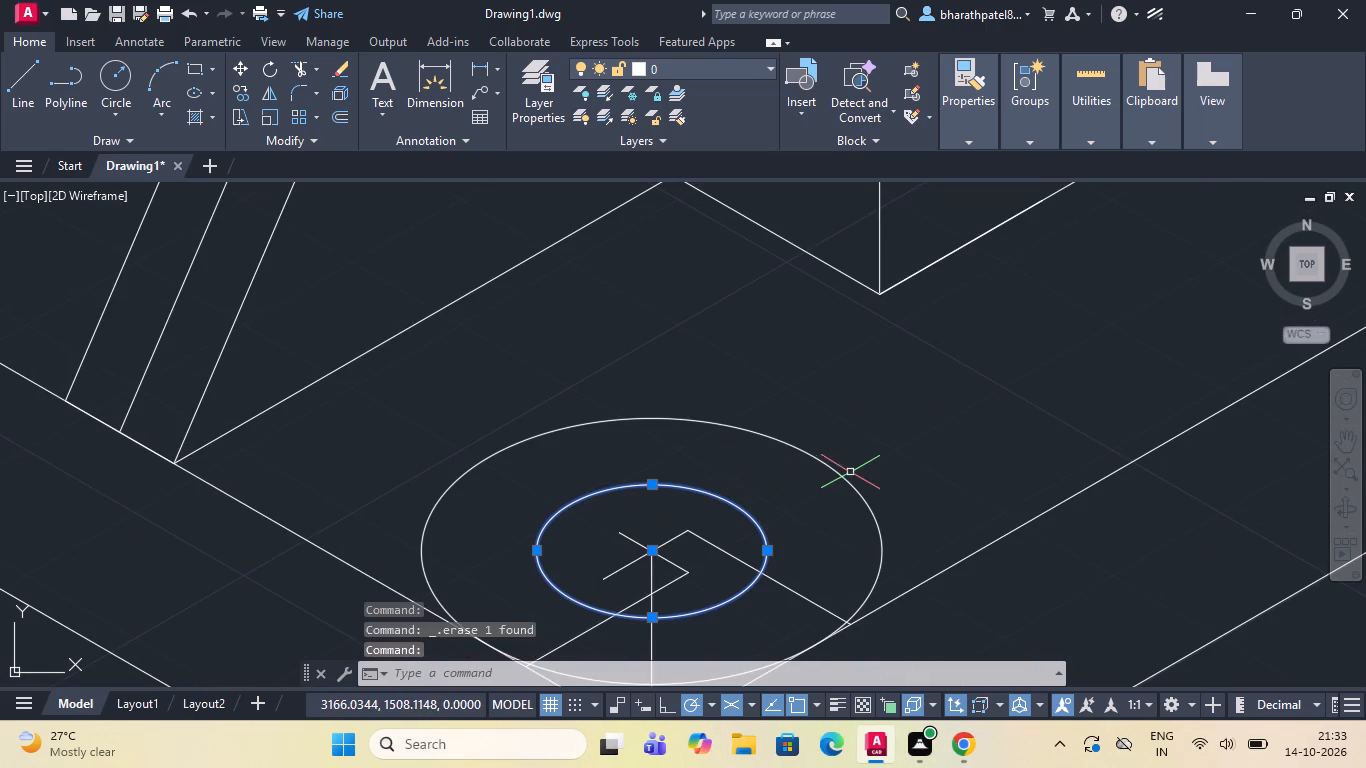
pyautogui.click(844, 476)
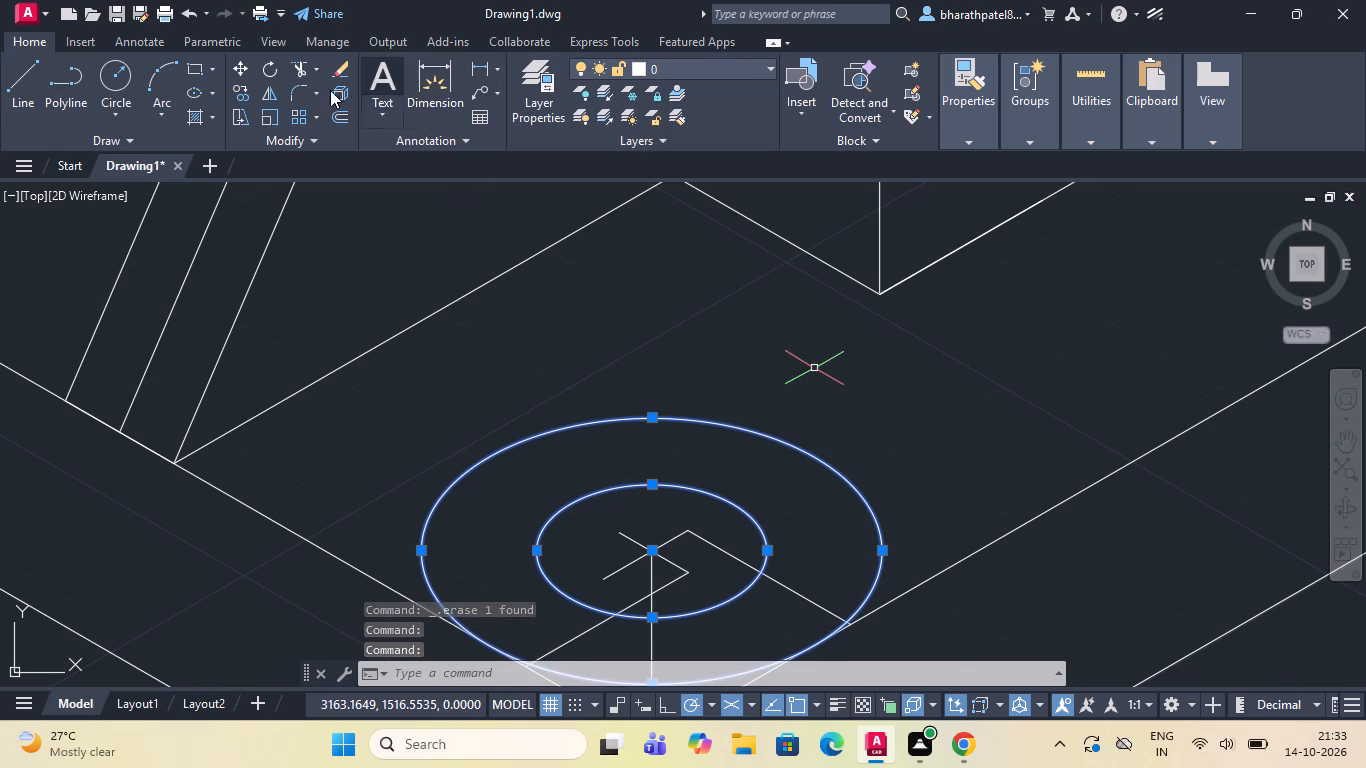
pyautogui.click(246, 87)
pyautogui.scroll(-3, 245, 87)
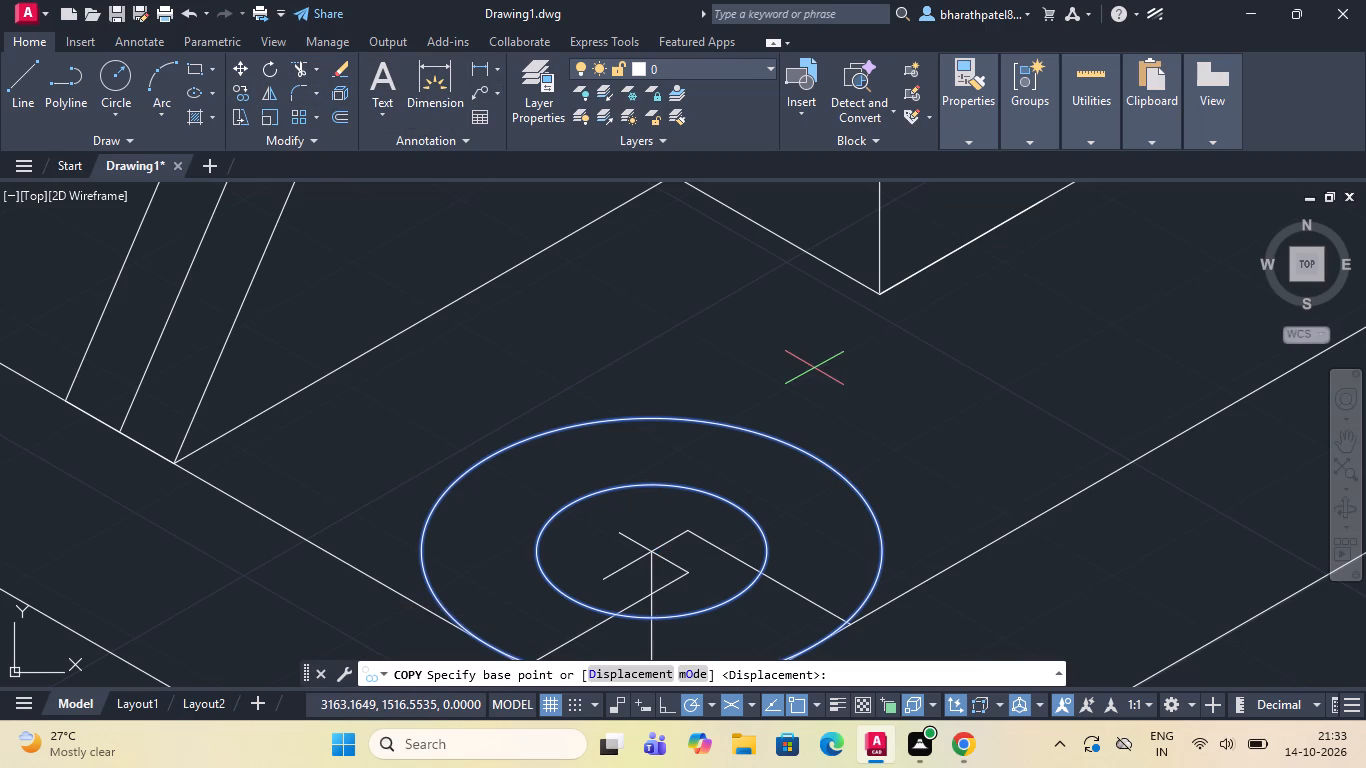
pyautogui.scroll(-1, 617, 499)
pyautogui.scroll(2, 644, 527)
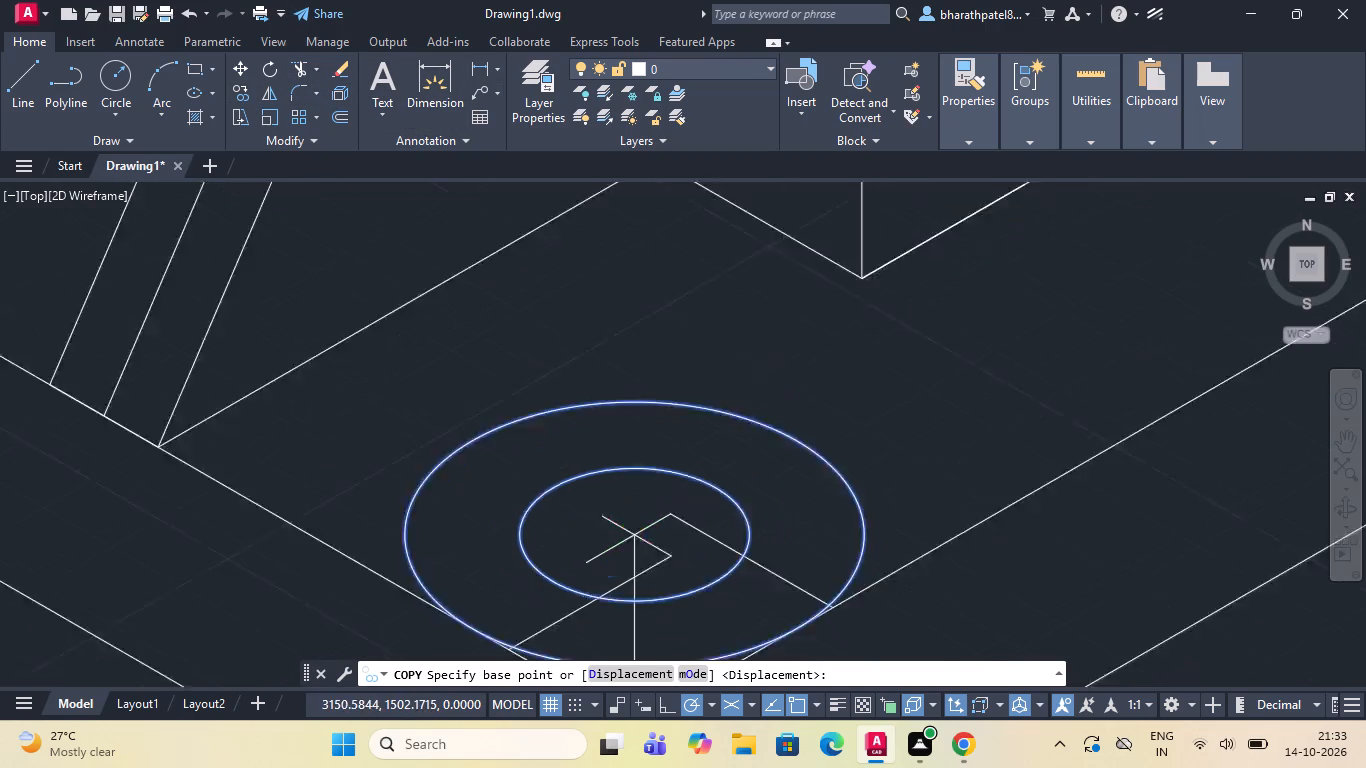
pyautogui.scroll(1, 644, 527)
pyautogui.click(612, 554)
pyautogui.scroll(-4, 613, 554)
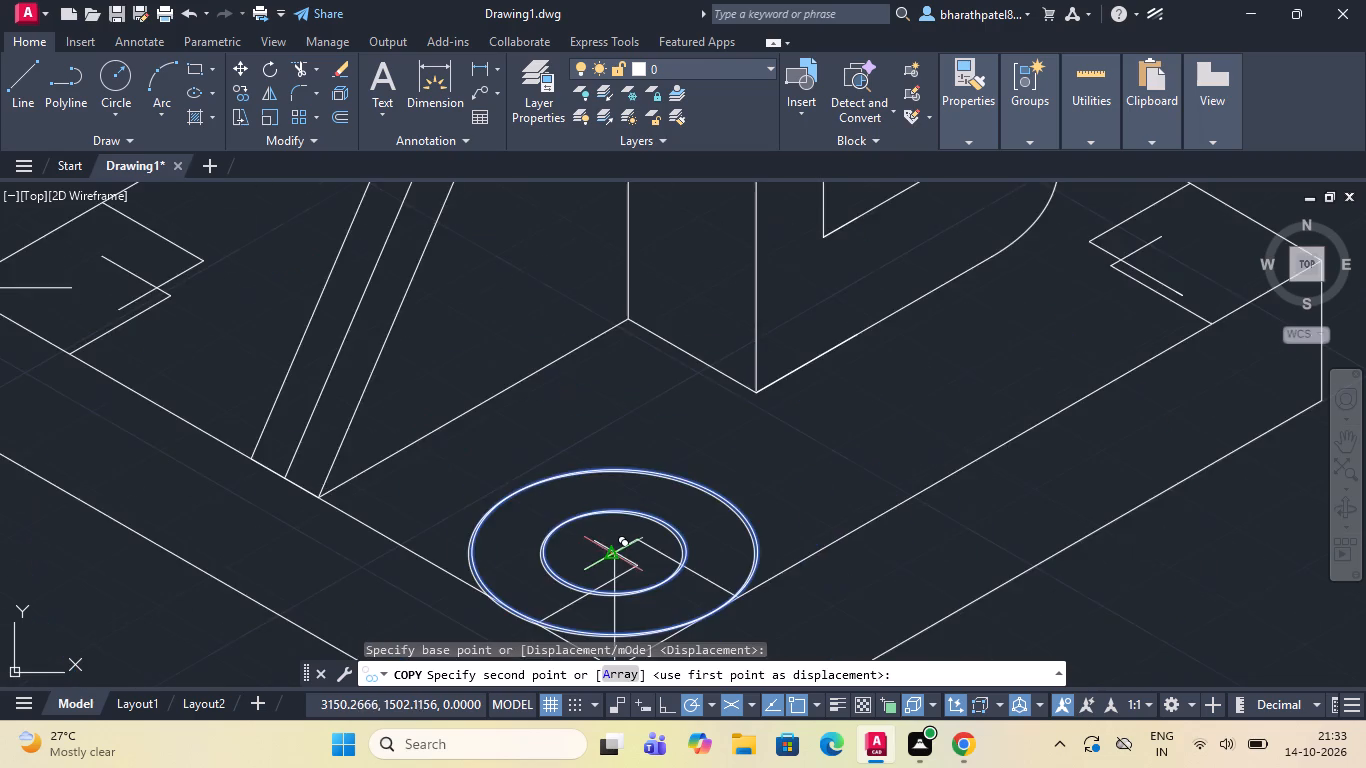
pyautogui.scroll(-2, 613, 553)
pyautogui.scroll(3, 413, 426)
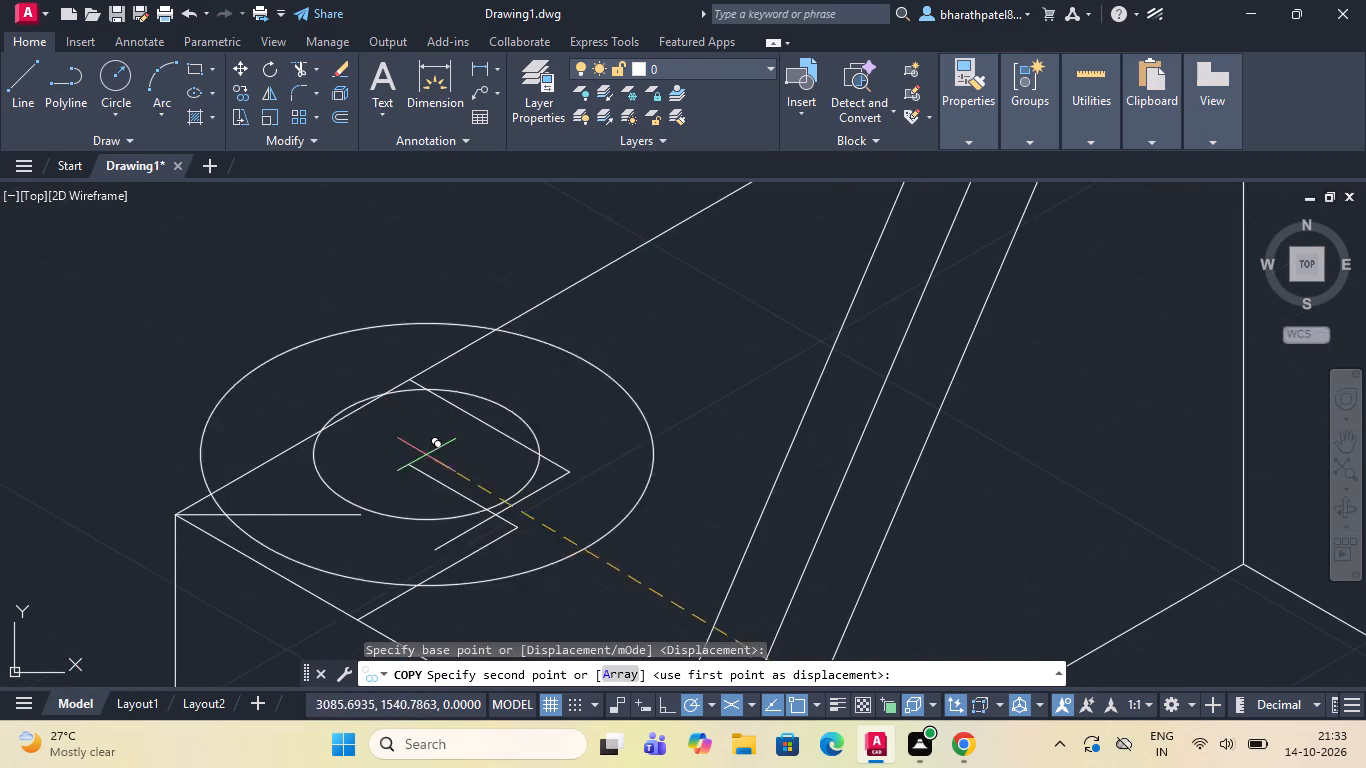
pyautogui.scroll(4, 499, 521)
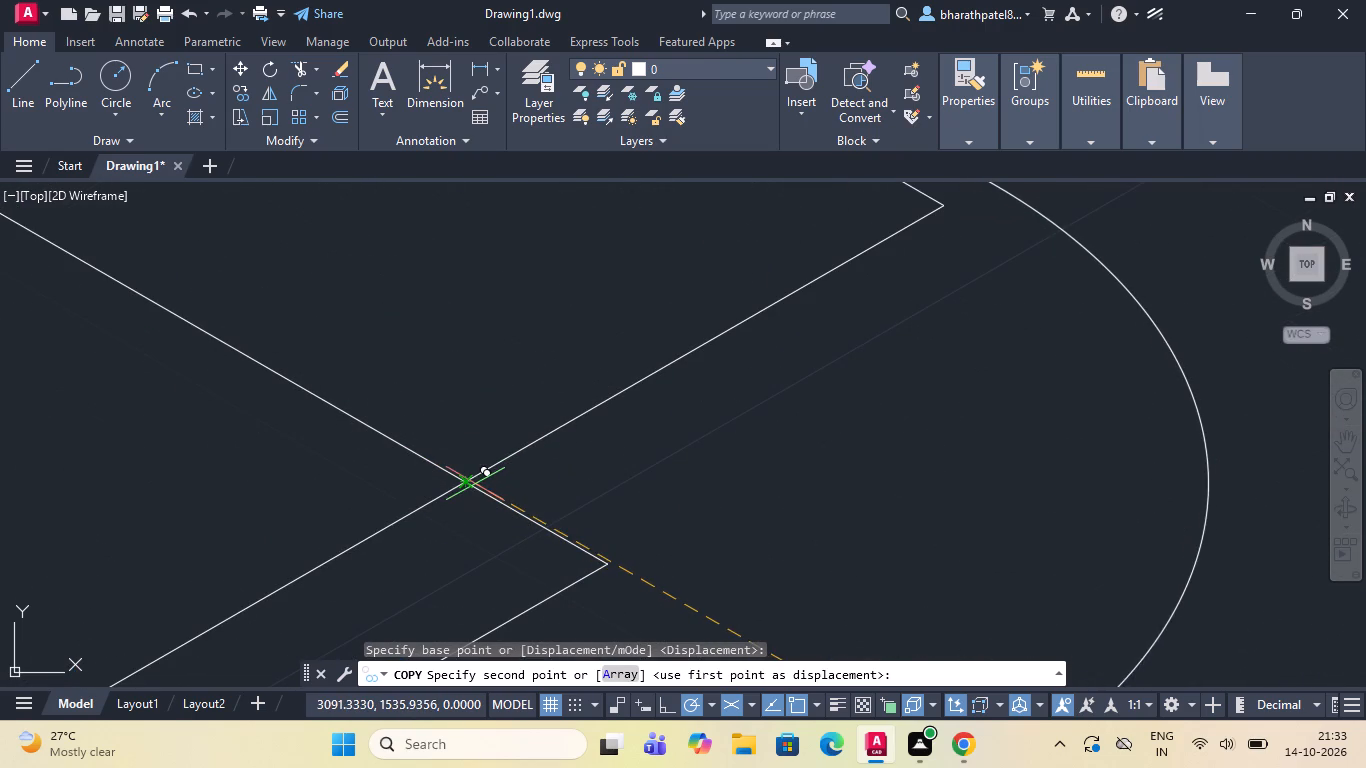
pyautogui.click(466, 477)
# Place a second copy of the two isocircles at the construction lines' intersection near the right corner and end the copying.
pyautogui.scroll(-7, 466, 477)
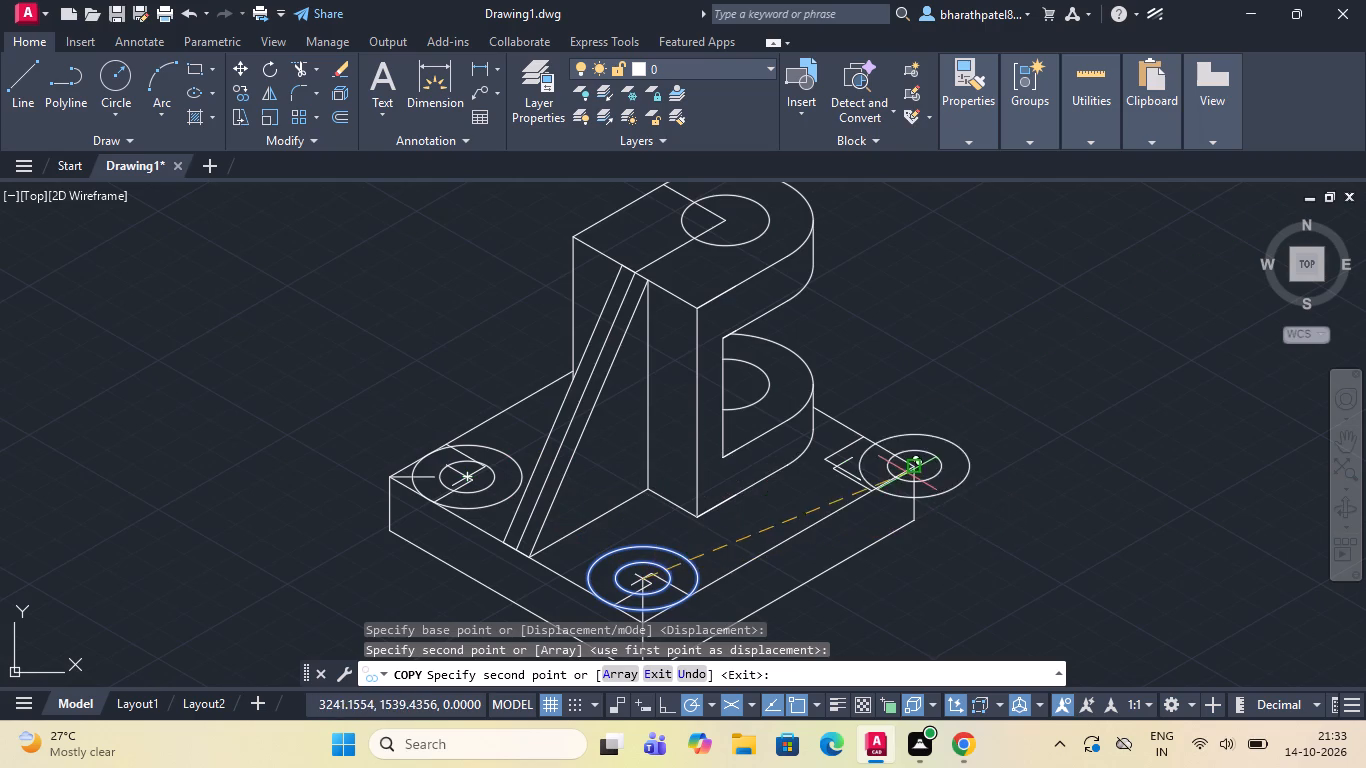
pyautogui.scroll(4, 907, 473)
pyautogui.scroll(3, 540, 408)
pyautogui.scroll(-2, 539, 408)
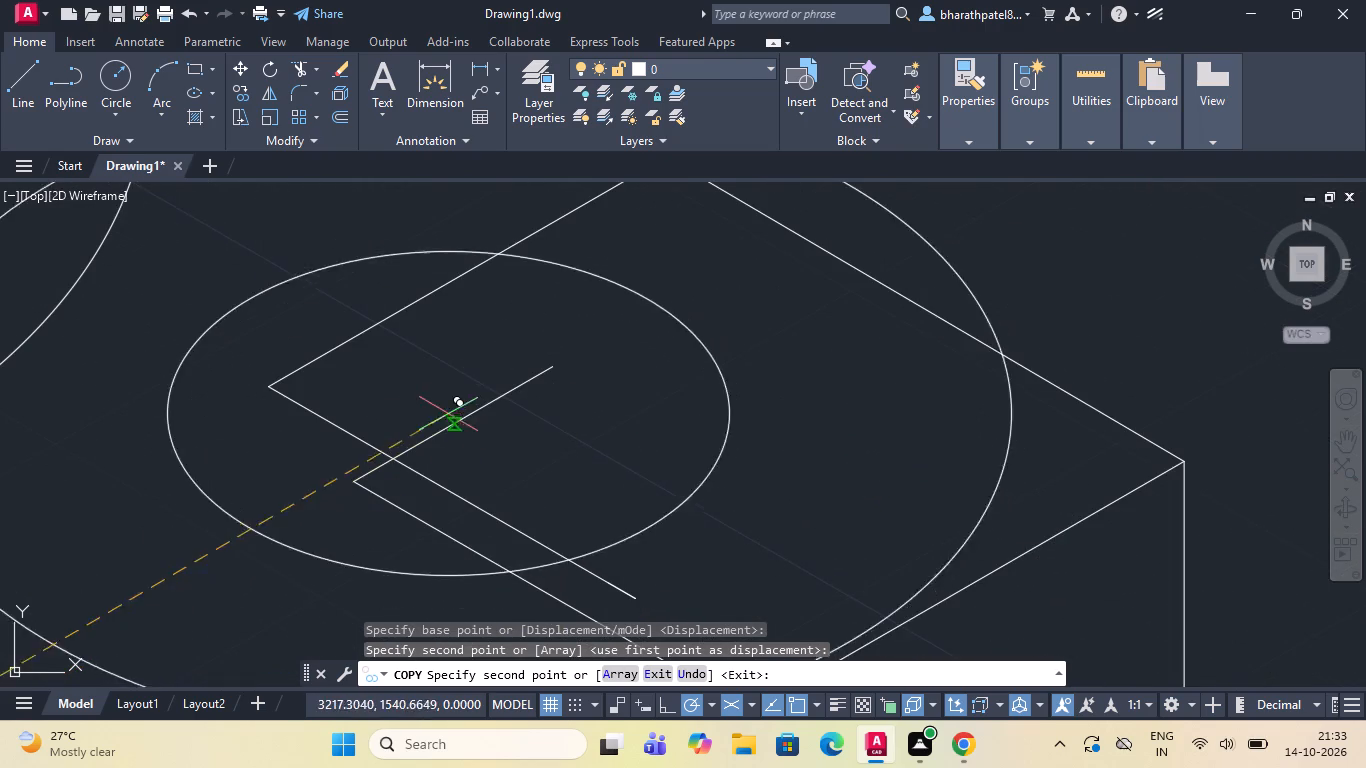
pyautogui.scroll(3, 390, 445)
pyautogui.scroll(-3, 389, 441)
pyautogui.scroll(3, 369, 484)
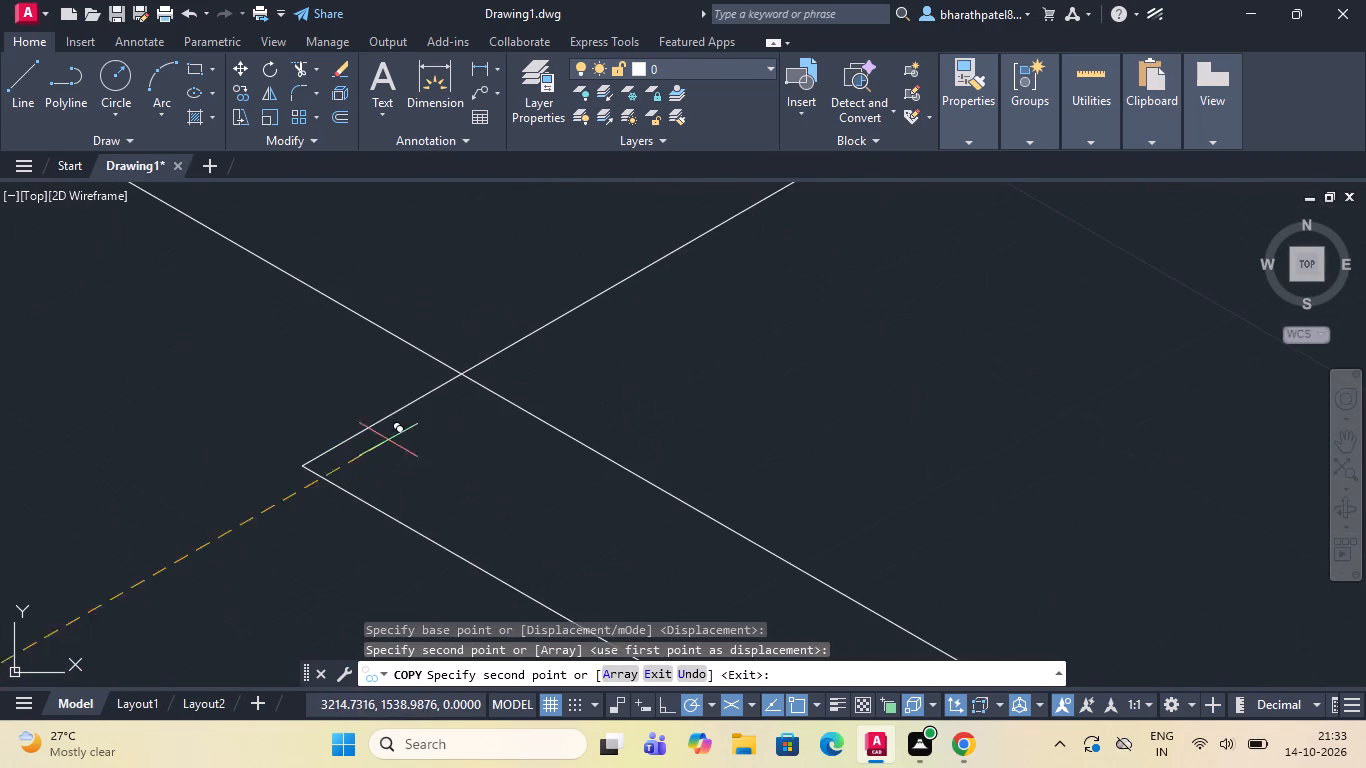
pyautogui.scroll(3, 440, 386)
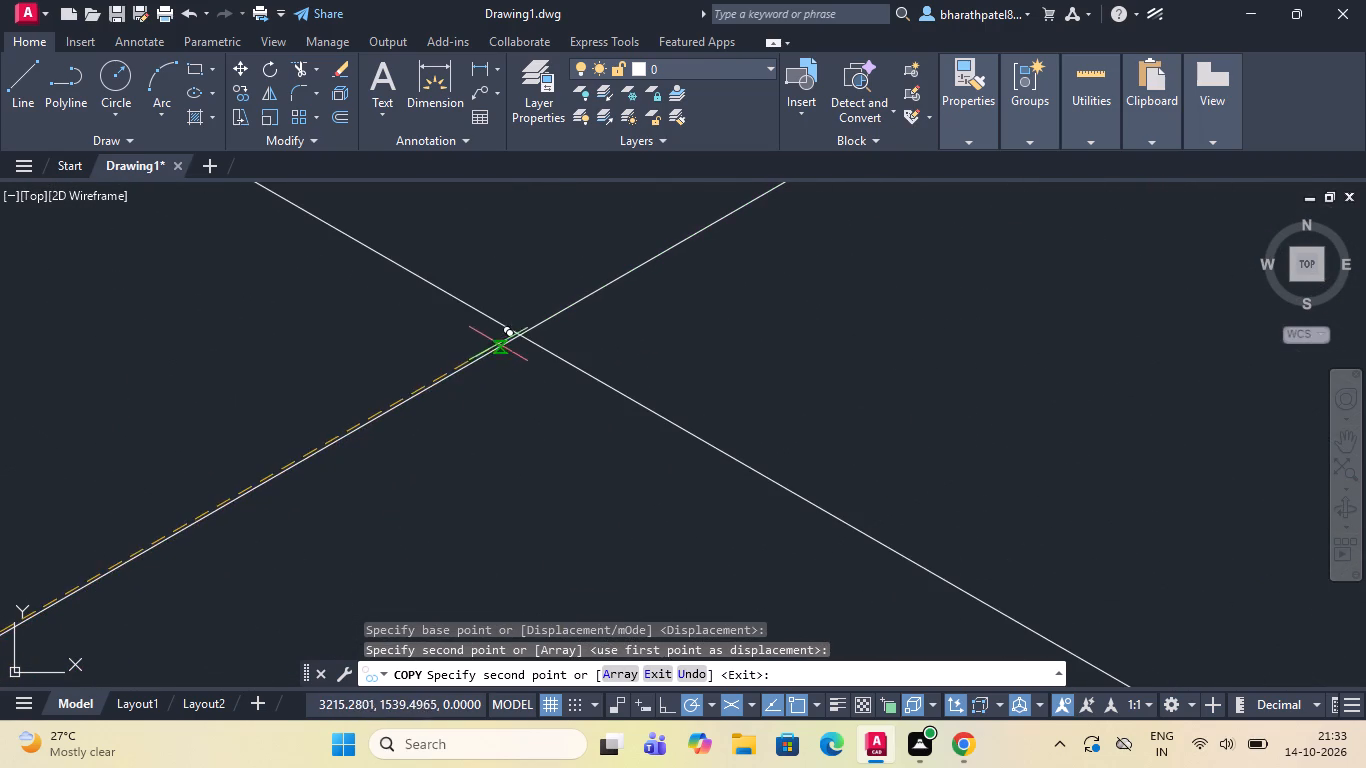
pyautogui.click(525, 328)
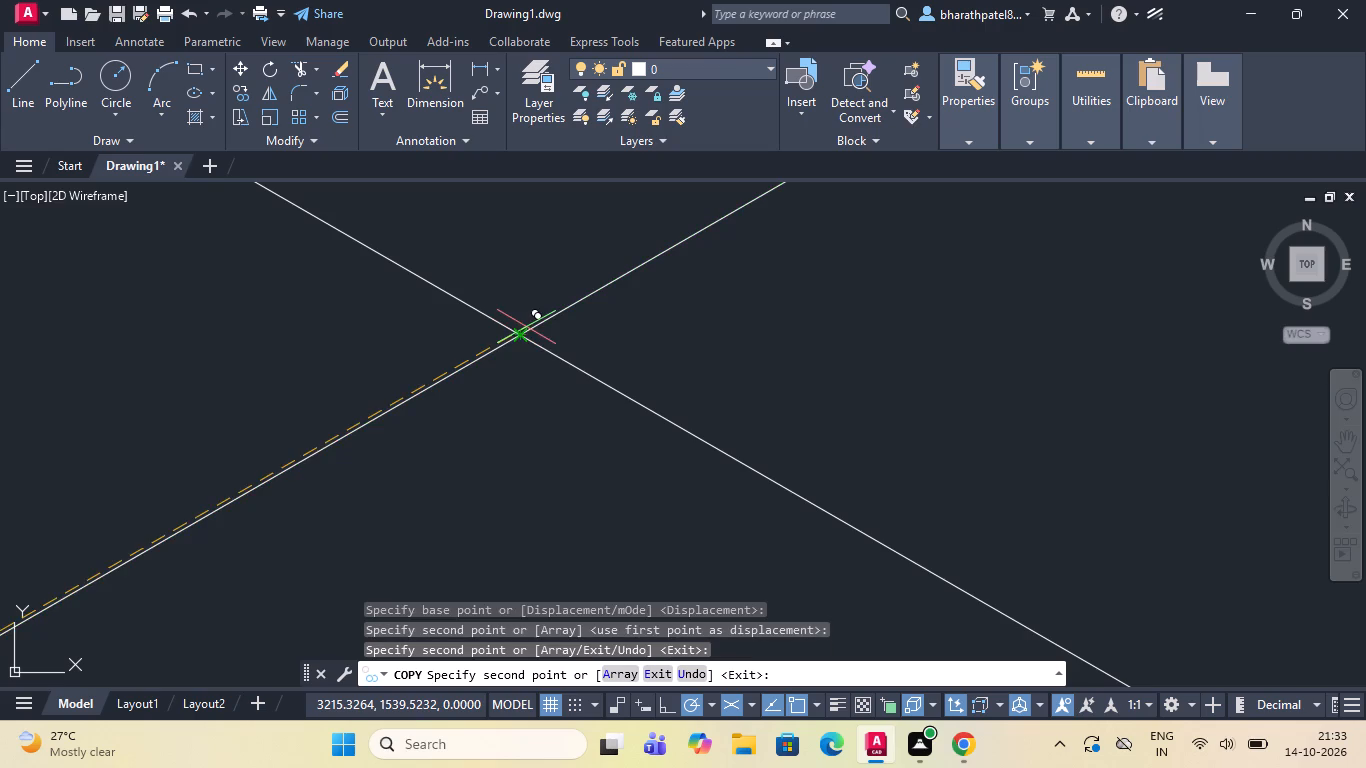
pyautogui.scroll(-11, 526, 327)
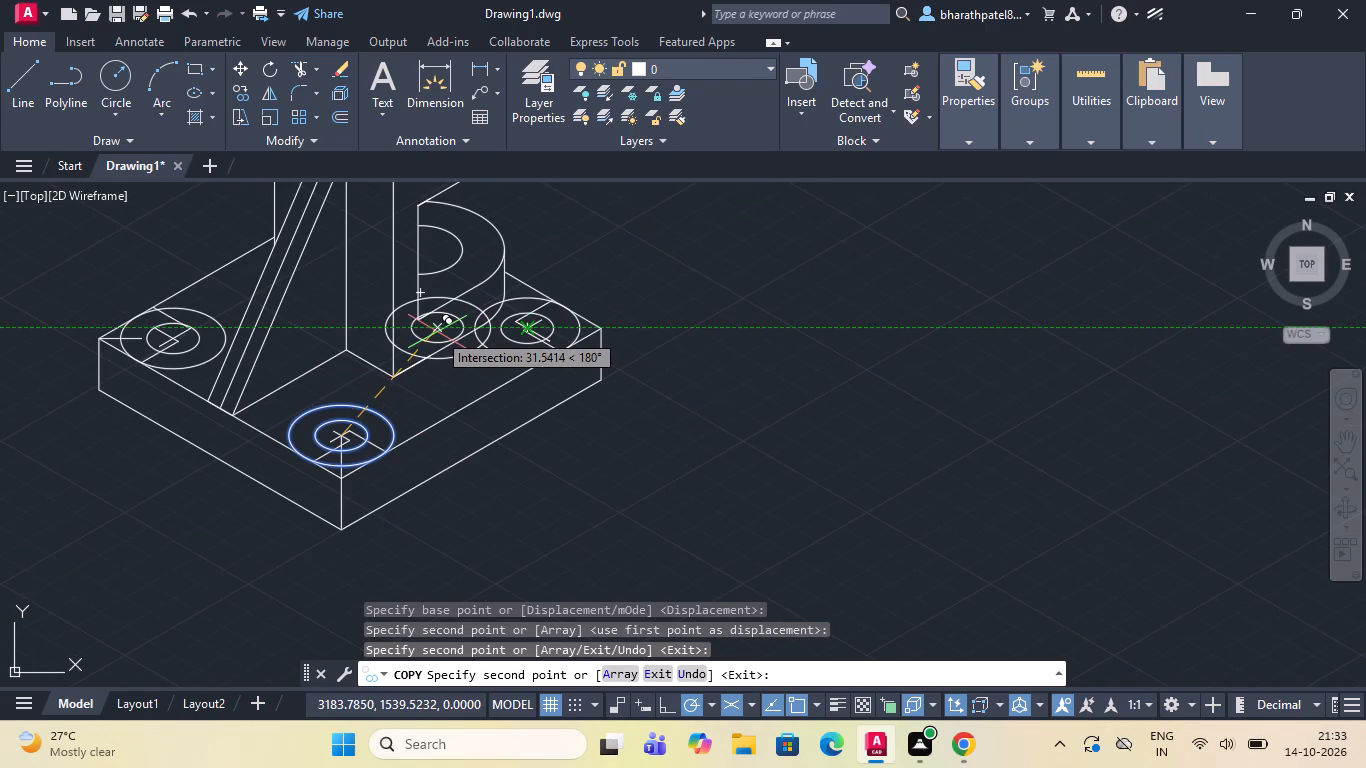
pyautogui.press('Escape')
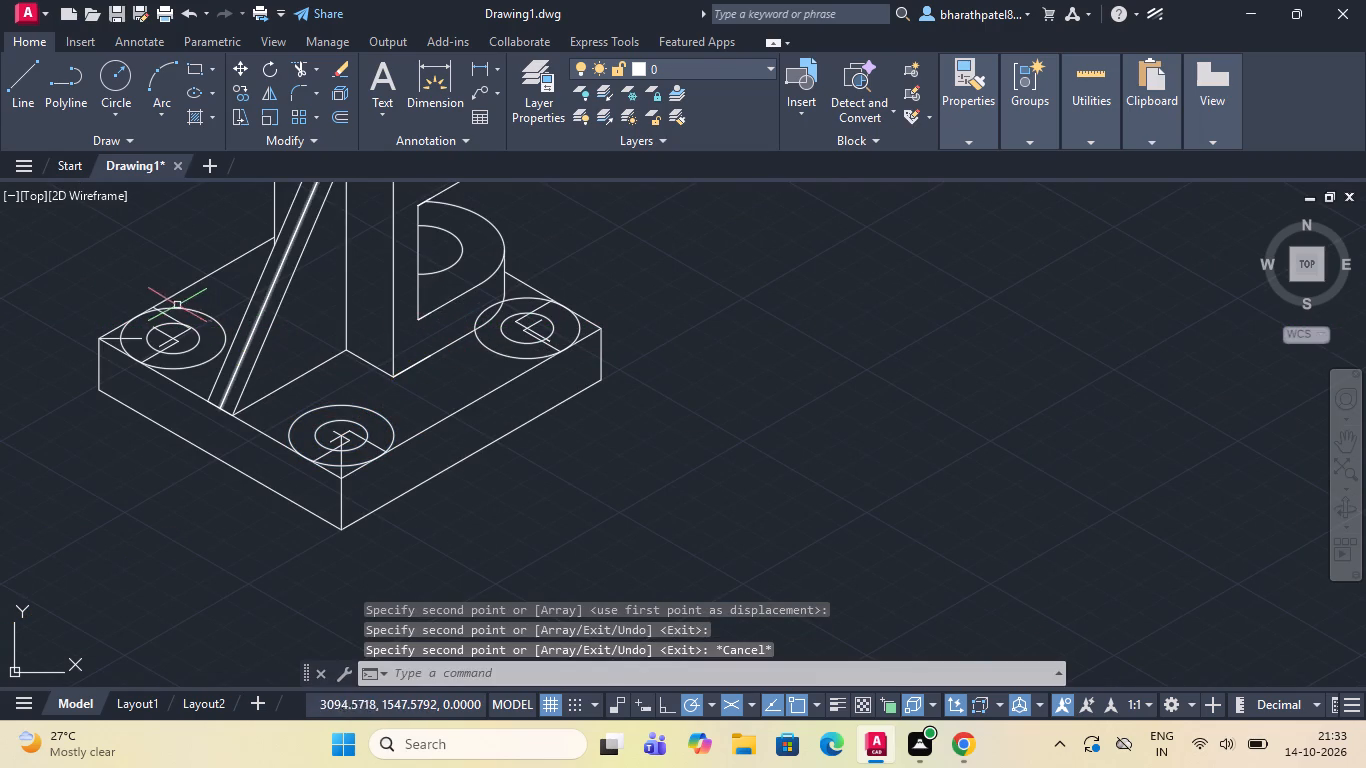
# Delete all the construction lines locating the hole centres at the base's left, front and right corners, keeping the circles.
pyautogui.scroll(4, 169, 308)
pyautogui.click(153, 345)
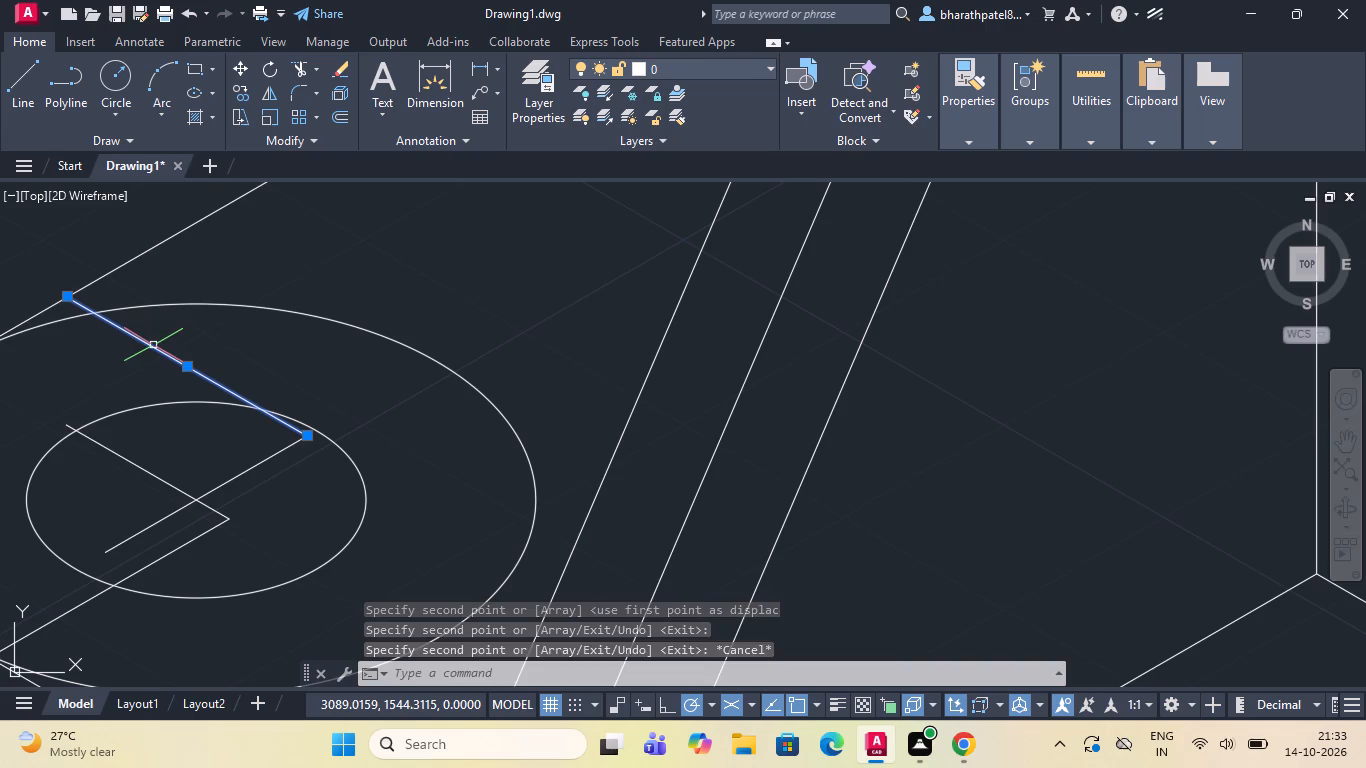
pyautogui.click(122, 459)
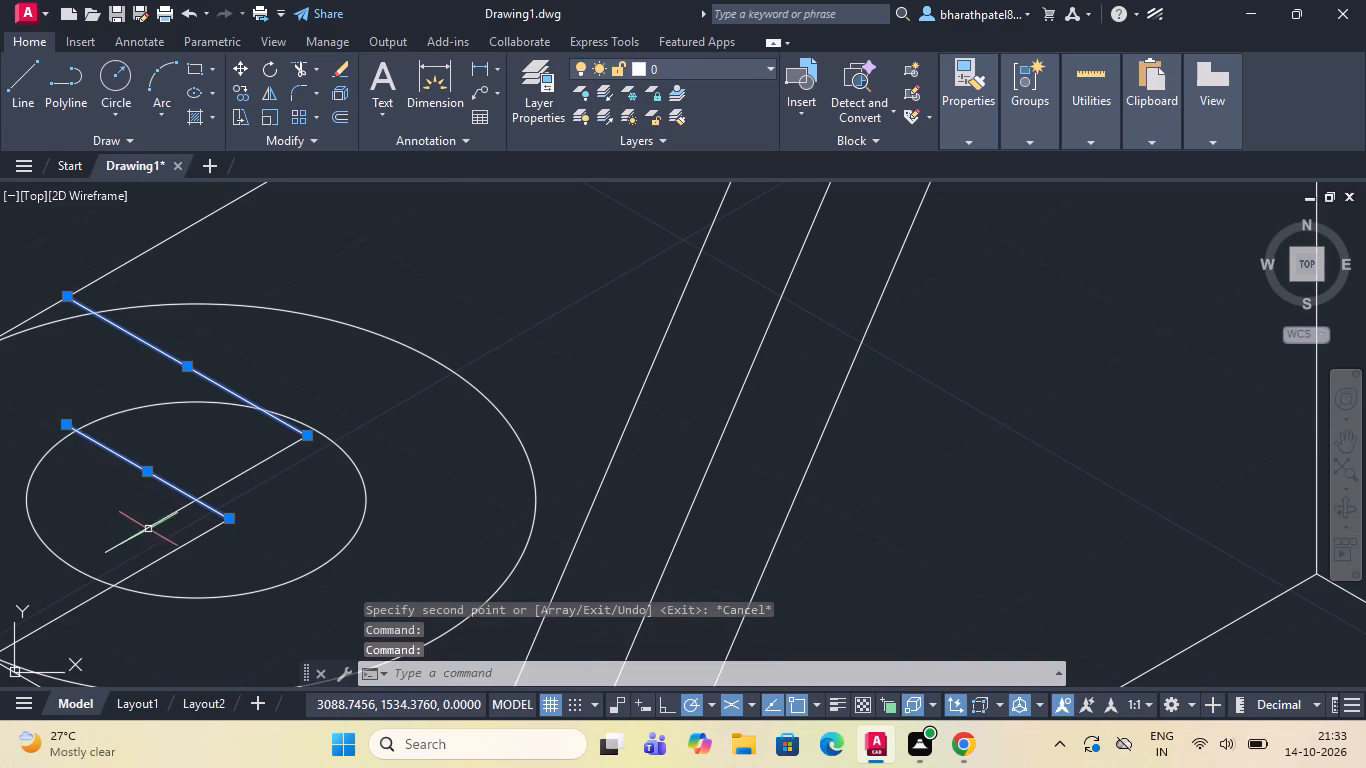
pyautogui.click(148, 526)
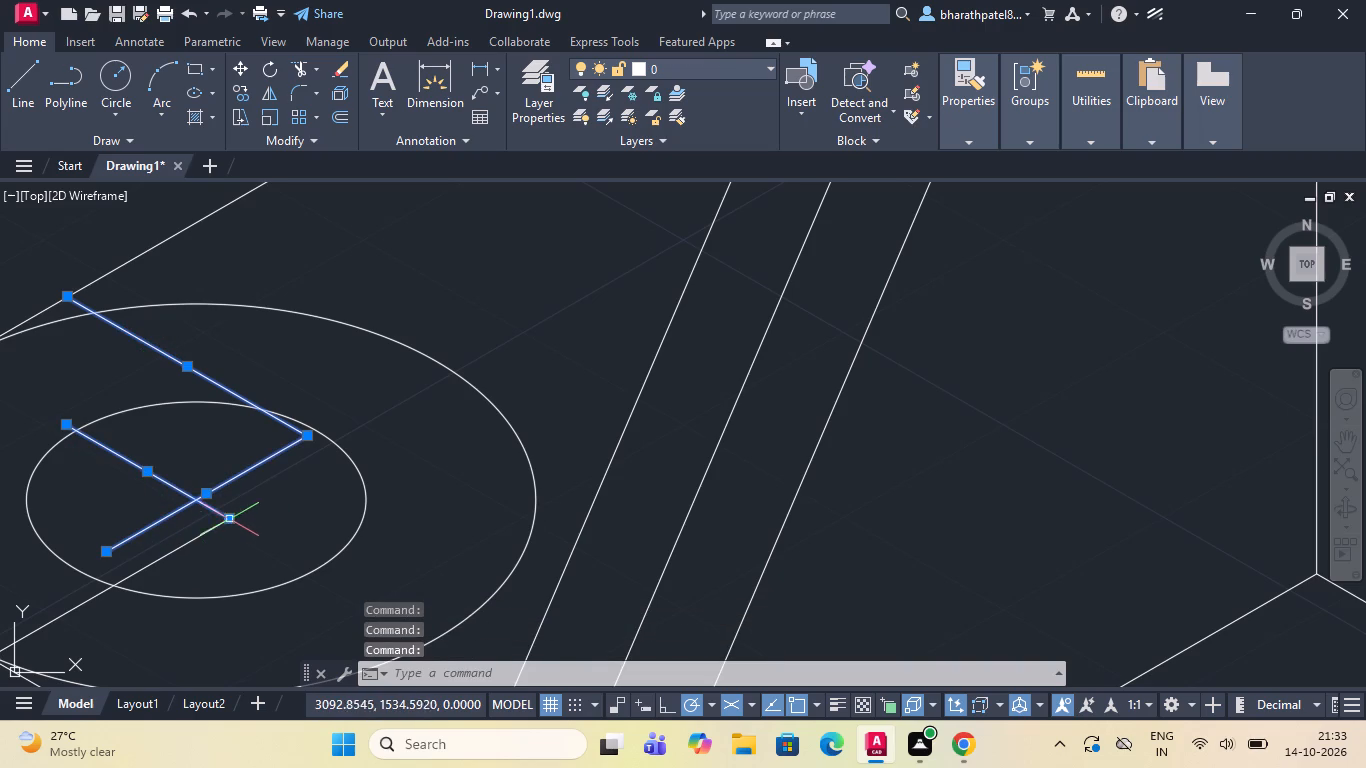
pyautogui.click(221, 520)
pyautogui.scroll(-5, 221, 518)
pyautogui.scroll(-2, 358, 531)
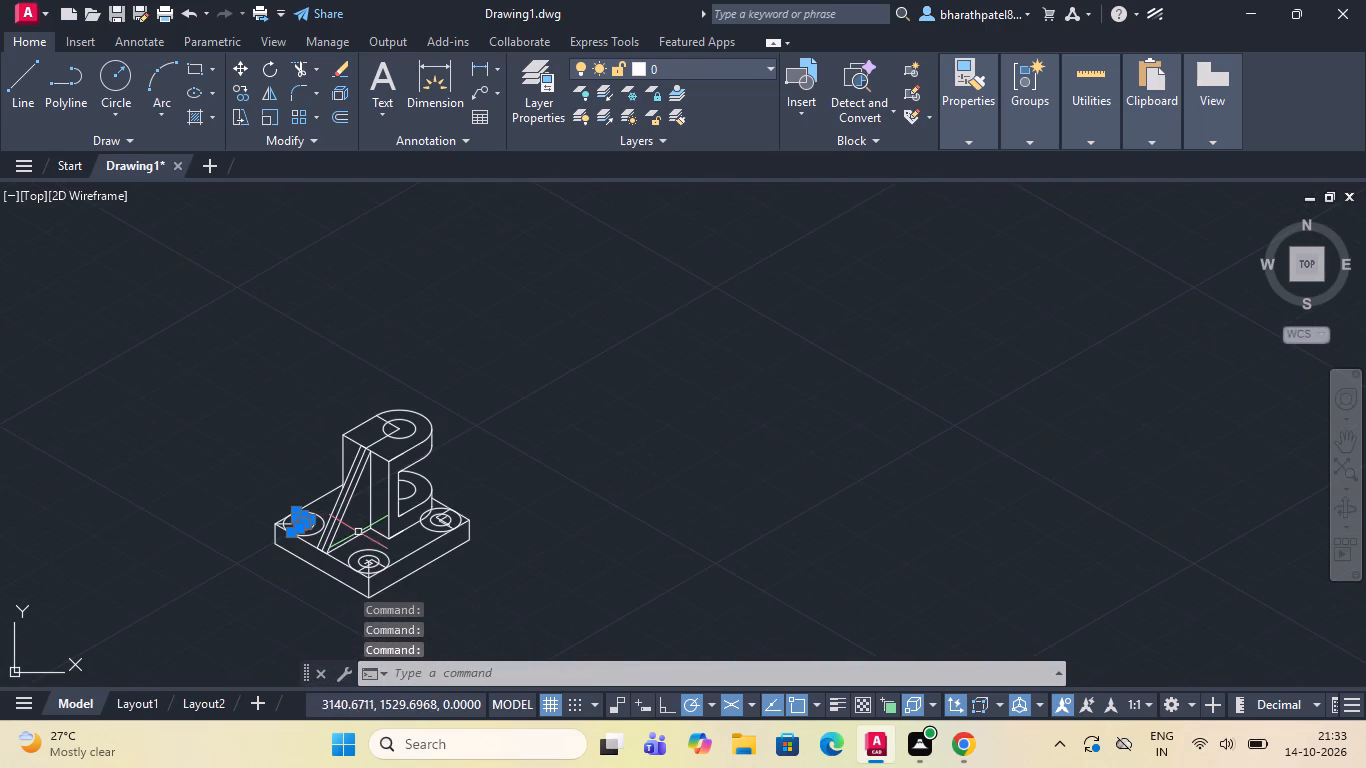
pyautogui.scroll(4, 299, 535)
pyautogui.click(241, 472)
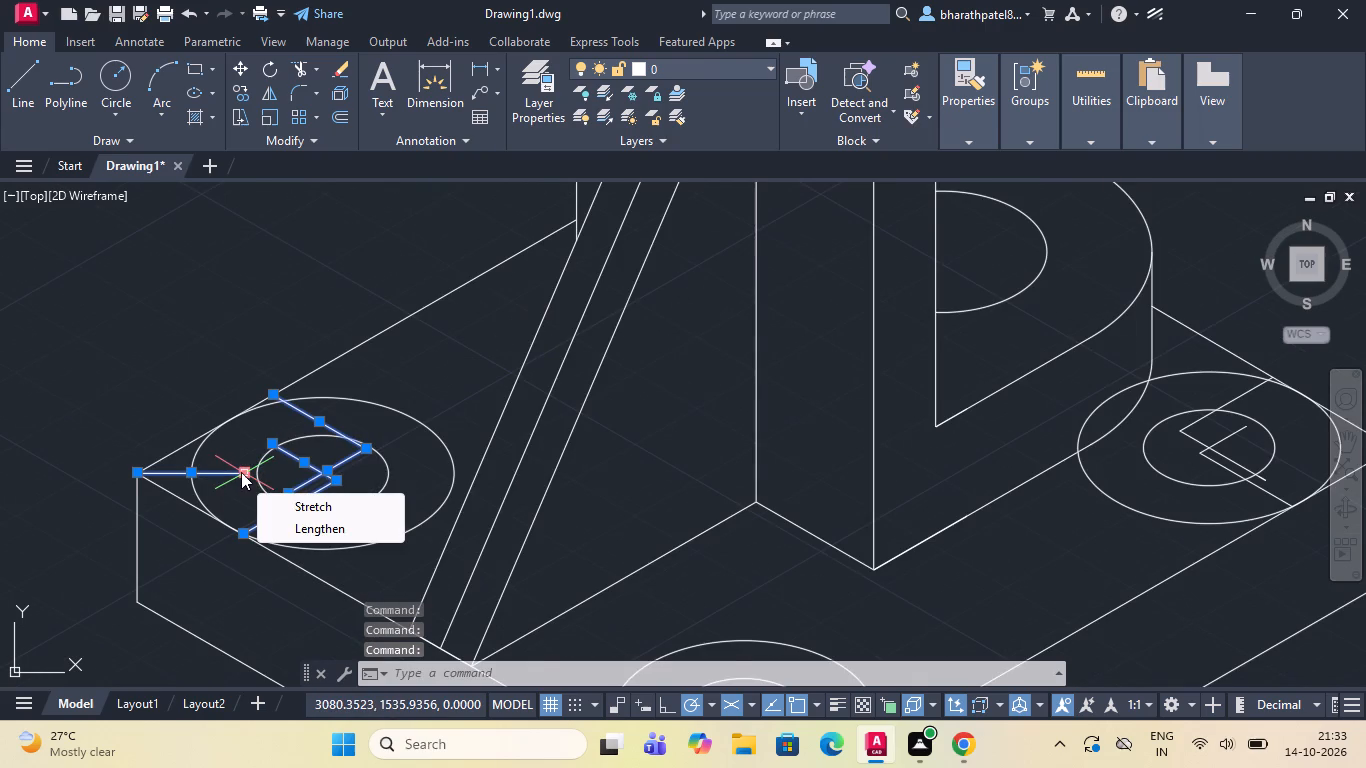
pyautogui.scroll(-4, 241, 472)
pyautogui.scroll(-3, 326, 472)
pyautogui.scroll(-4, 531, 474)
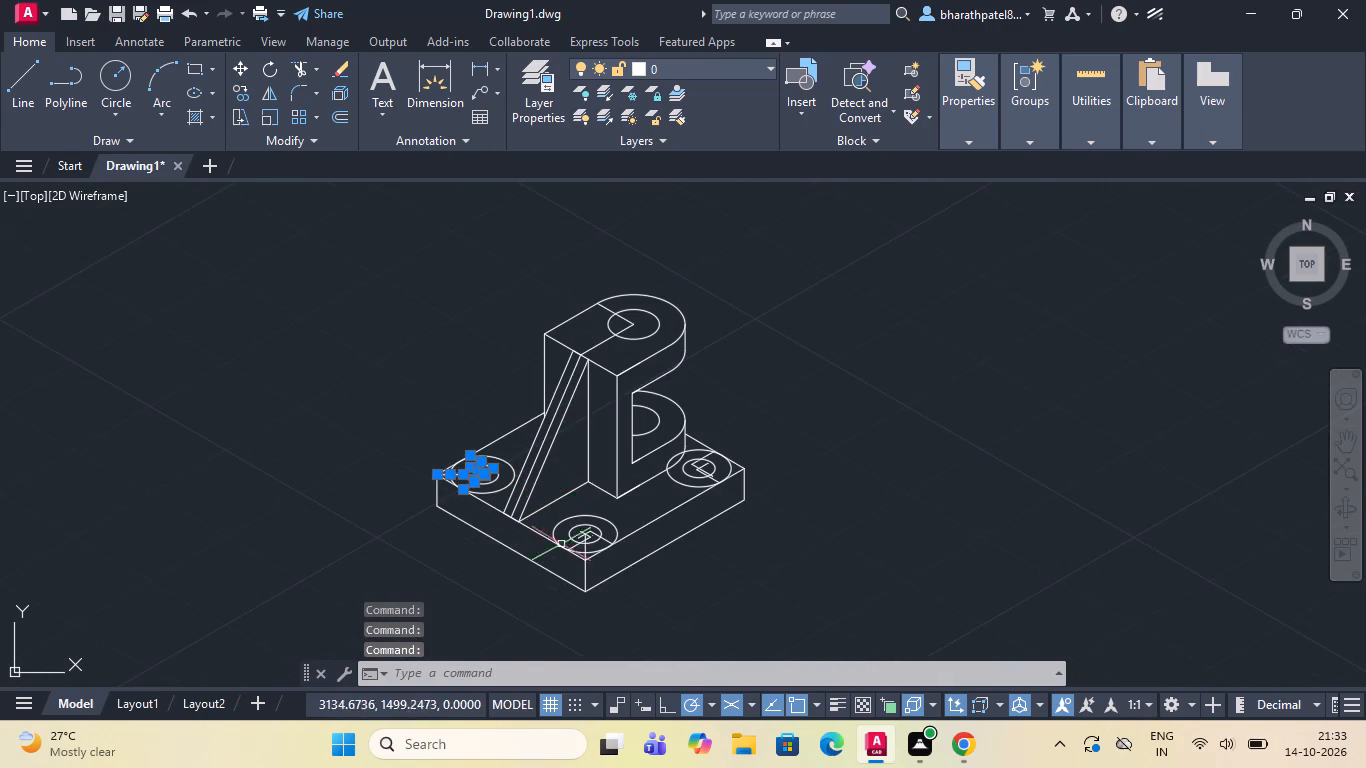
pyautogui.scroll(5, 578, 569)
pyautogui.click(624, 436)
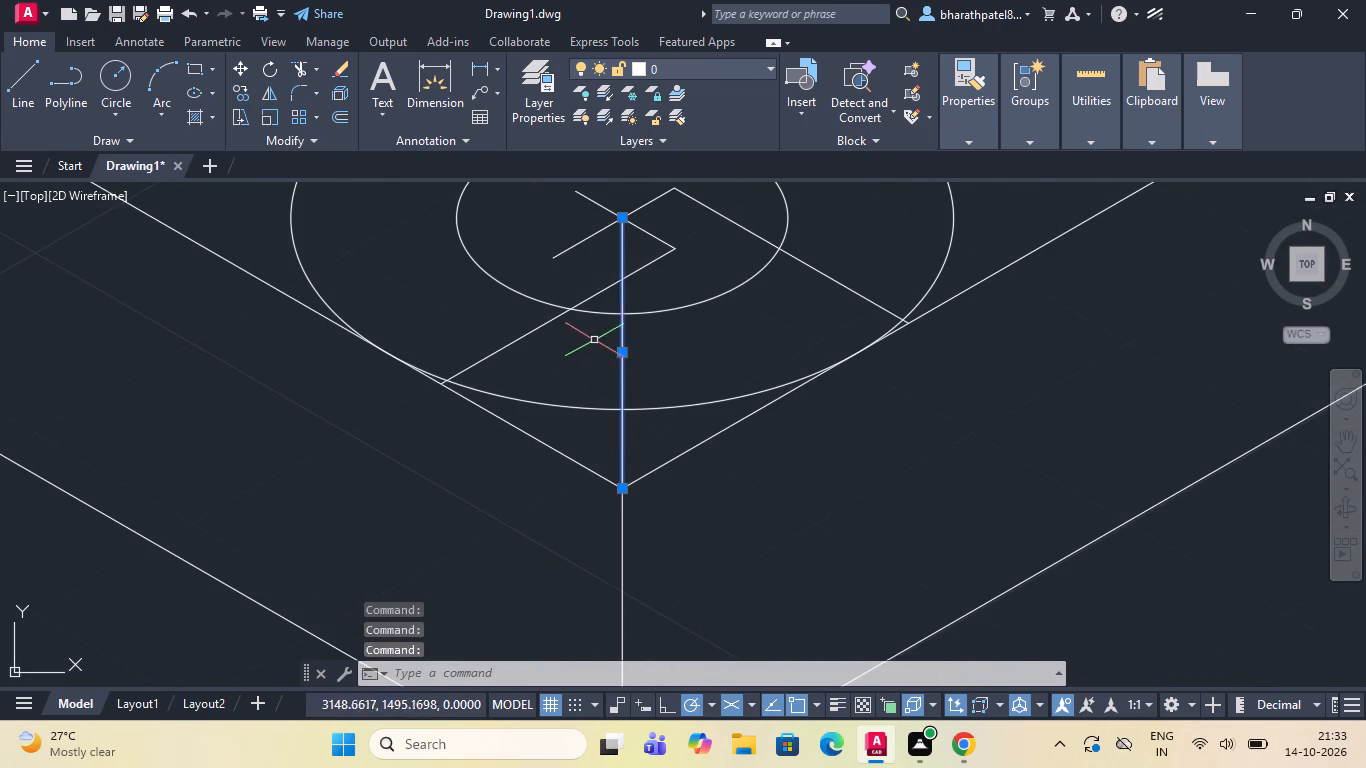
pyautogui.click(524, 339)
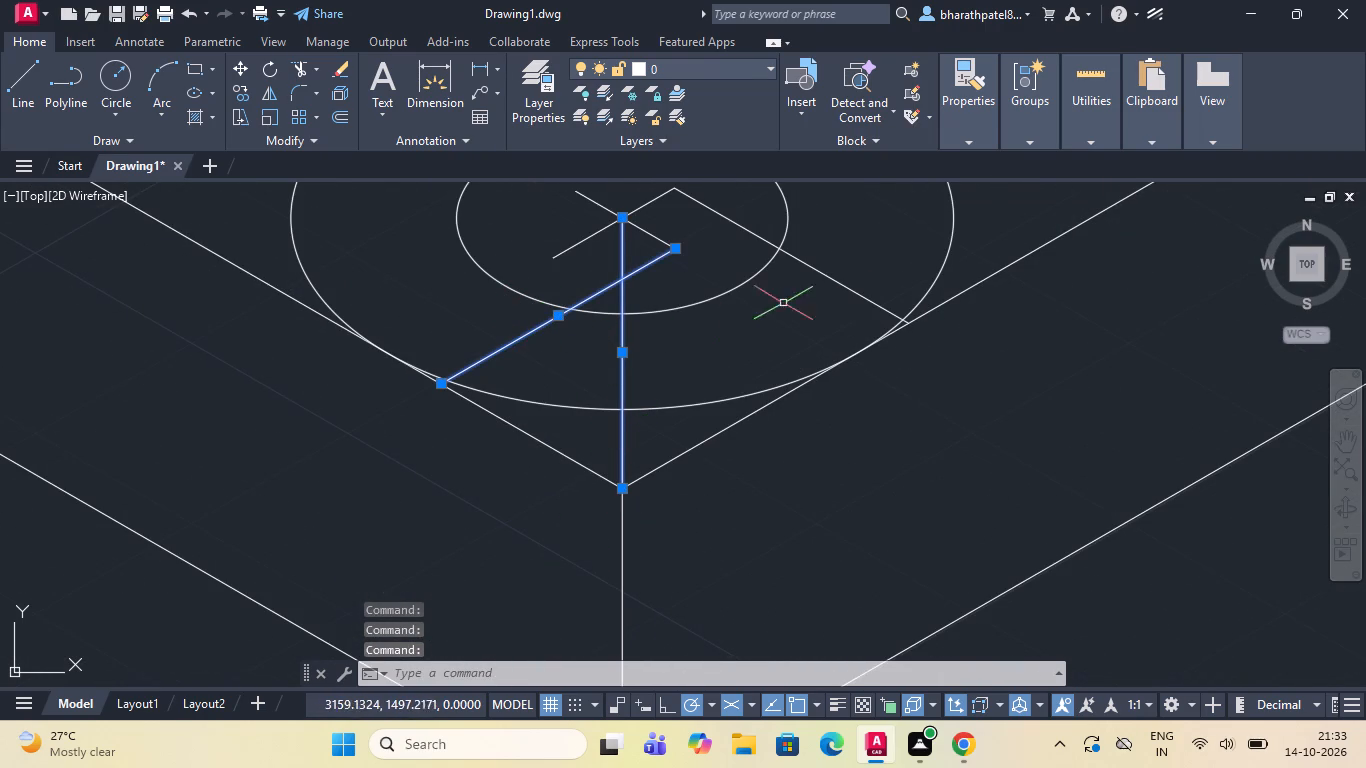
pyautogui.click(843, 285)
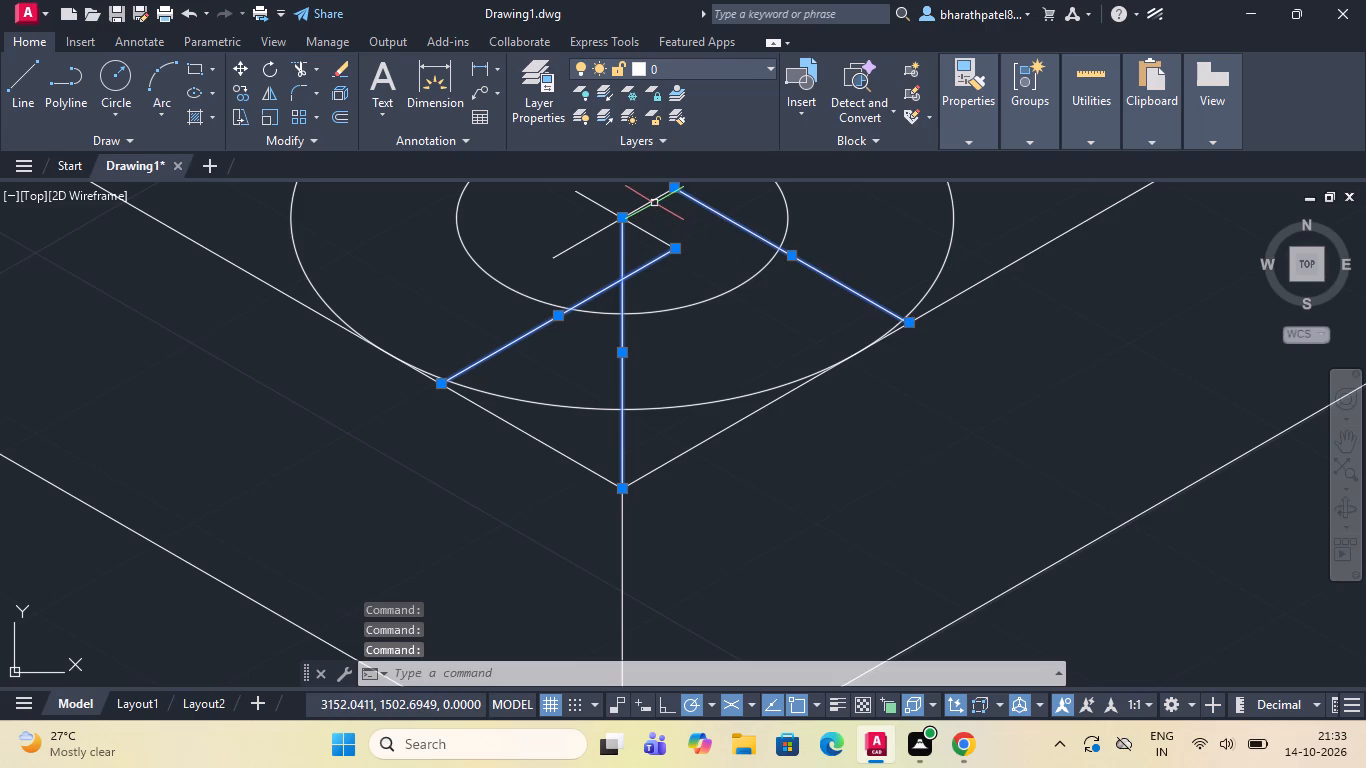
pyautogui.click(654, 200)
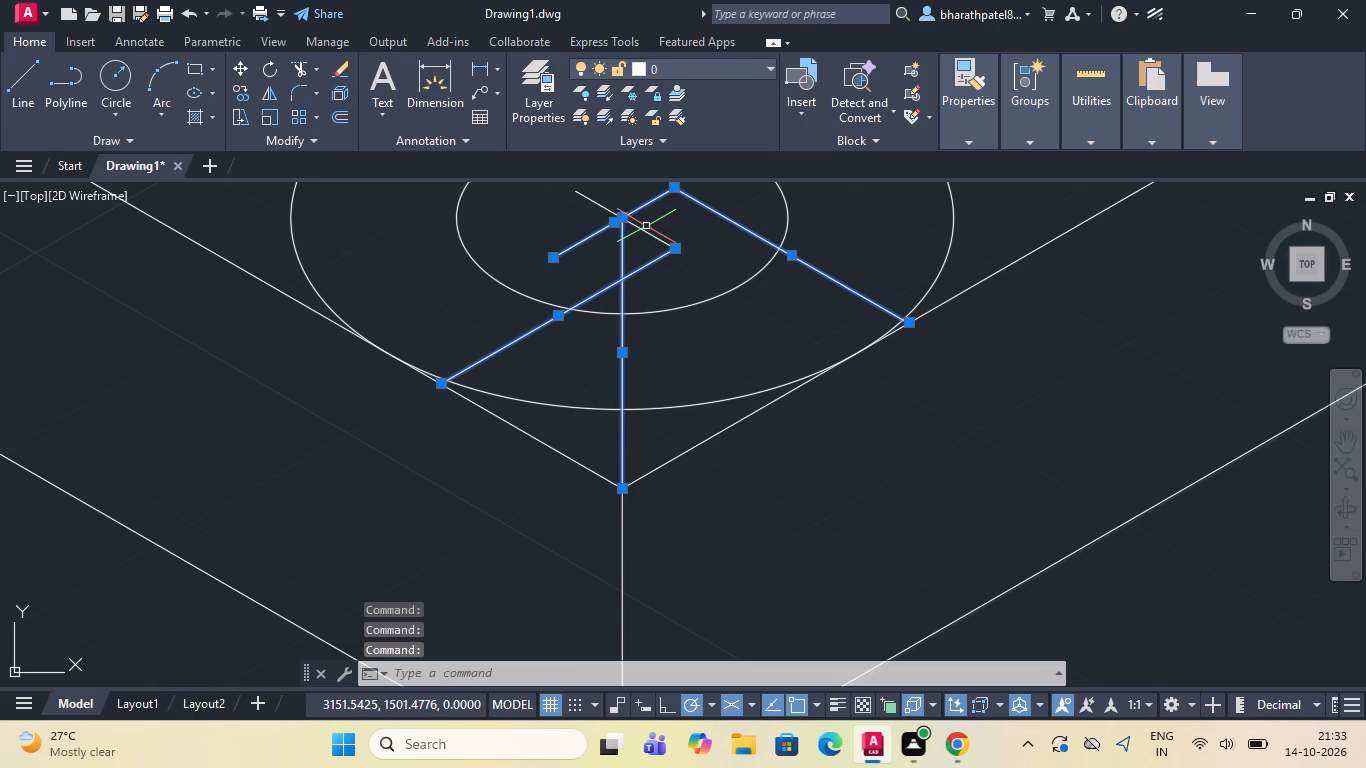
pyautogui.click(643, 232)
pyautogui.scroll(-4, 640, 242)
pyautogui.scroll(-2, 638, 322)
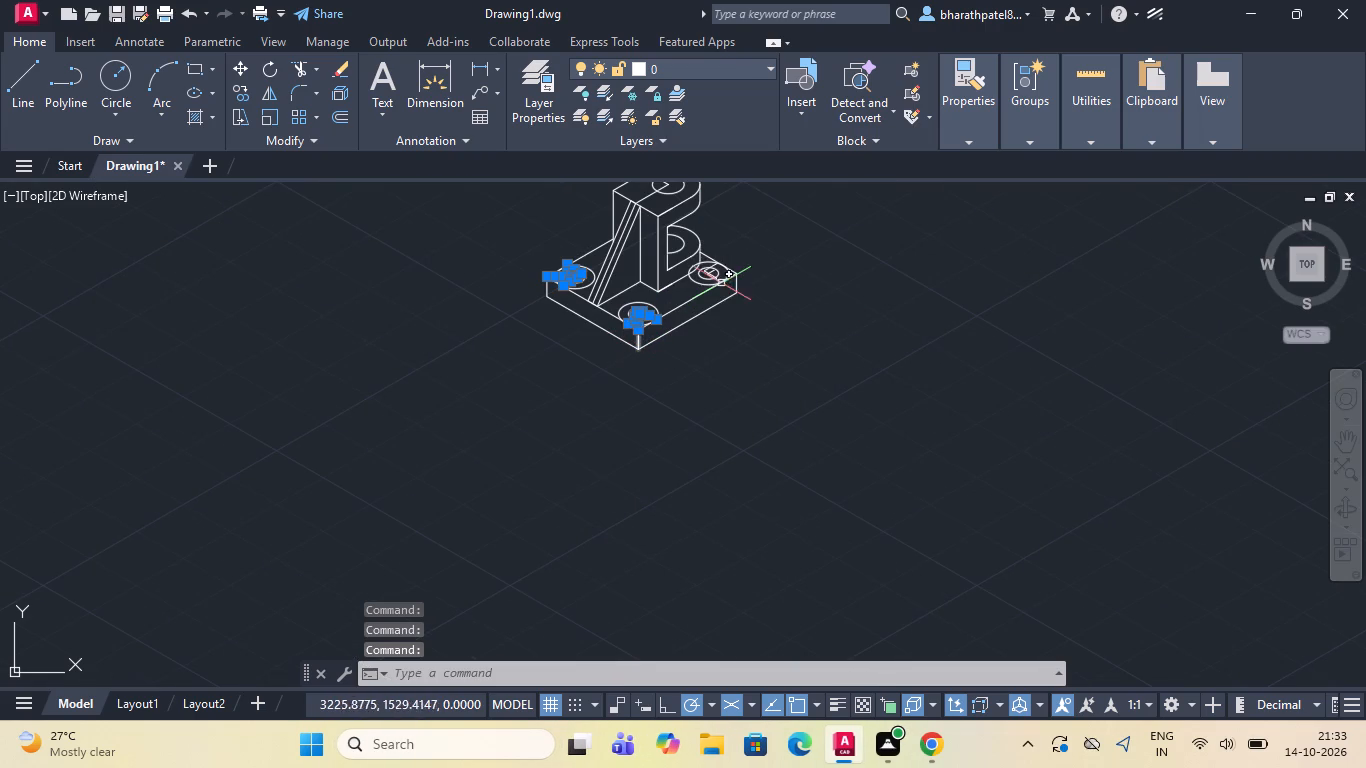
pyautogui.scroll(4, 699, 272)
pyautogui.scroll(2, 787, 227)
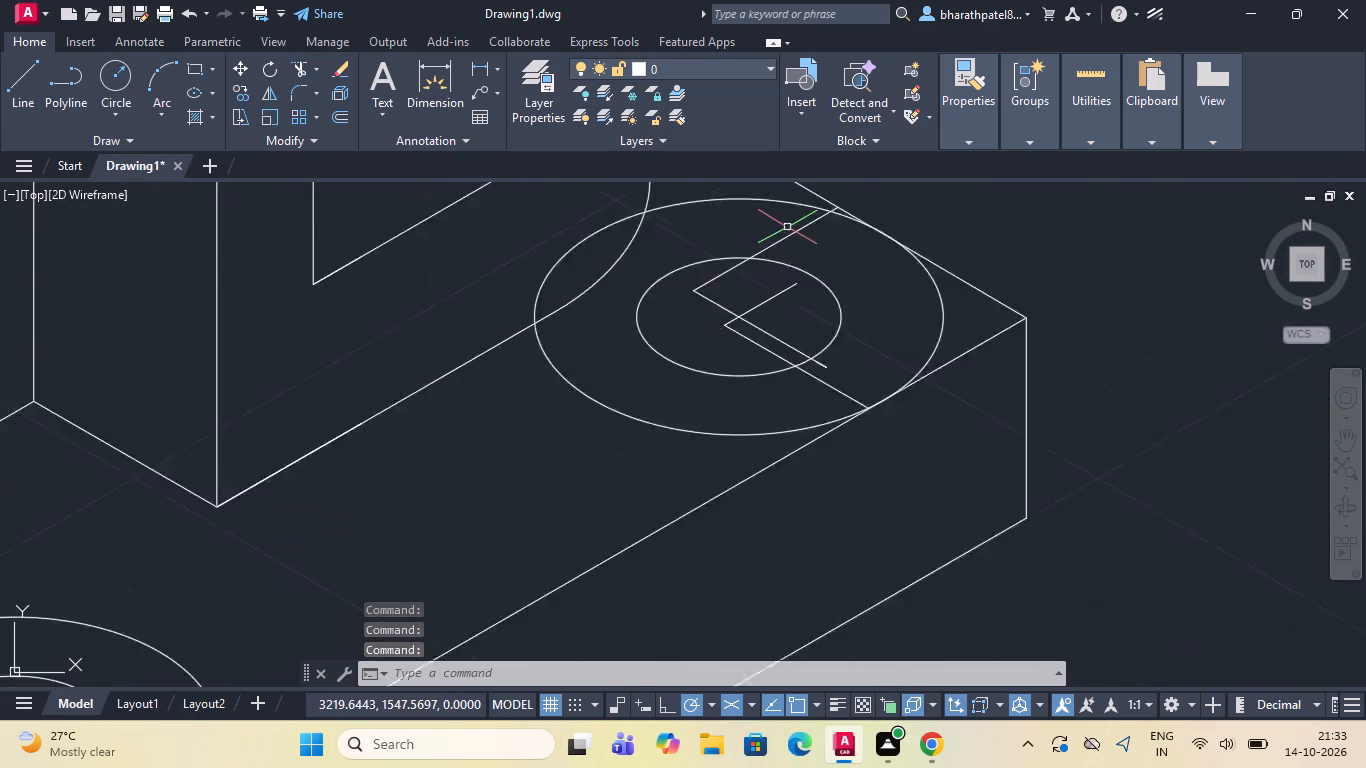
pyautogui.click(787, 238)
pyautogui.click(714, 361)
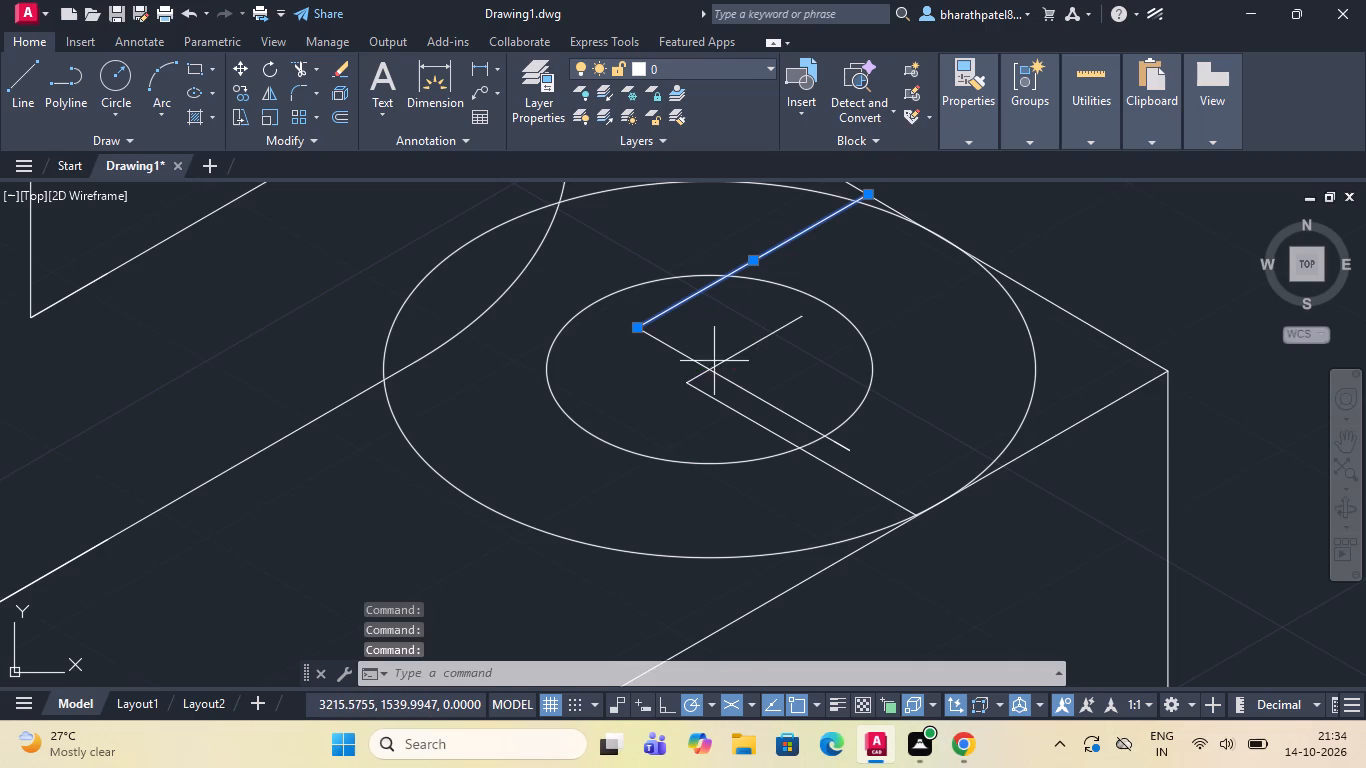
pyautogui.click(687, 360)
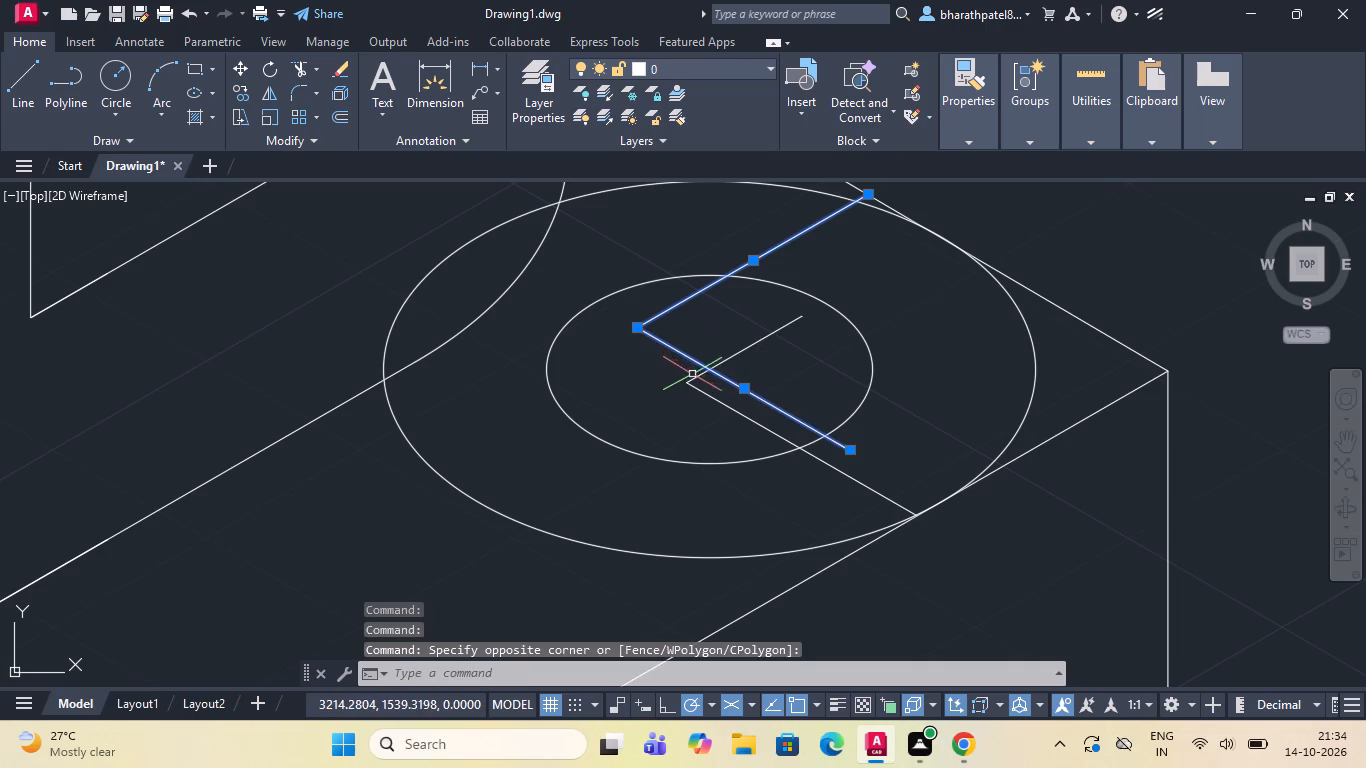
pyautogui.click(728, 356)
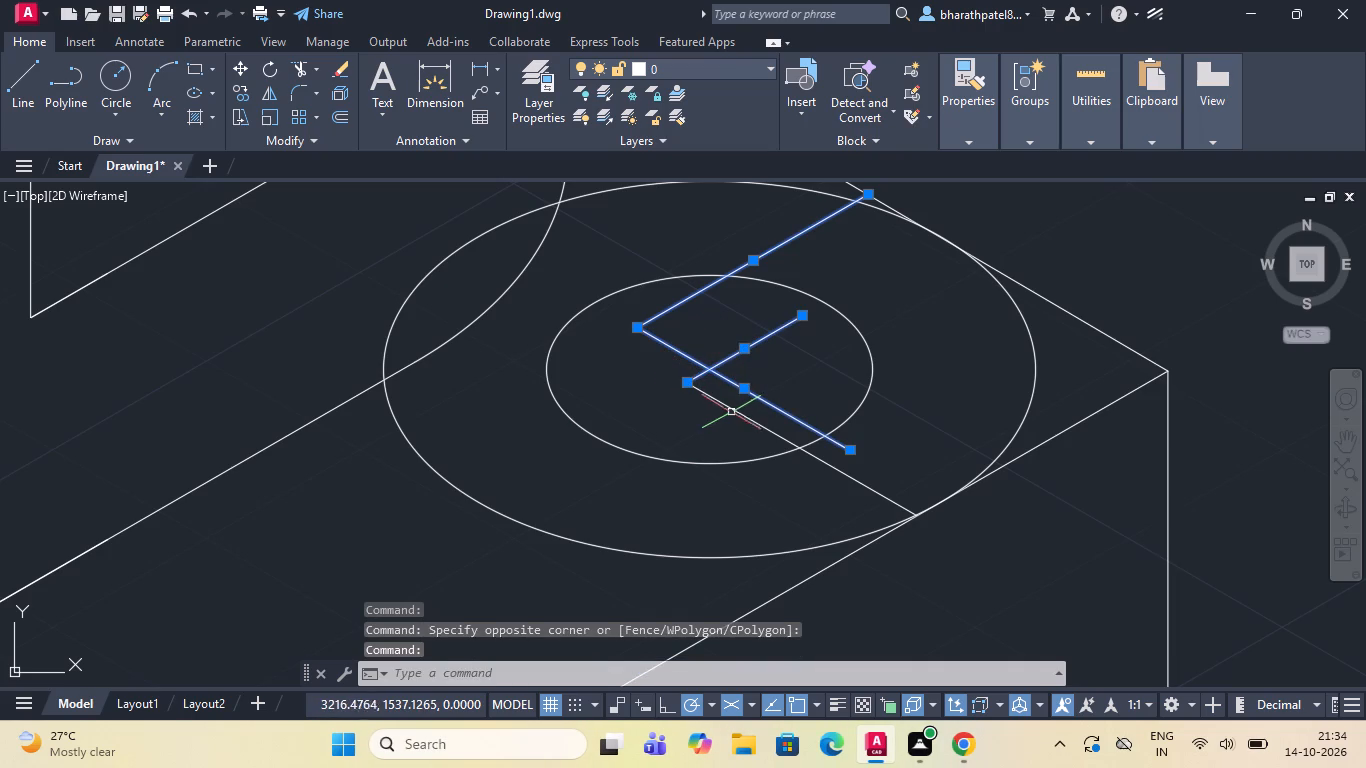
pyautogui.click(732, 410)
pyautogui.press('Delete')
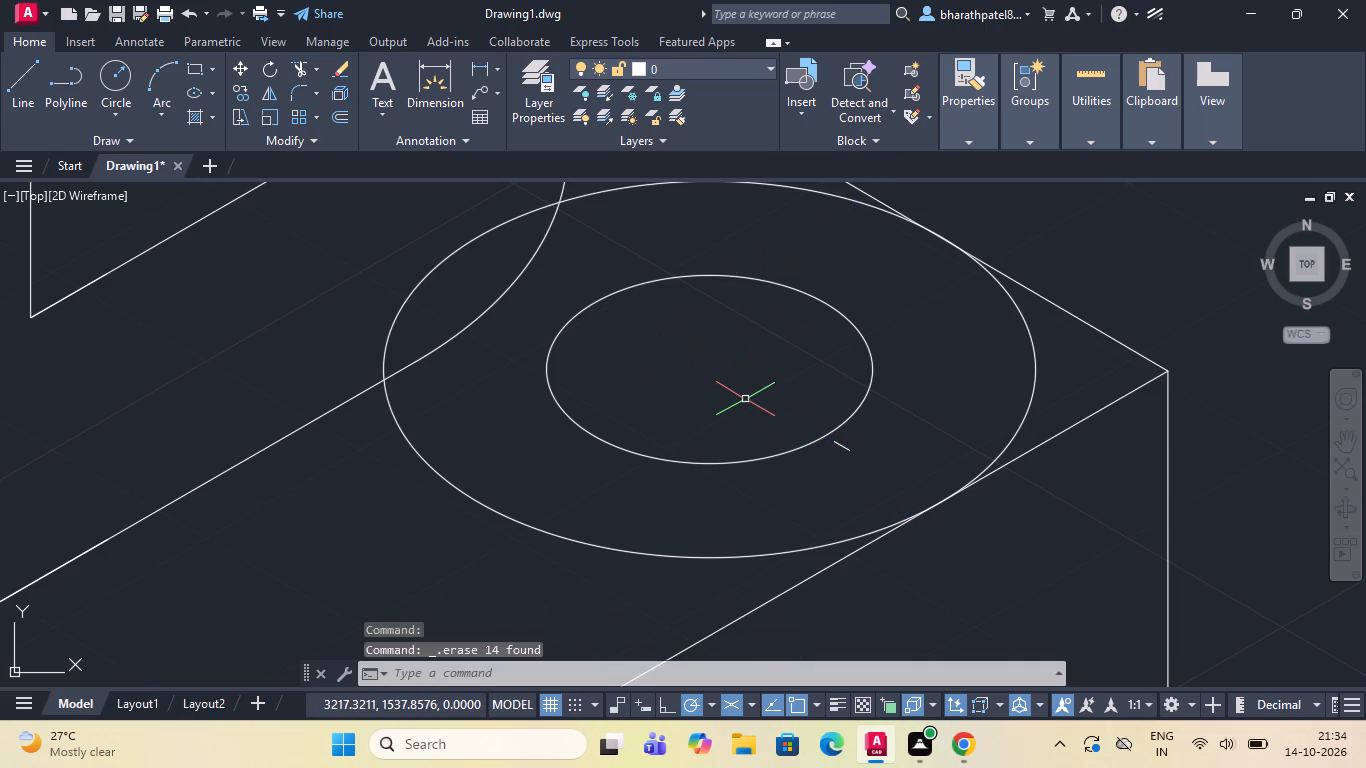
# Delete the leftover short line fragment beside the small circle at the base's right corner.
pyautogui.click(840, 447)
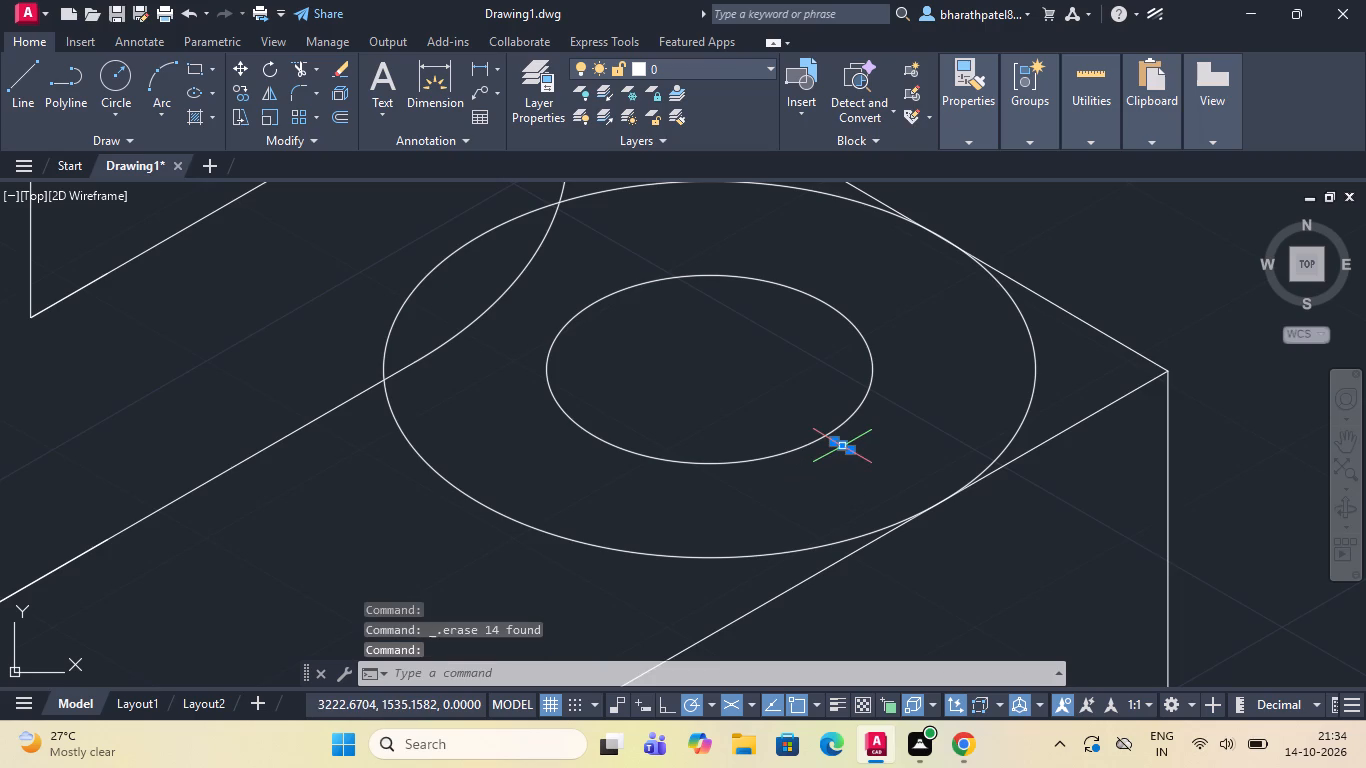
pyautogui.press('Delete')
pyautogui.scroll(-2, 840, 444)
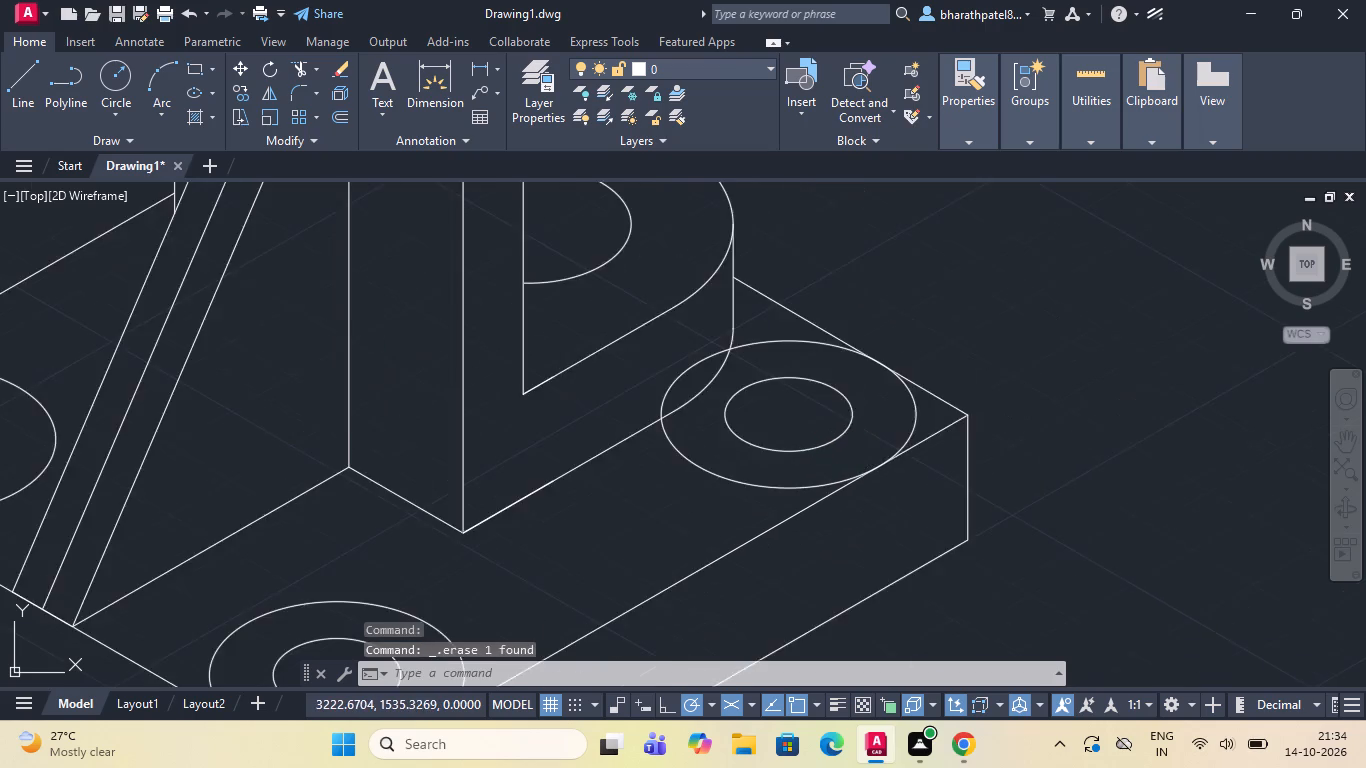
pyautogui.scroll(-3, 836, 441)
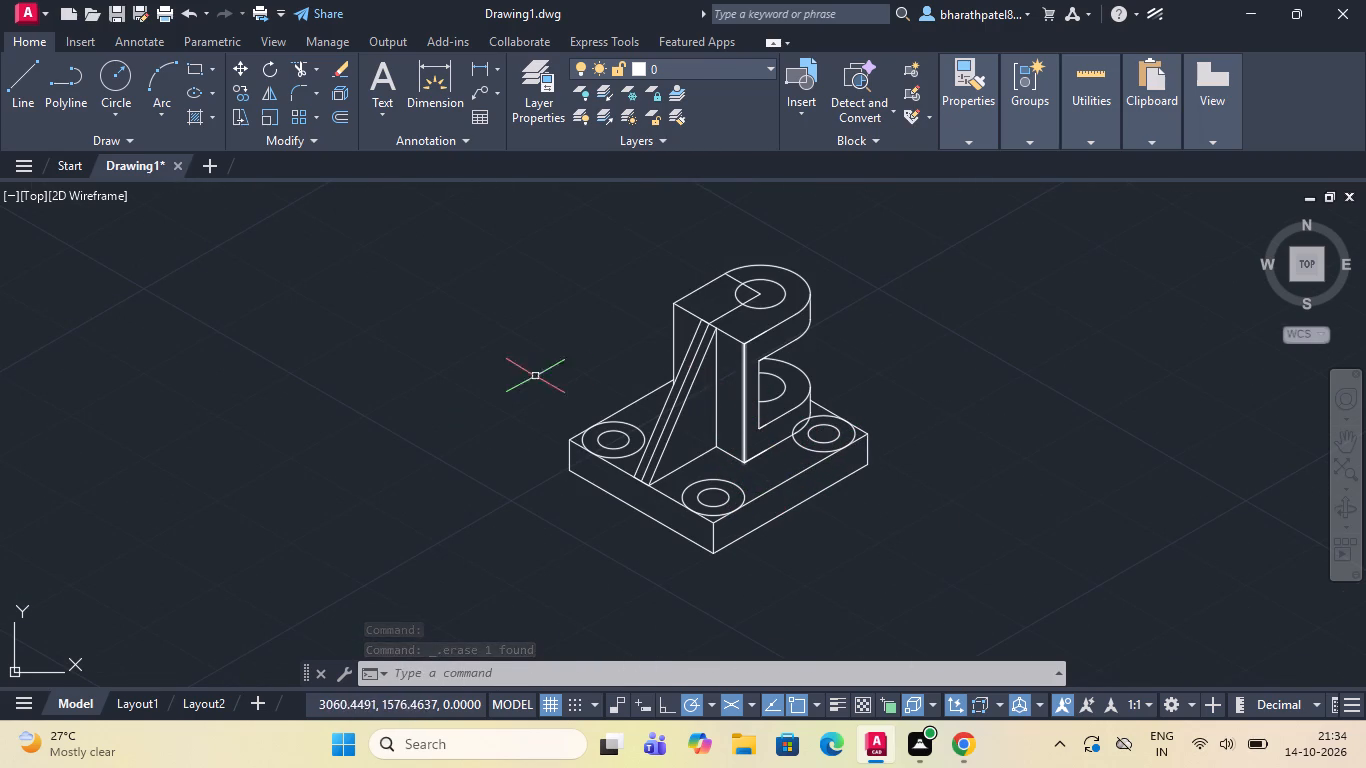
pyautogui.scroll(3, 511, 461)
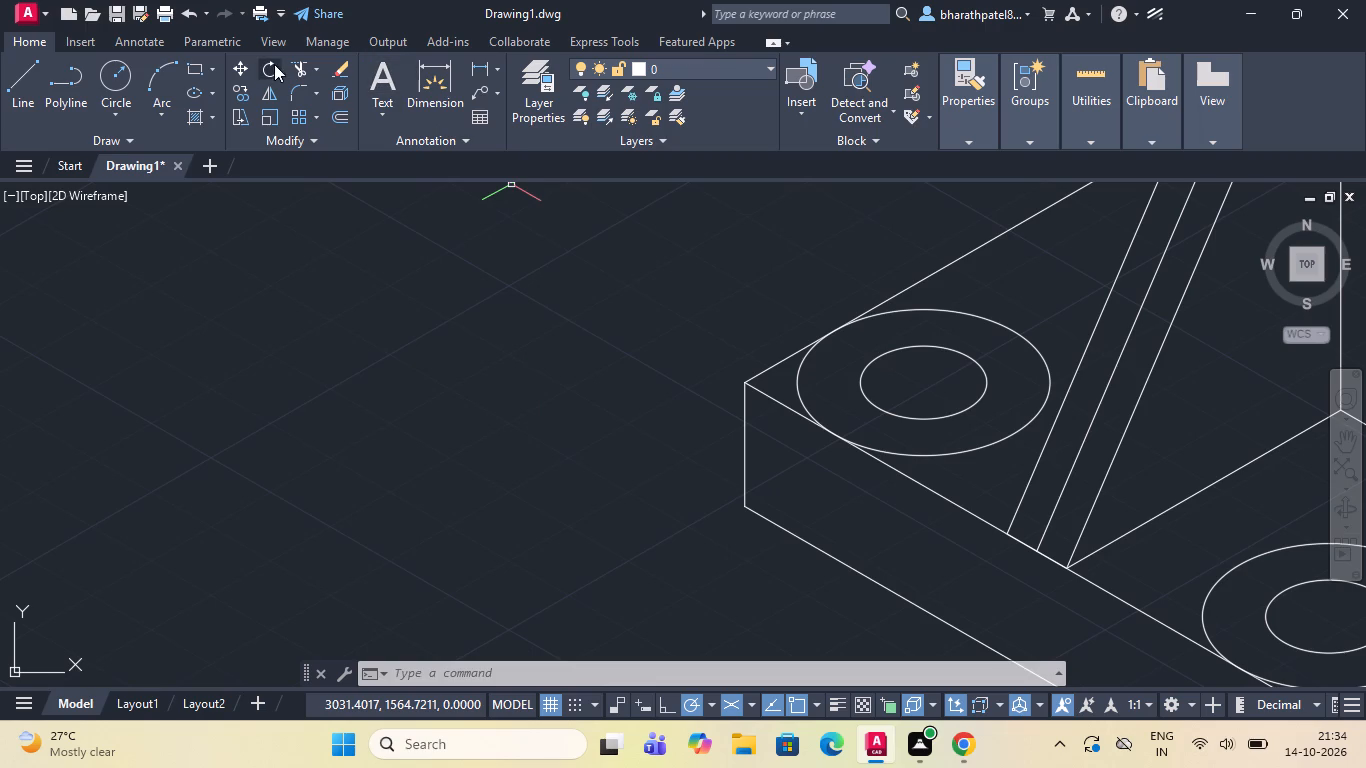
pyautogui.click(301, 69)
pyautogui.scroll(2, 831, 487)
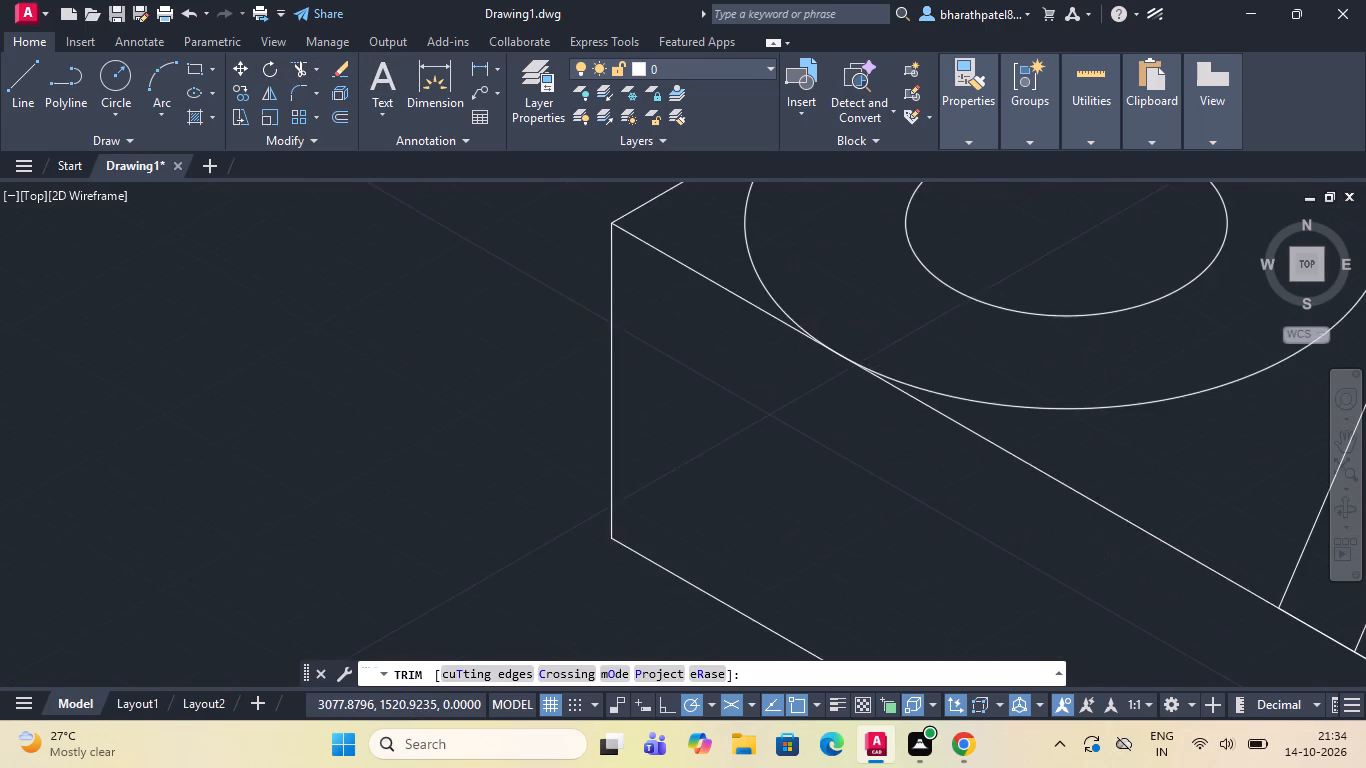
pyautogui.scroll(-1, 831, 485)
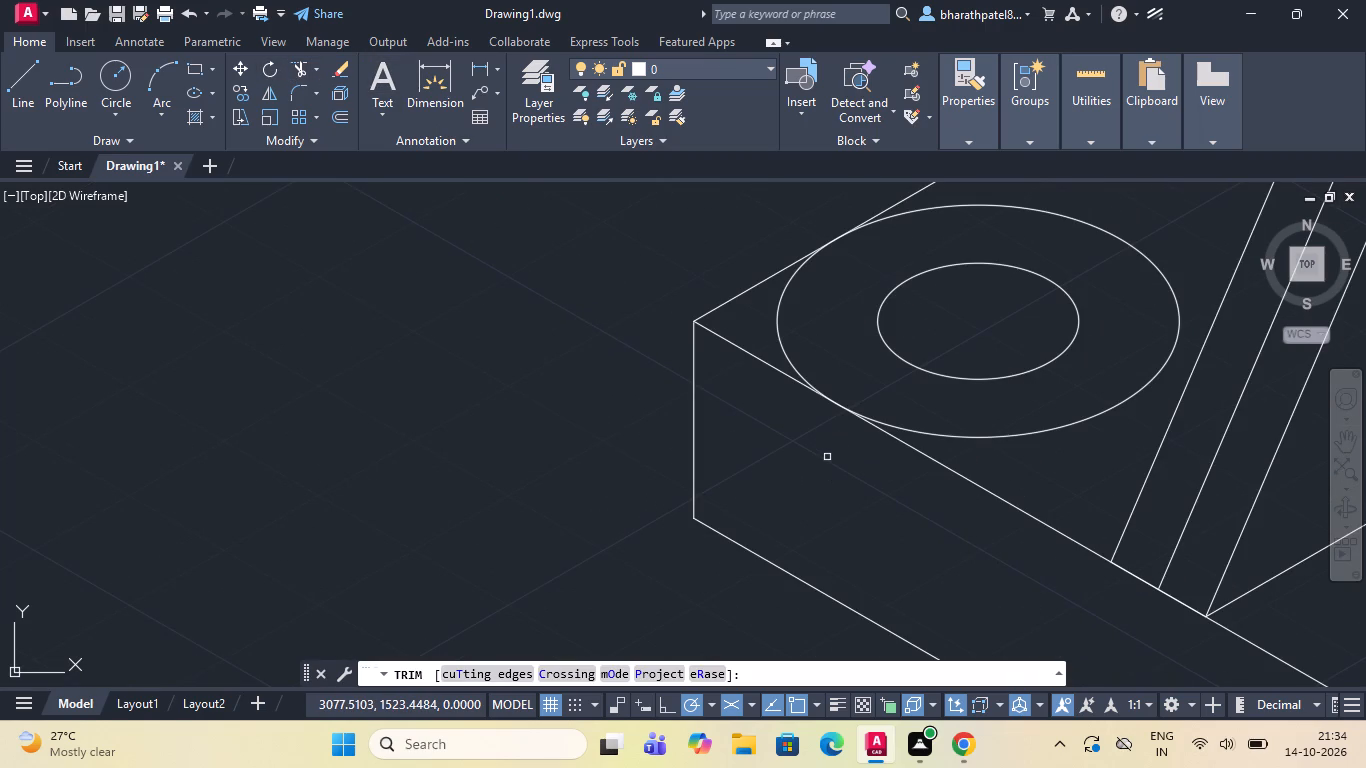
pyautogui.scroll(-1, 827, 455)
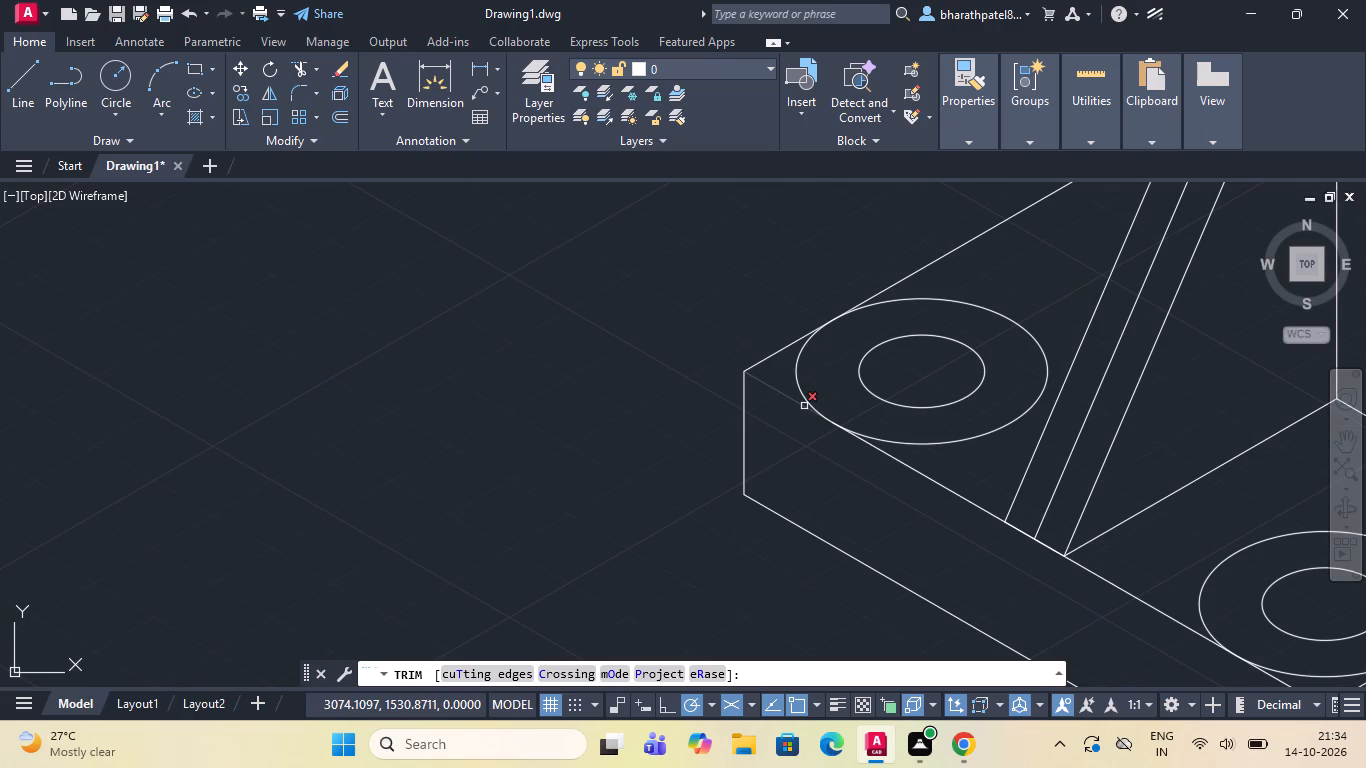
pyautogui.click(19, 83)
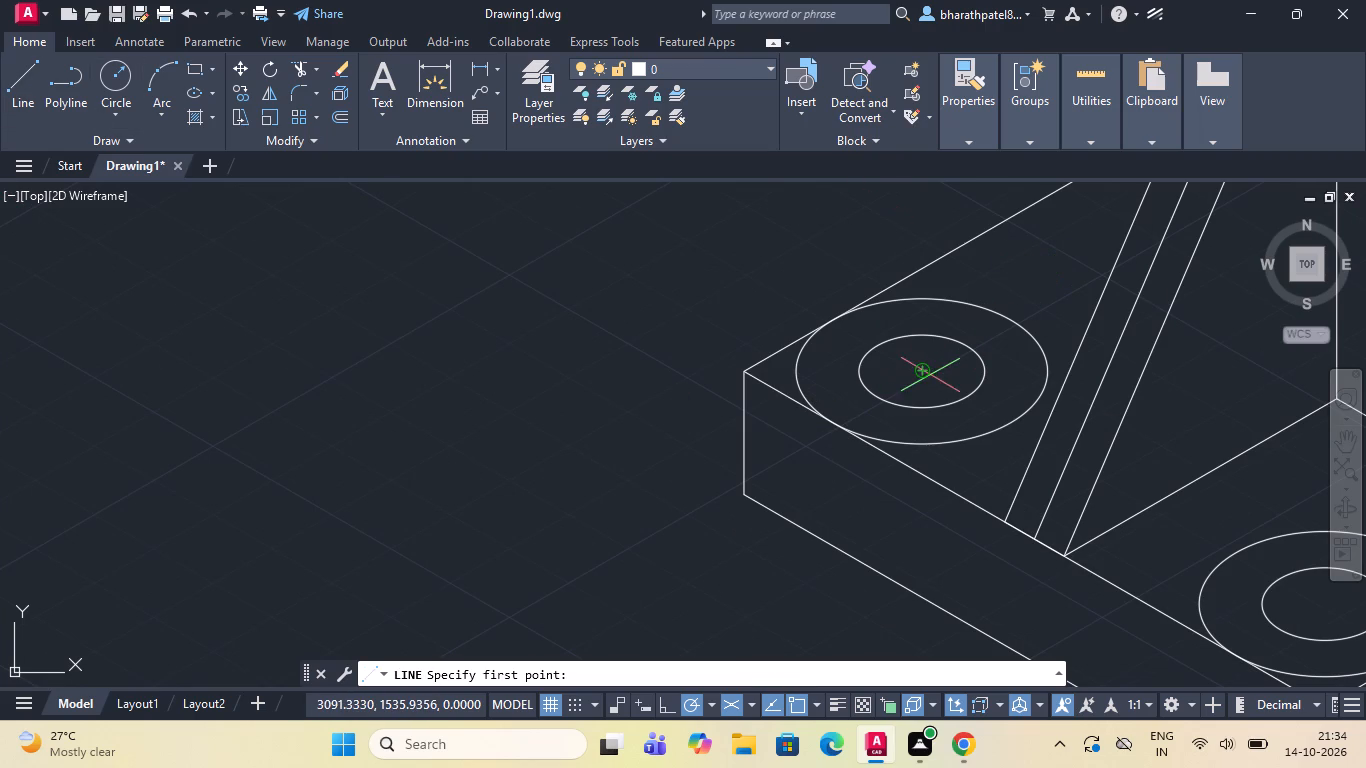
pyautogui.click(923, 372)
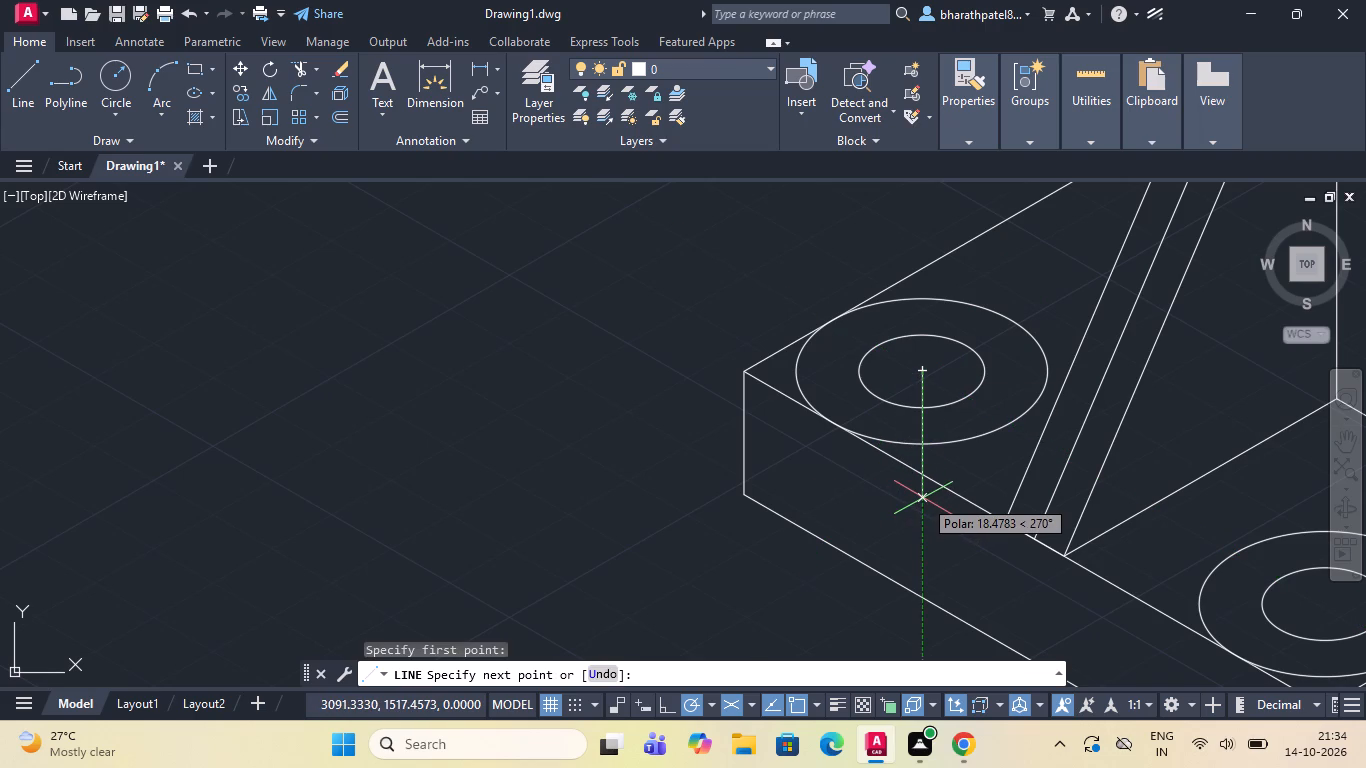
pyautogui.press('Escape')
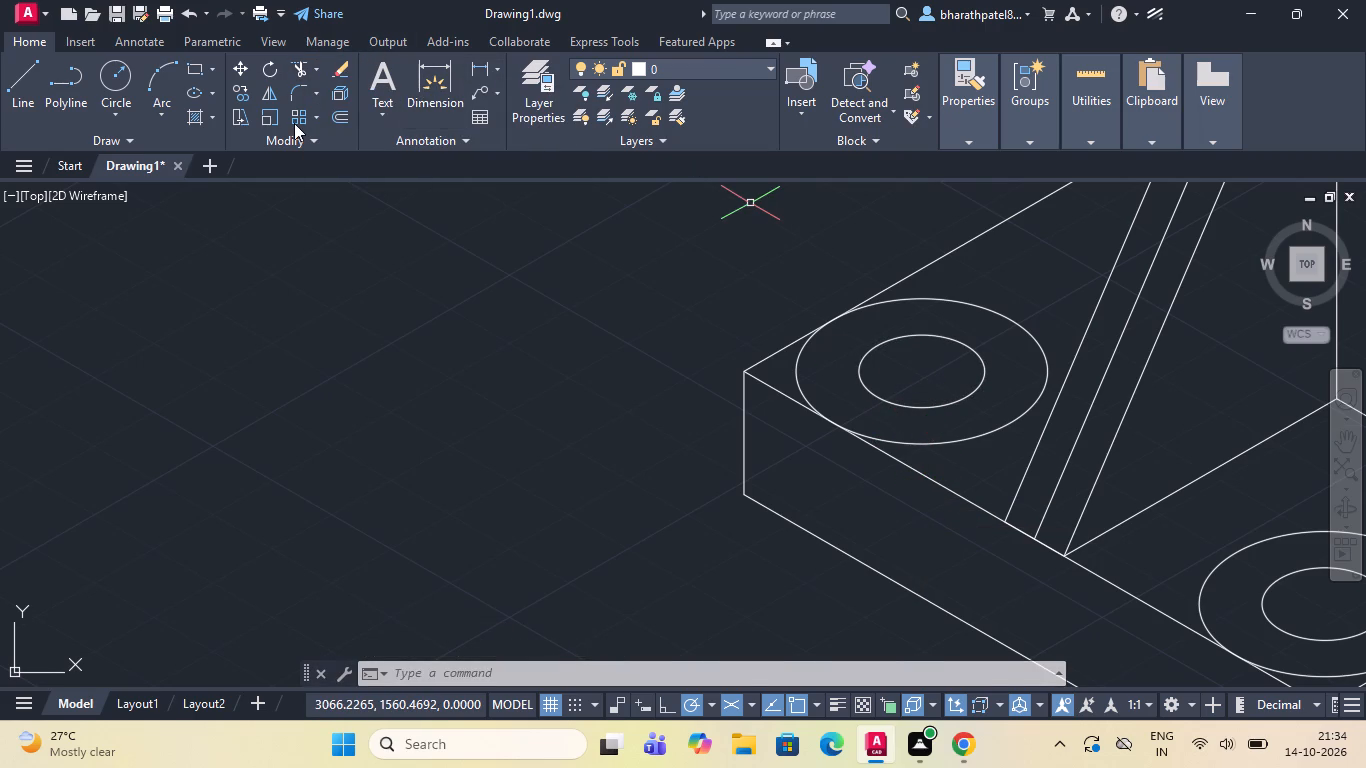
# Fillet the base's lower front-left edge with the upper rear-left edge at the left corner, using radius 15.
pyautogui.click(306, 84)
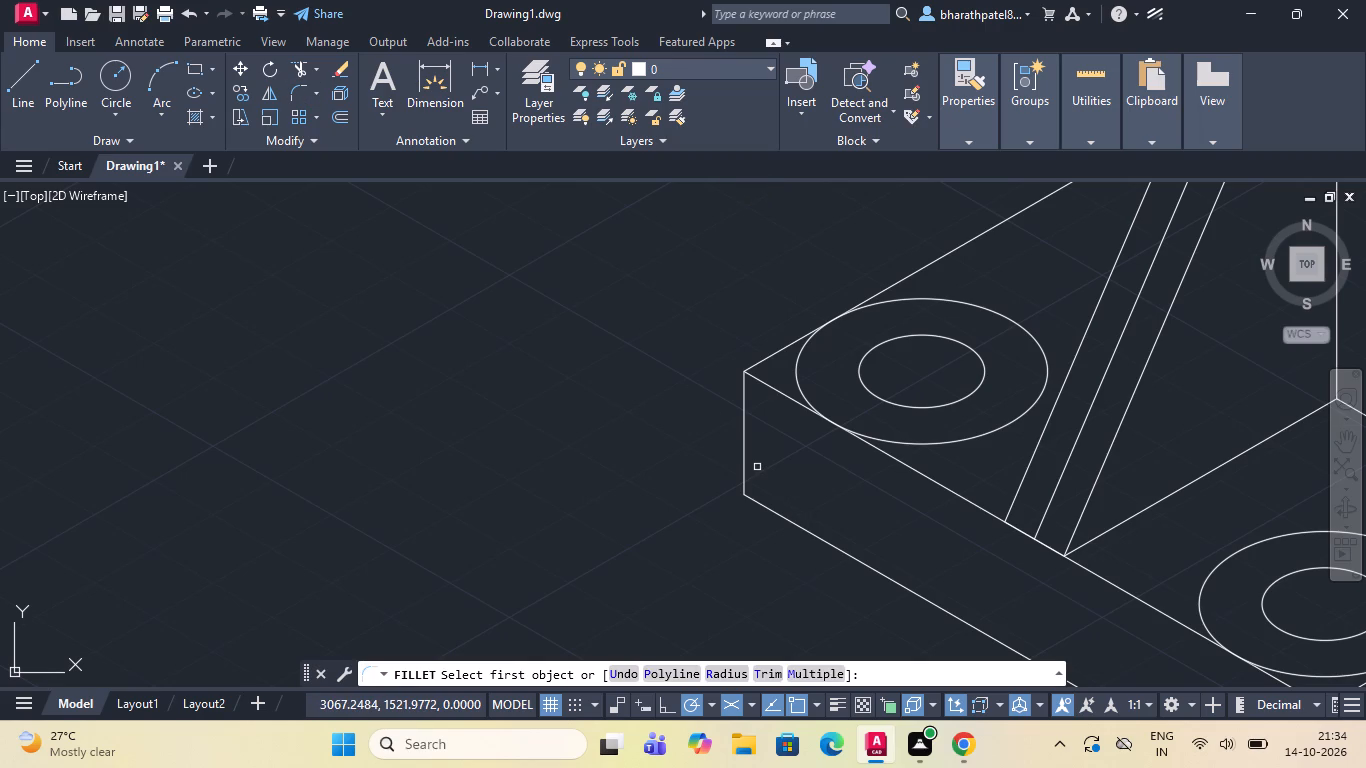
pyautogui.click(858, 560)
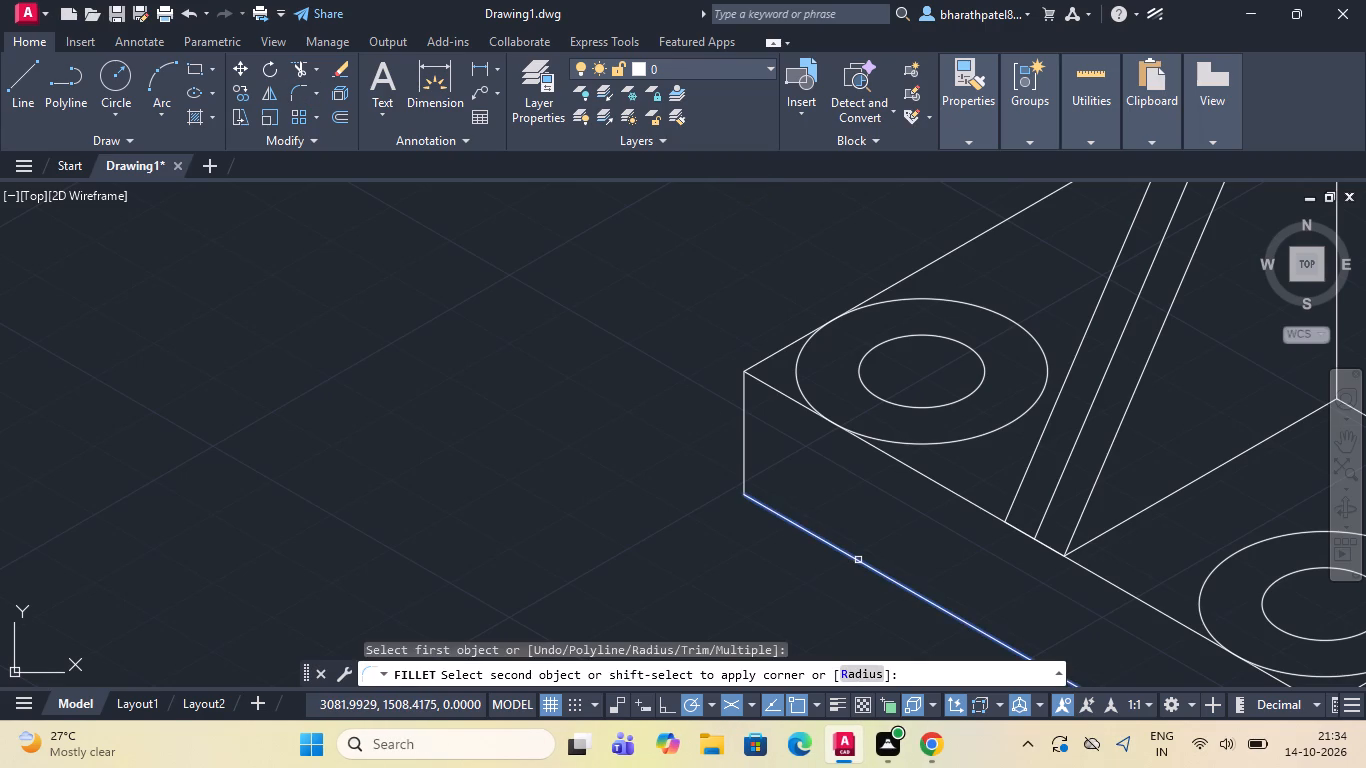
pyautogui.click(860, 669)
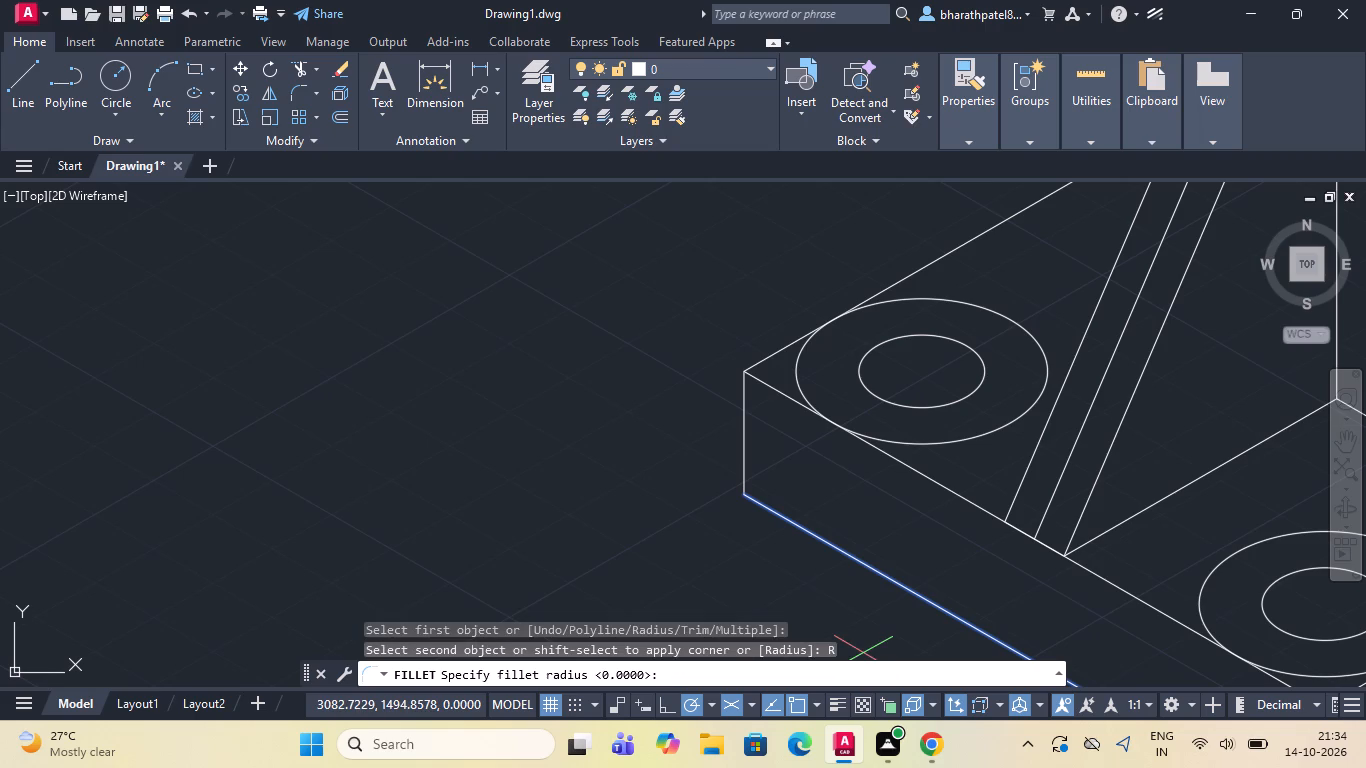
pyautogui.write('15')
pyautogui.press('Return')
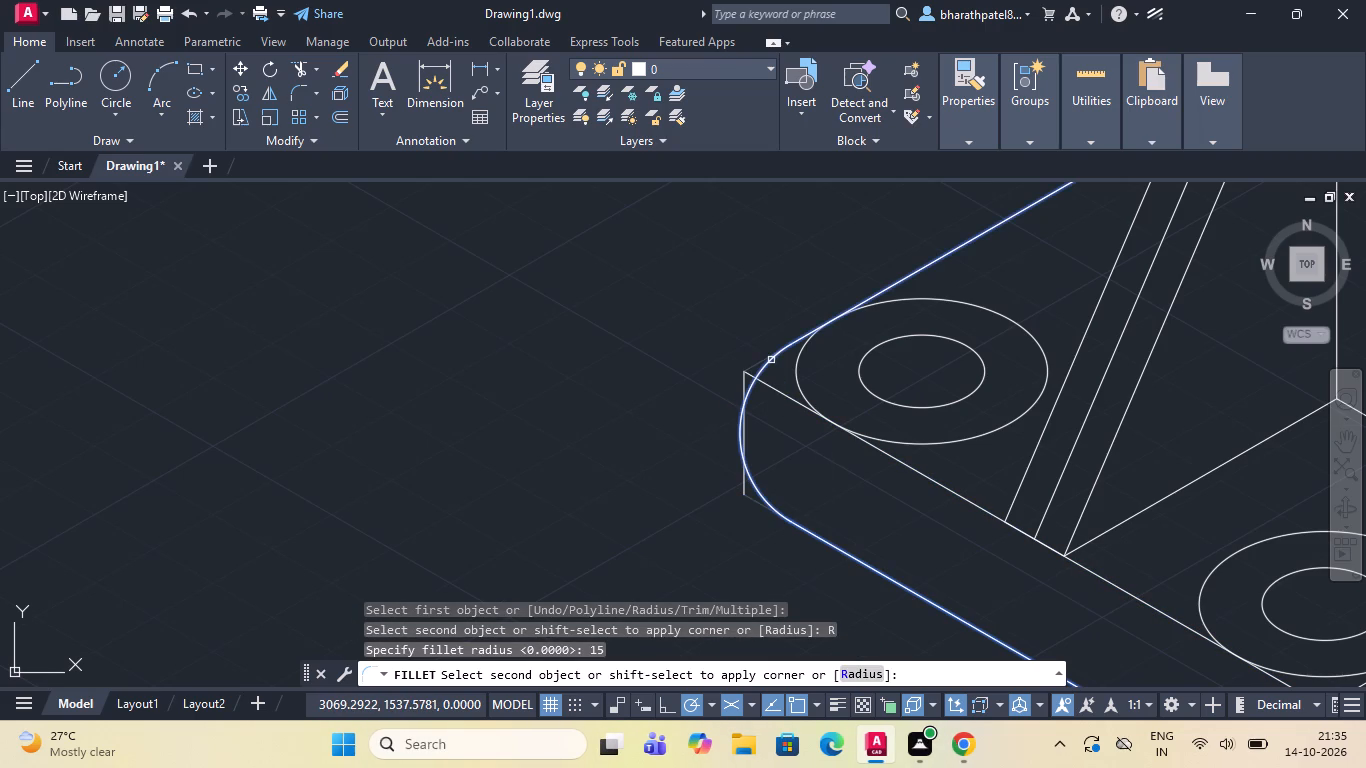
pyautogui.click(771, 358)
# Fillet the two bottom edges of the base at its front corner with radius 15.
pyautogui.scroll(-3, 767, 361)
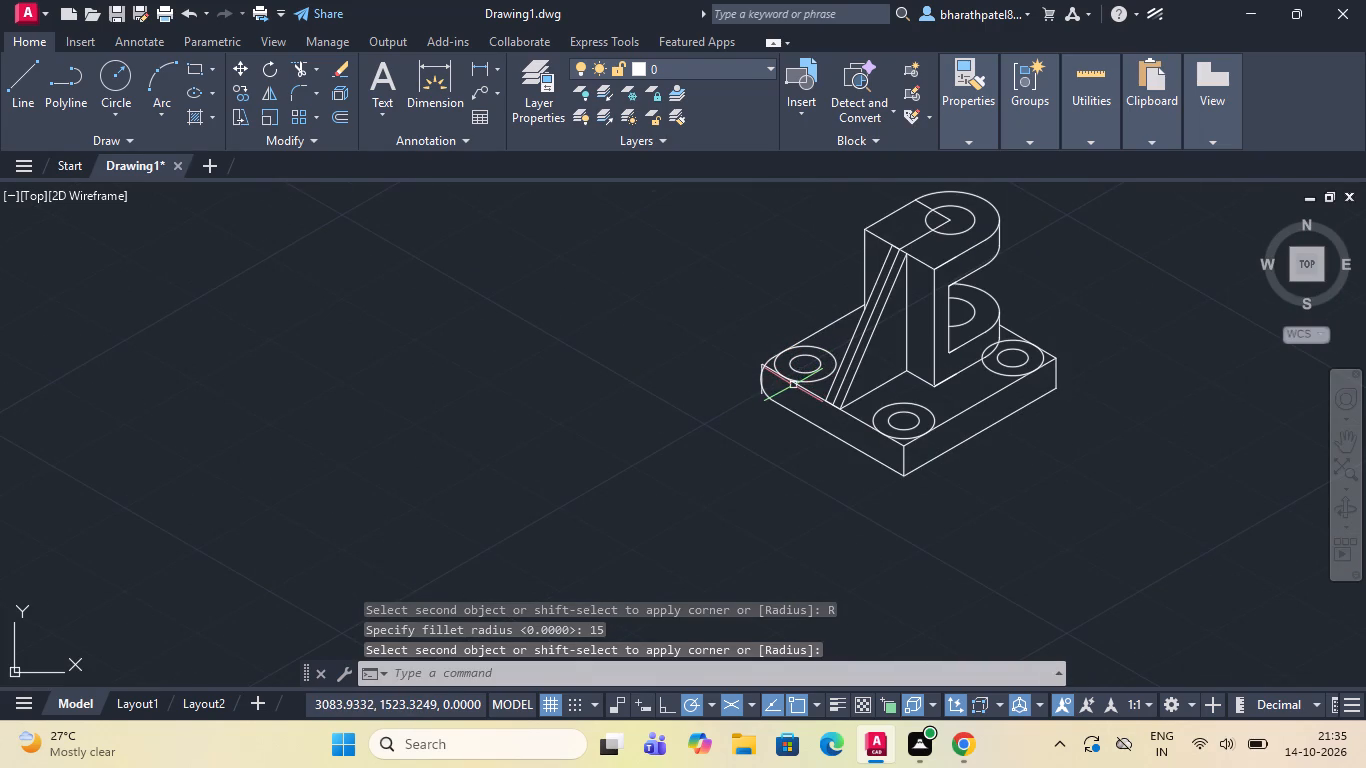
pyautogui.press('space')
pyautogui.scroll(2, 834, 435)
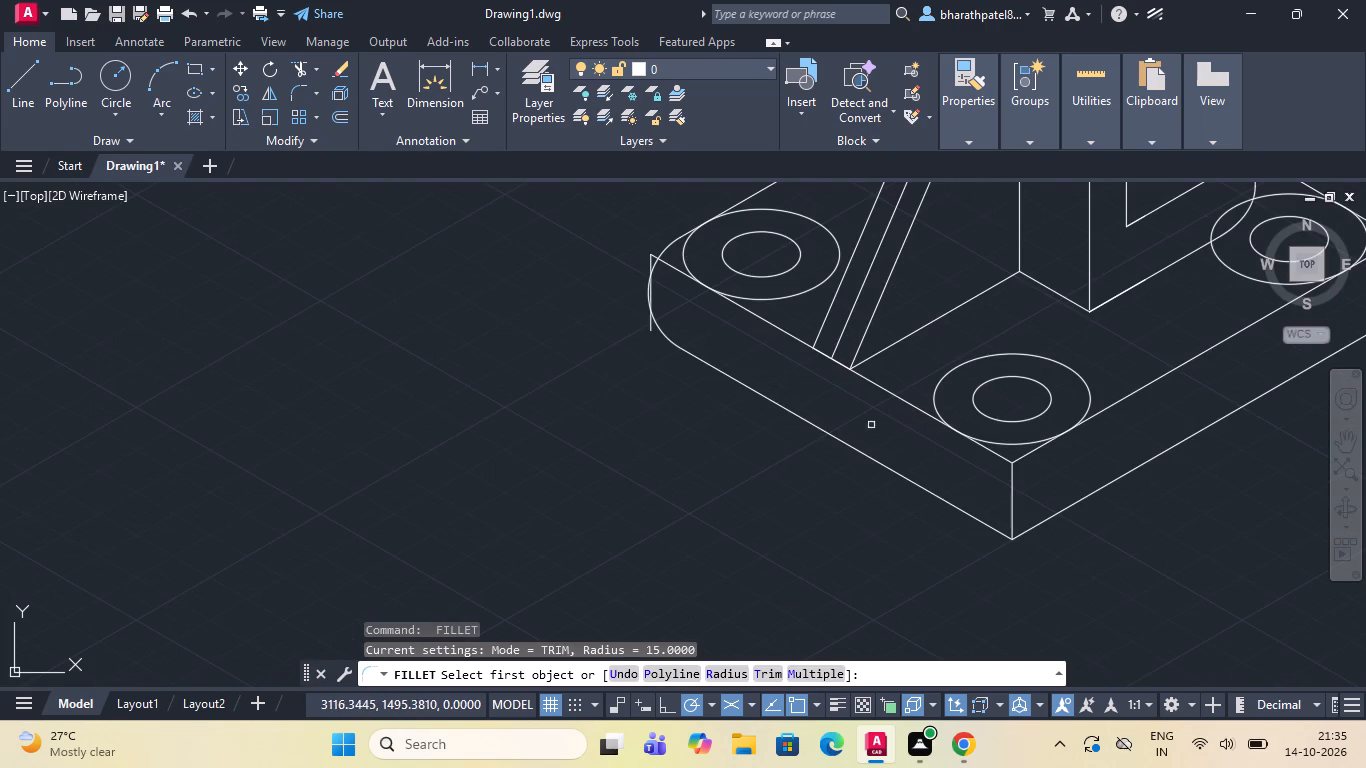
pyautogui.scroll(-2, 948, 486)
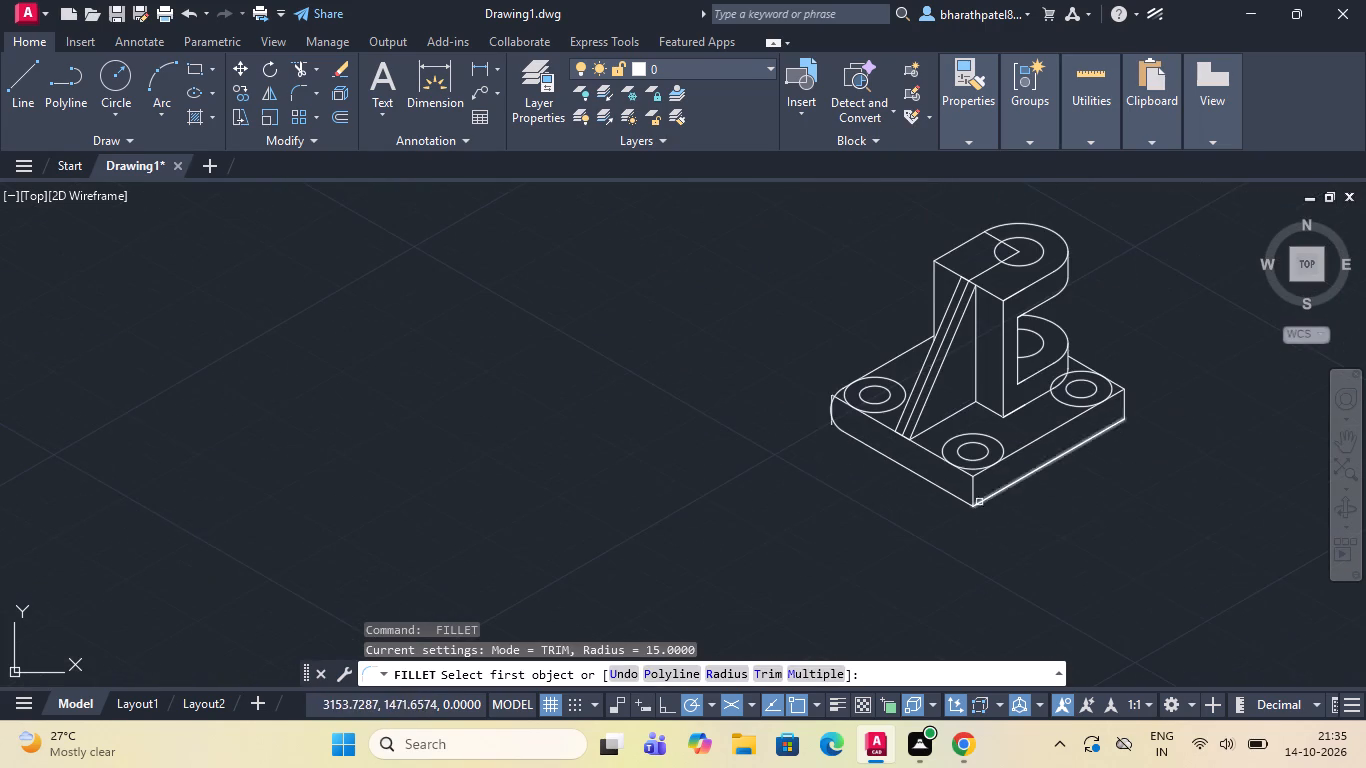
pyautogui.scroll(2, 996, 504)
pyautogui.click(907, 497)
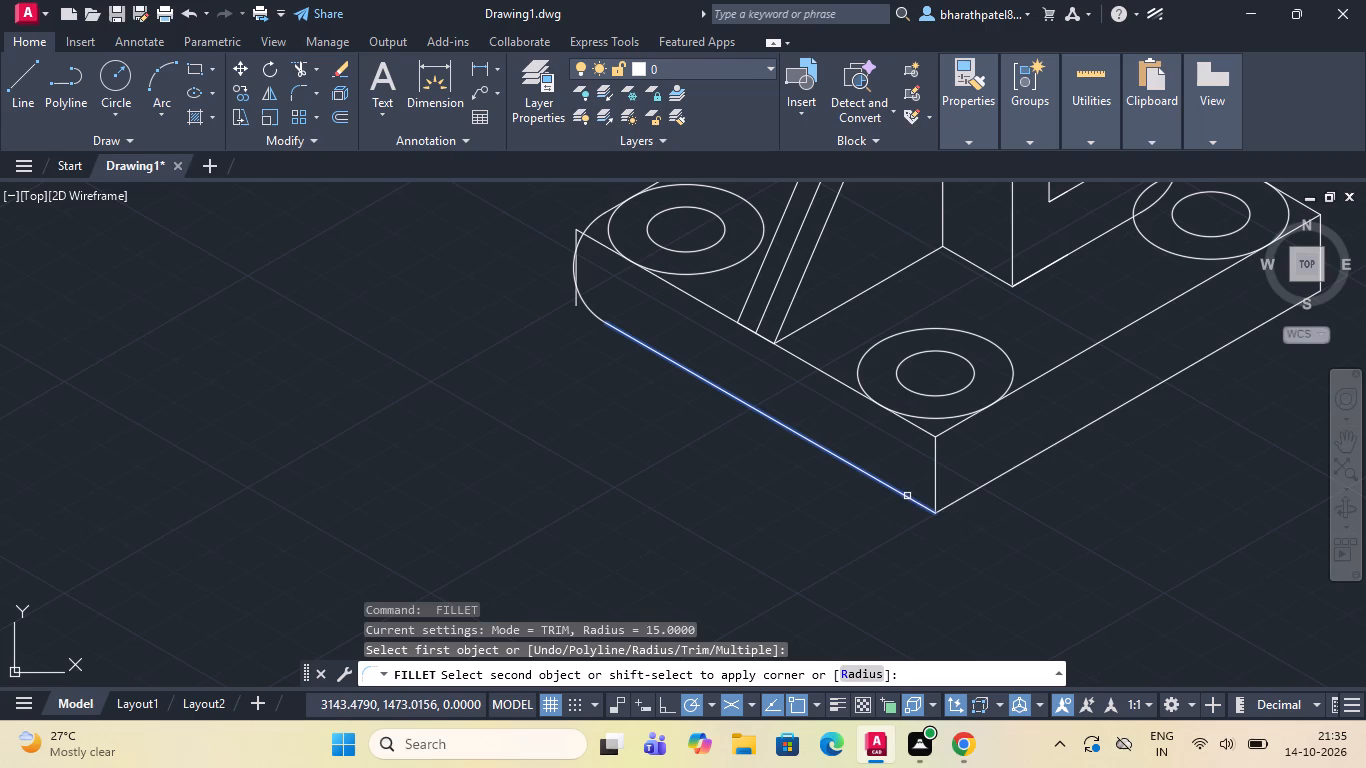
pyautogui.click(986, 484)
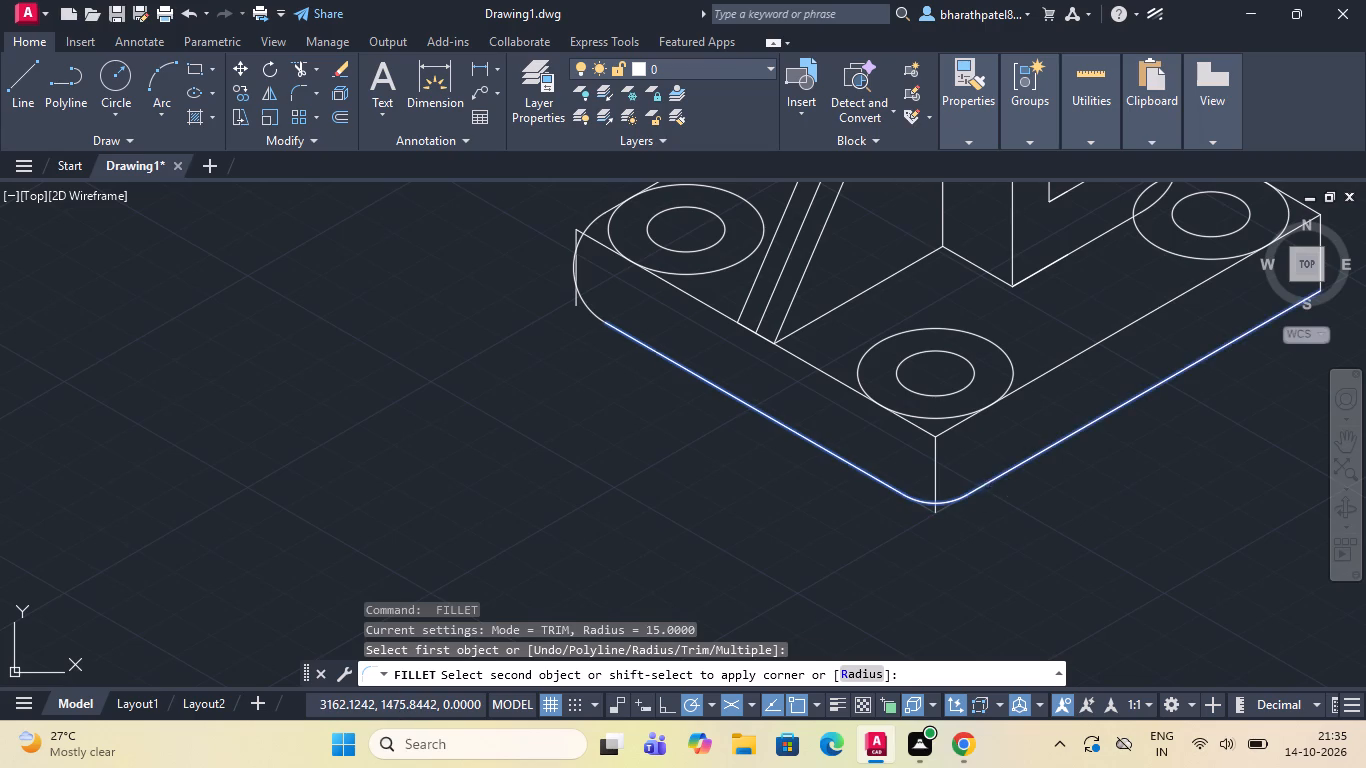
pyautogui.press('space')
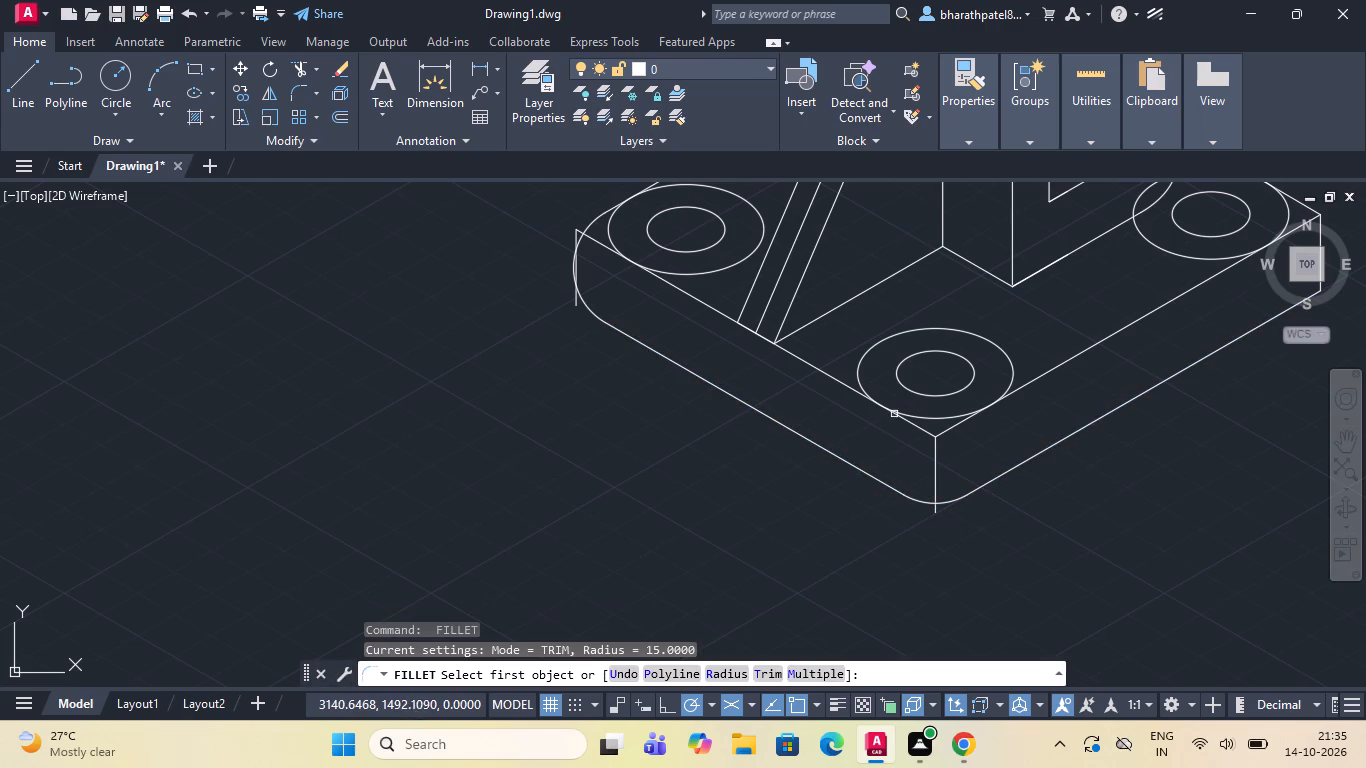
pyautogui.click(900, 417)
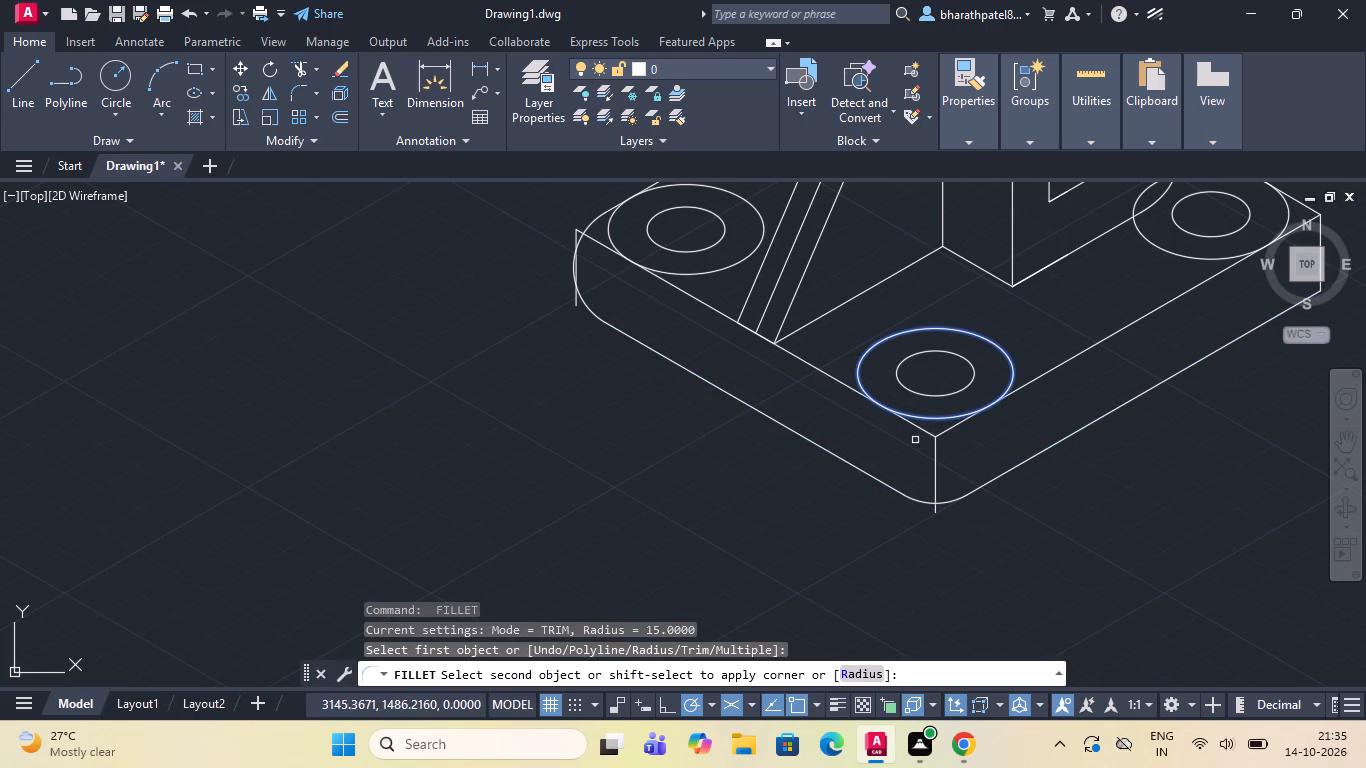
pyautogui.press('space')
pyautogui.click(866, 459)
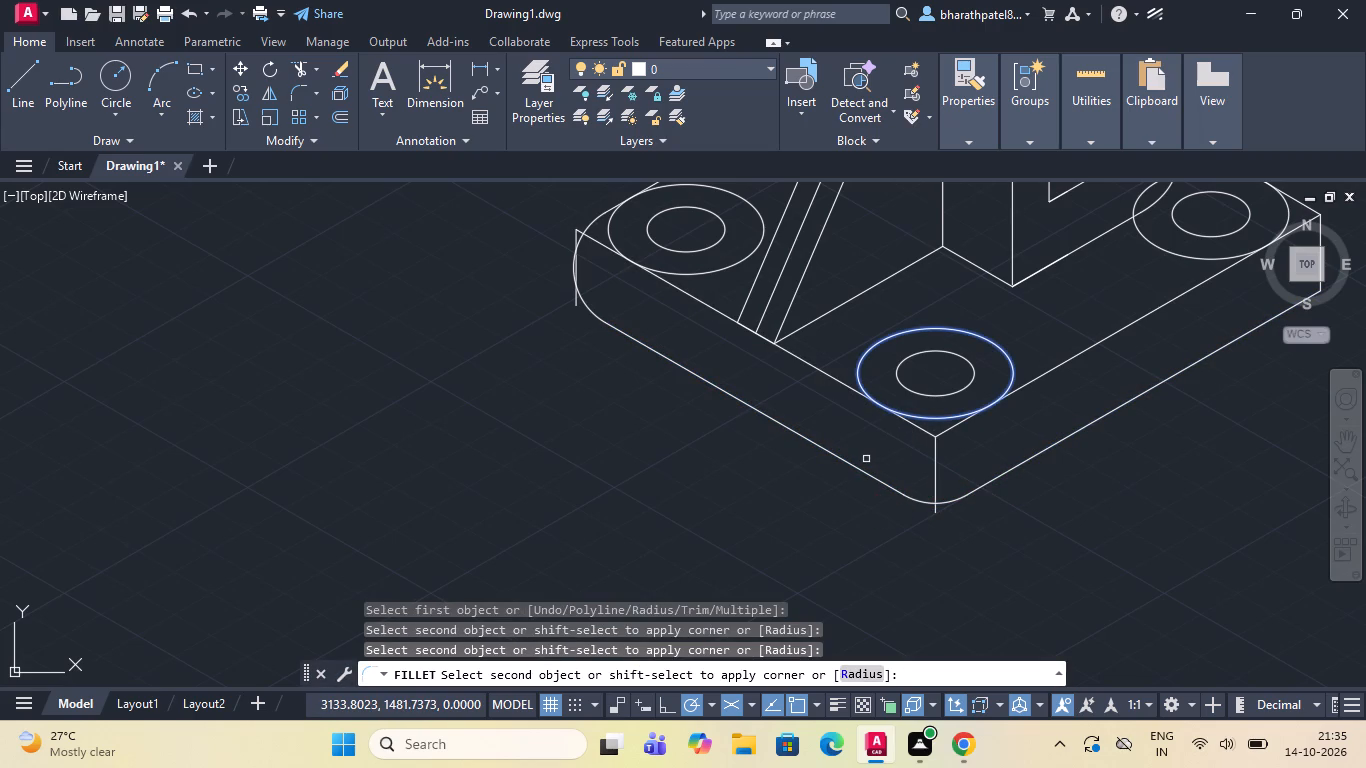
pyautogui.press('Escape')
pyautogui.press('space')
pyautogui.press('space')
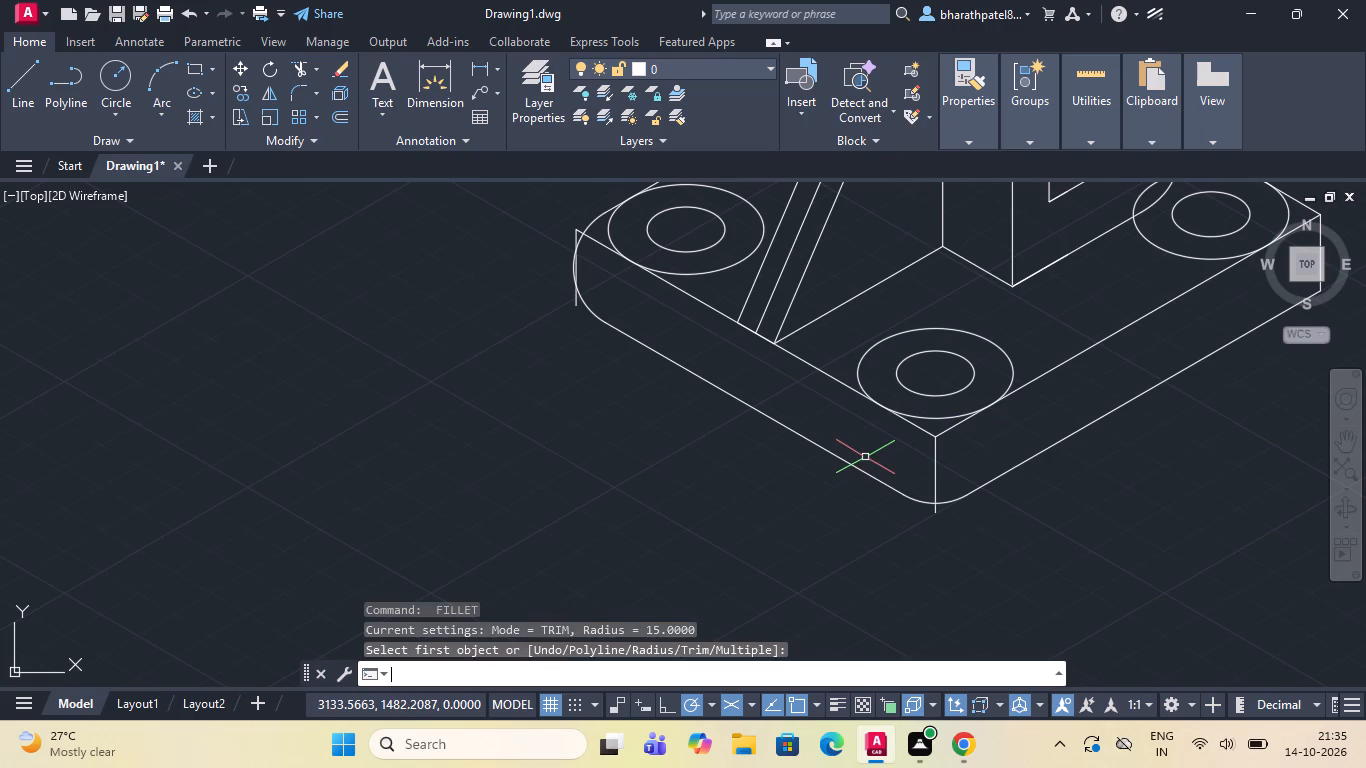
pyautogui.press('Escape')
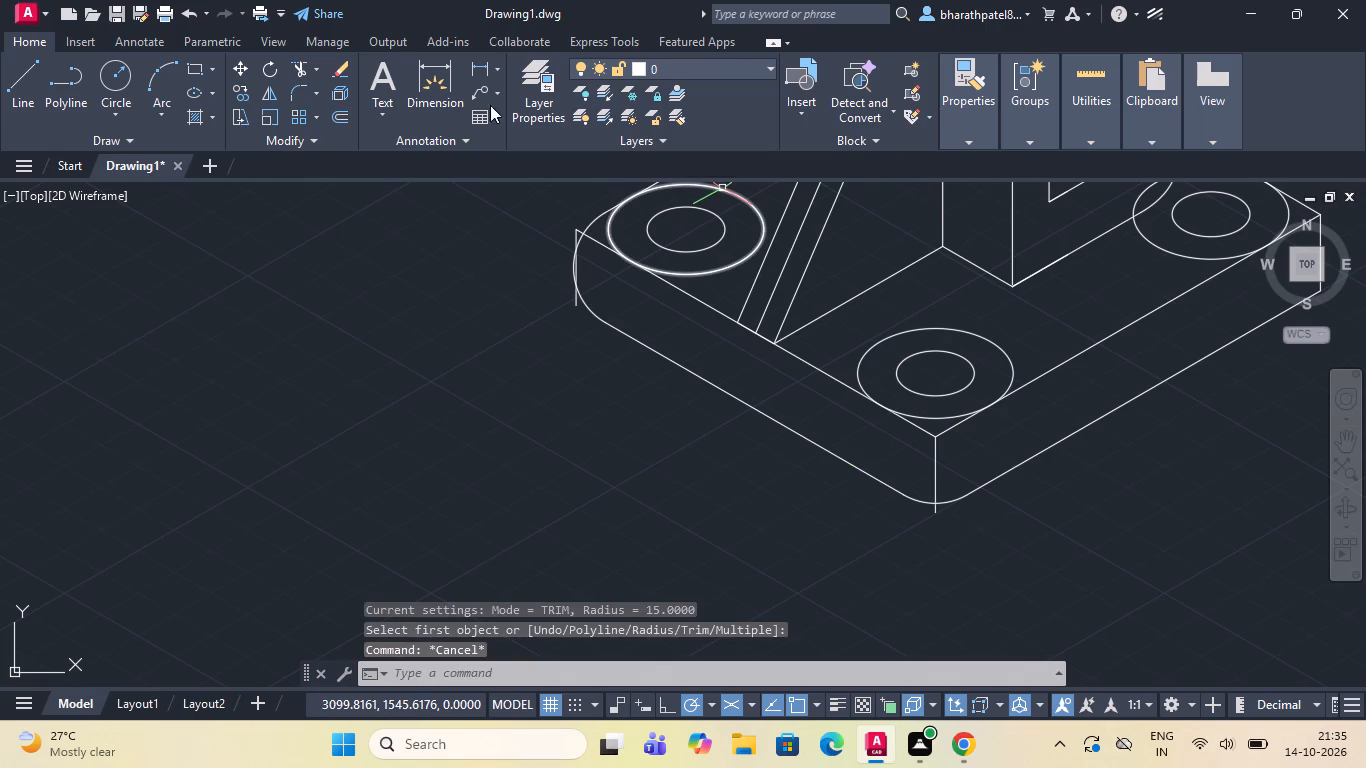
# Fillet the two top edges of the base at its front corner with radius 15.
pyautogui.click(292, 89)
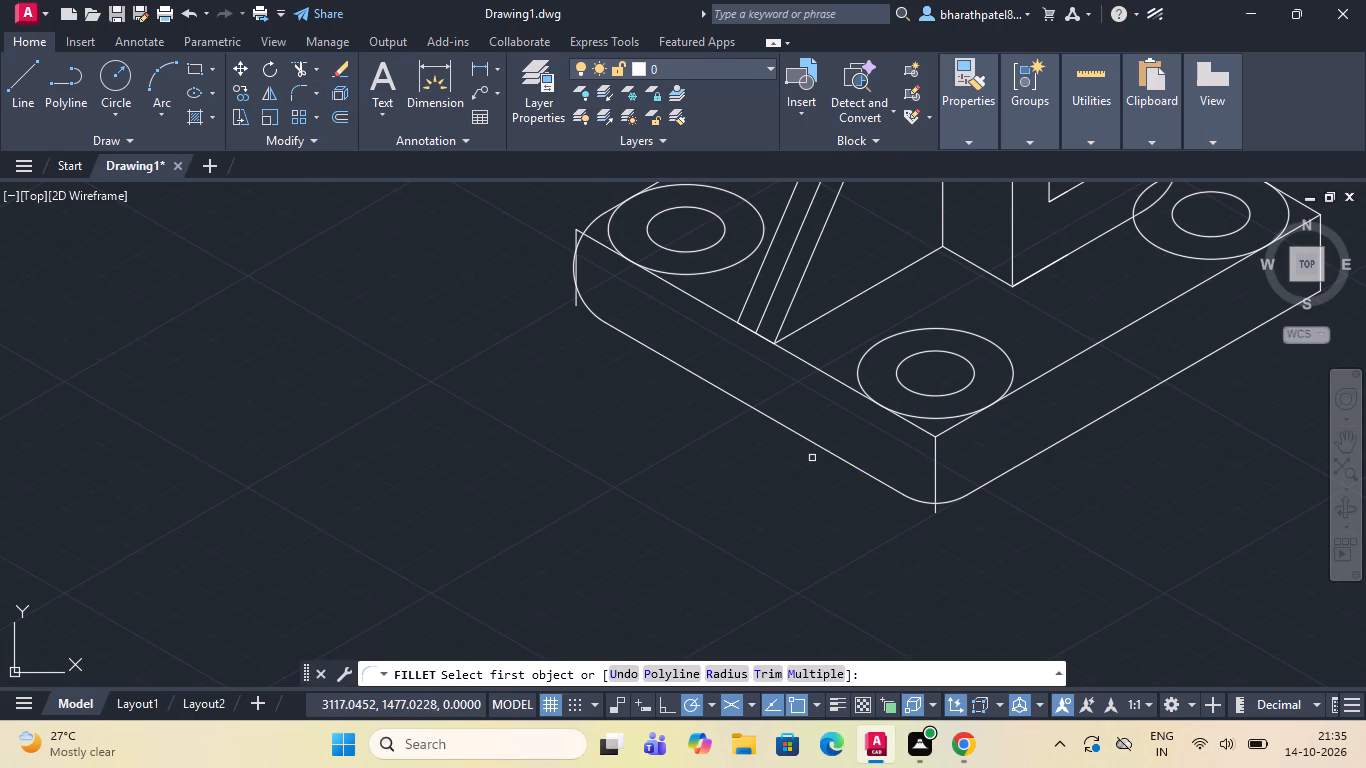
pyautogui.click(924, 431)
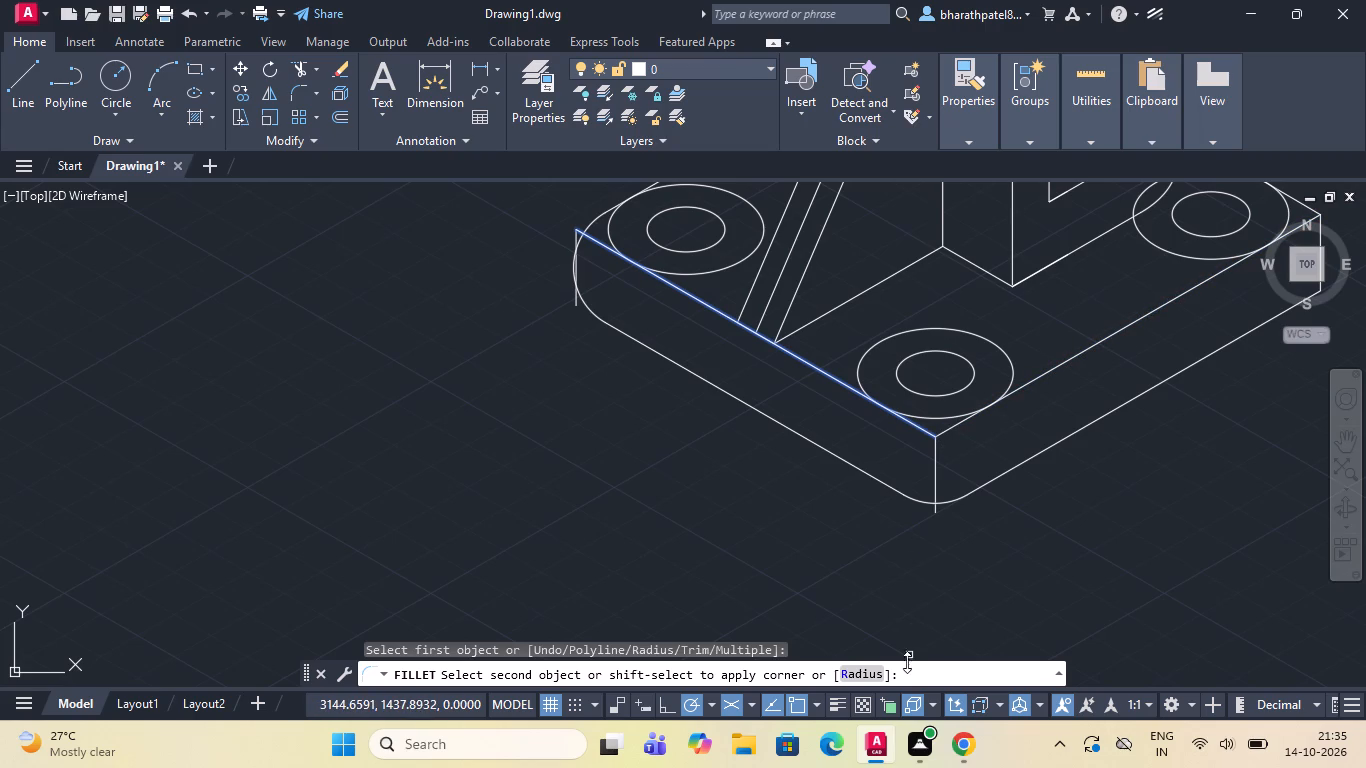
pyautogui.click(871, 670)
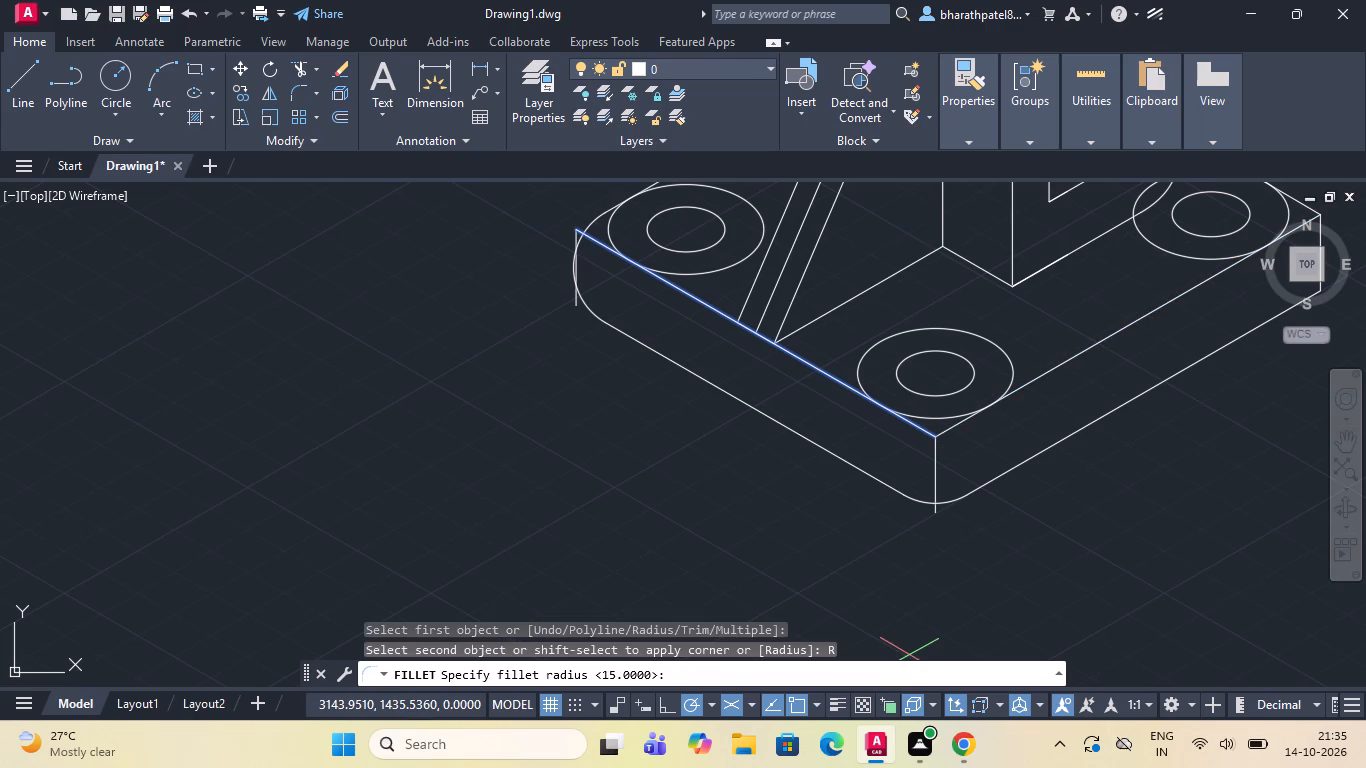
pyautogui.write('15')
pyautogui.press('Return')
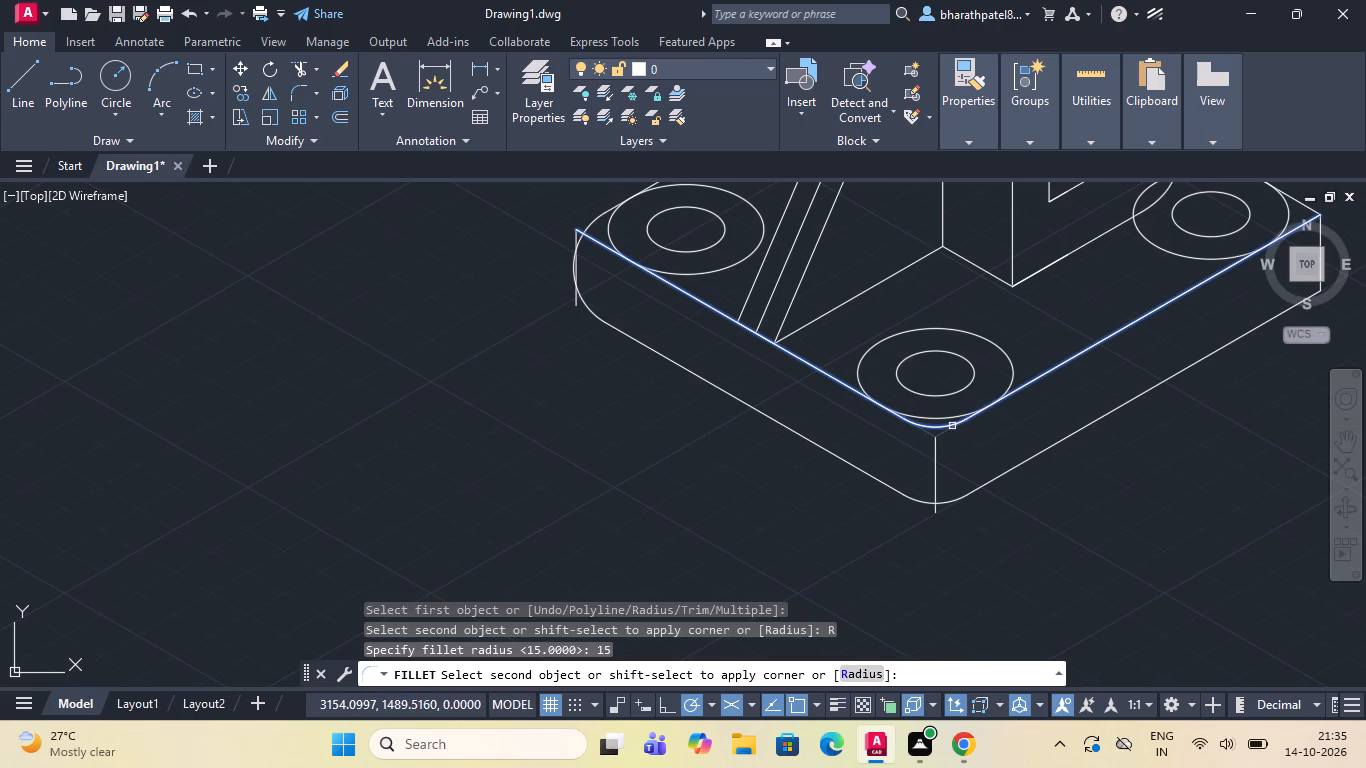
pyautogui.scroll(1, 952, 425)
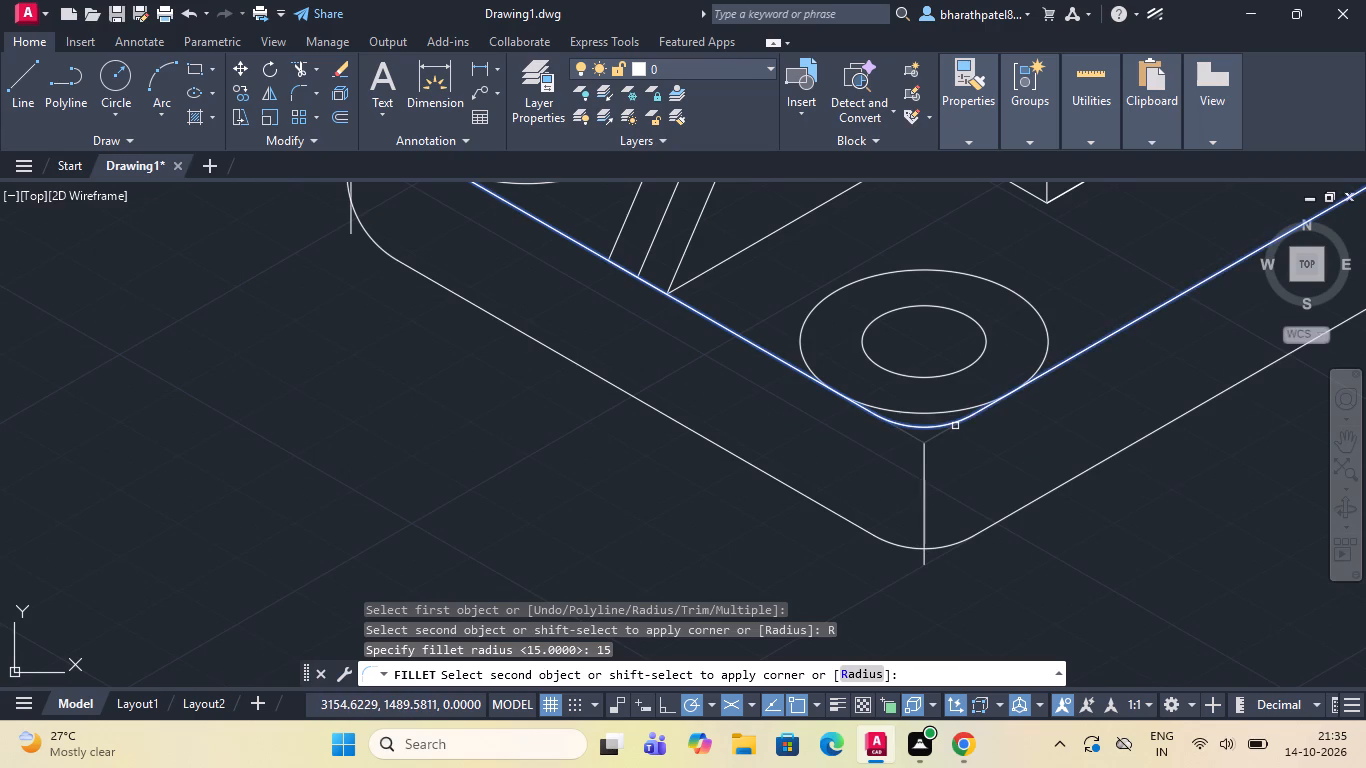
pyautogui.click(956, 425)
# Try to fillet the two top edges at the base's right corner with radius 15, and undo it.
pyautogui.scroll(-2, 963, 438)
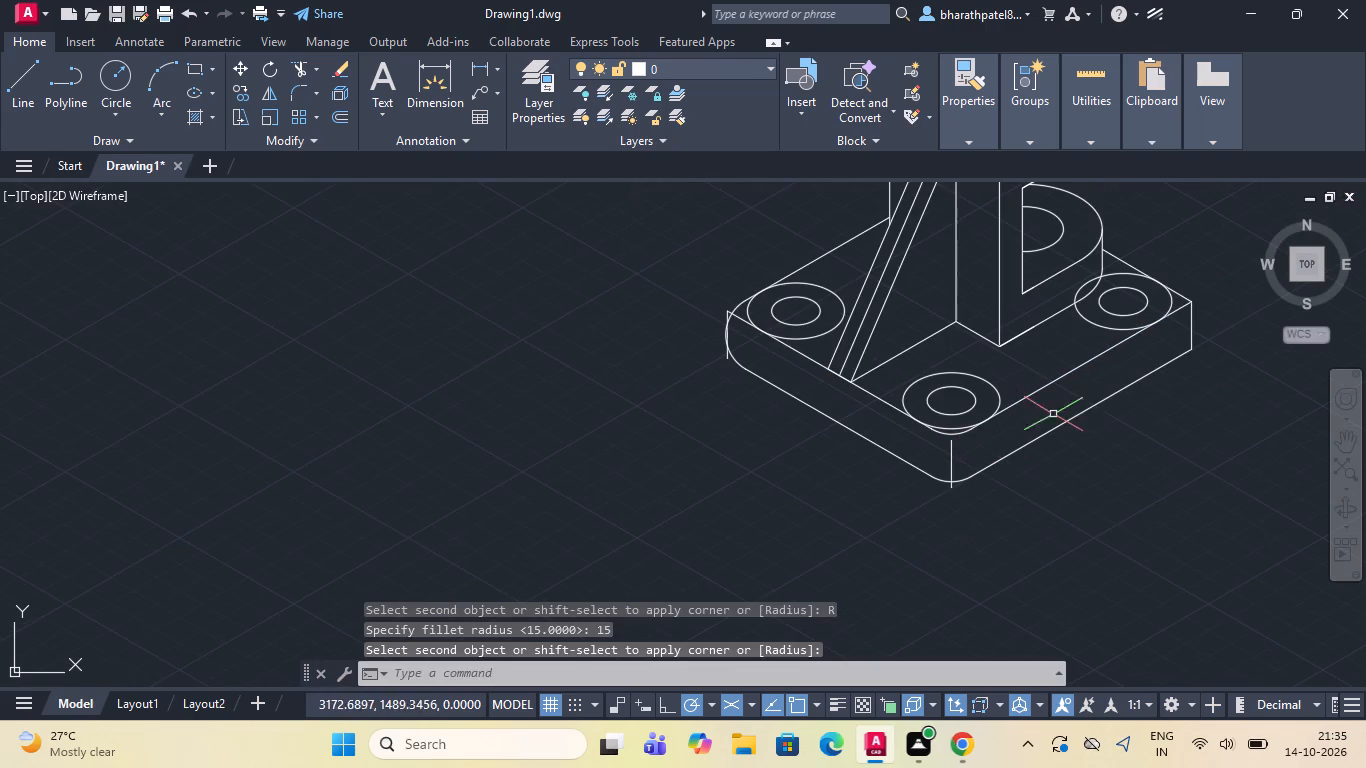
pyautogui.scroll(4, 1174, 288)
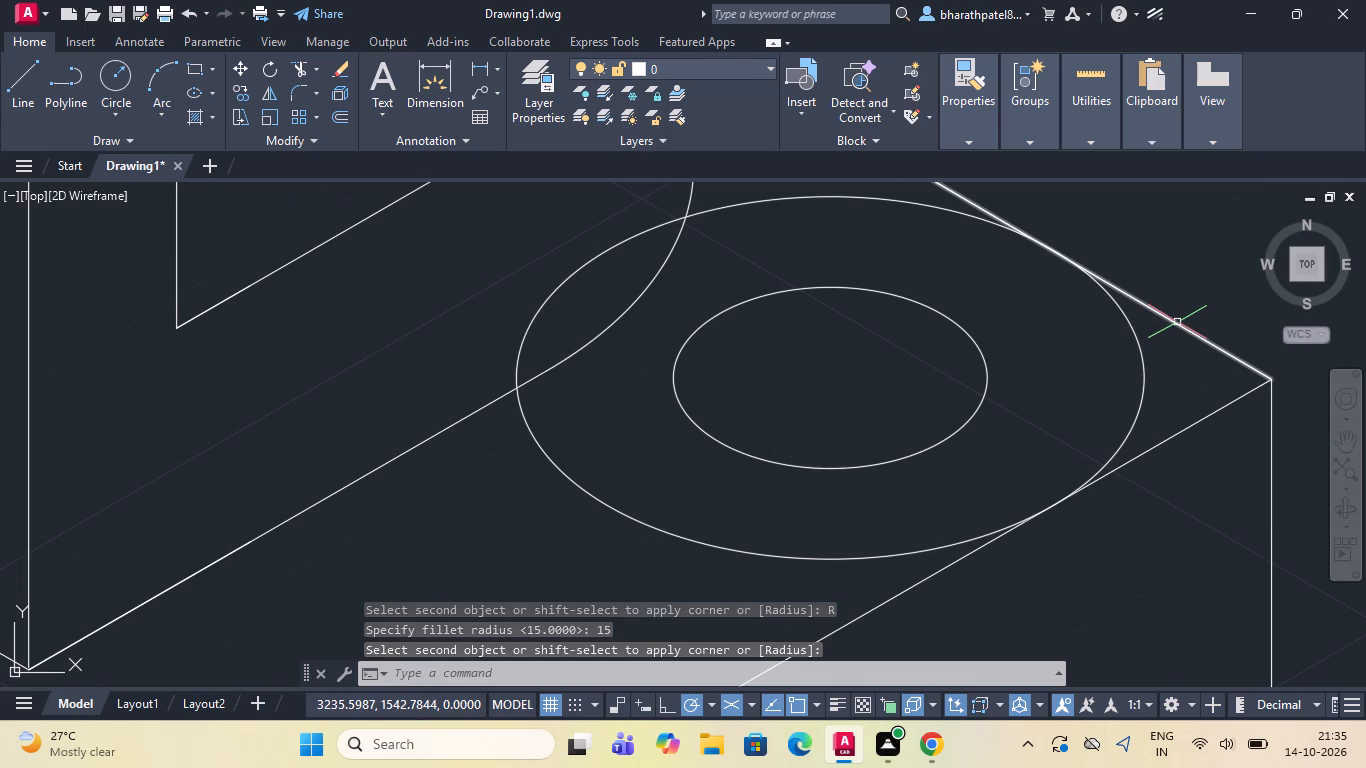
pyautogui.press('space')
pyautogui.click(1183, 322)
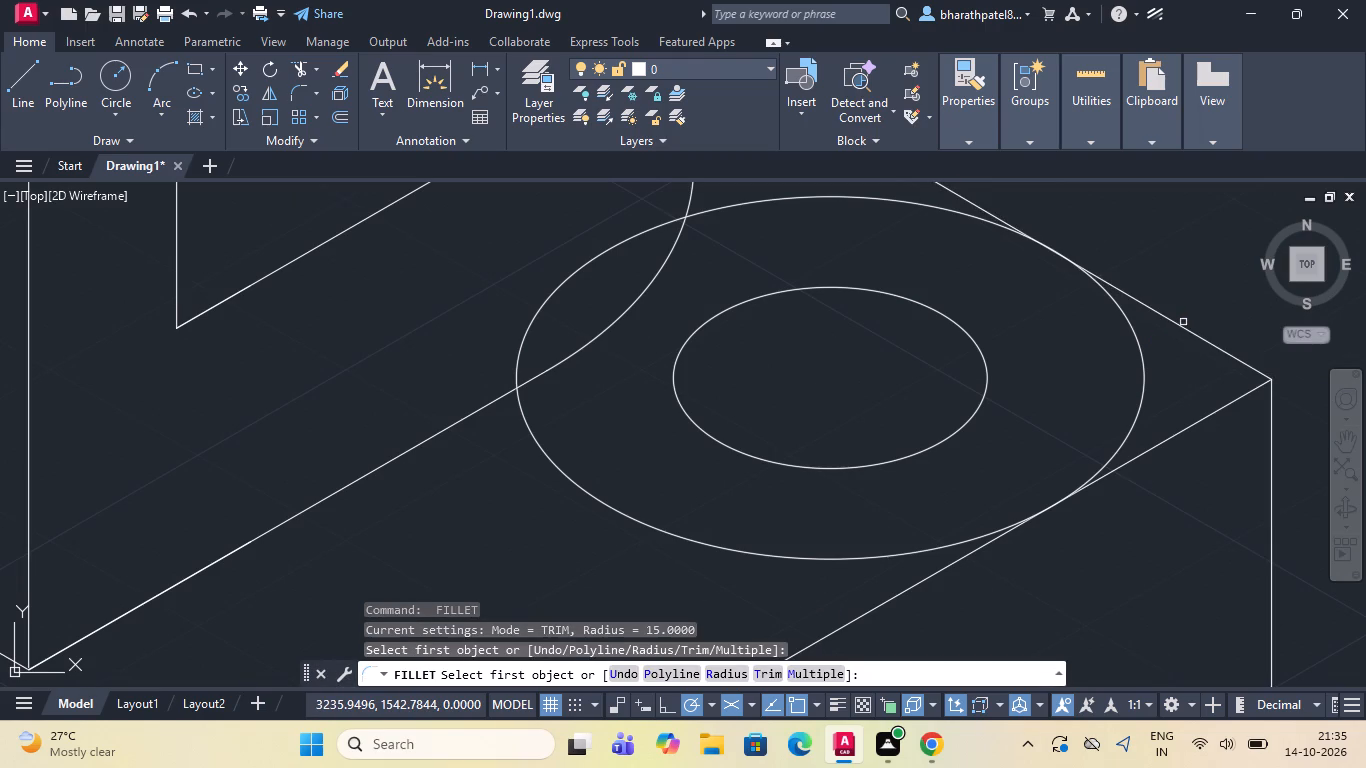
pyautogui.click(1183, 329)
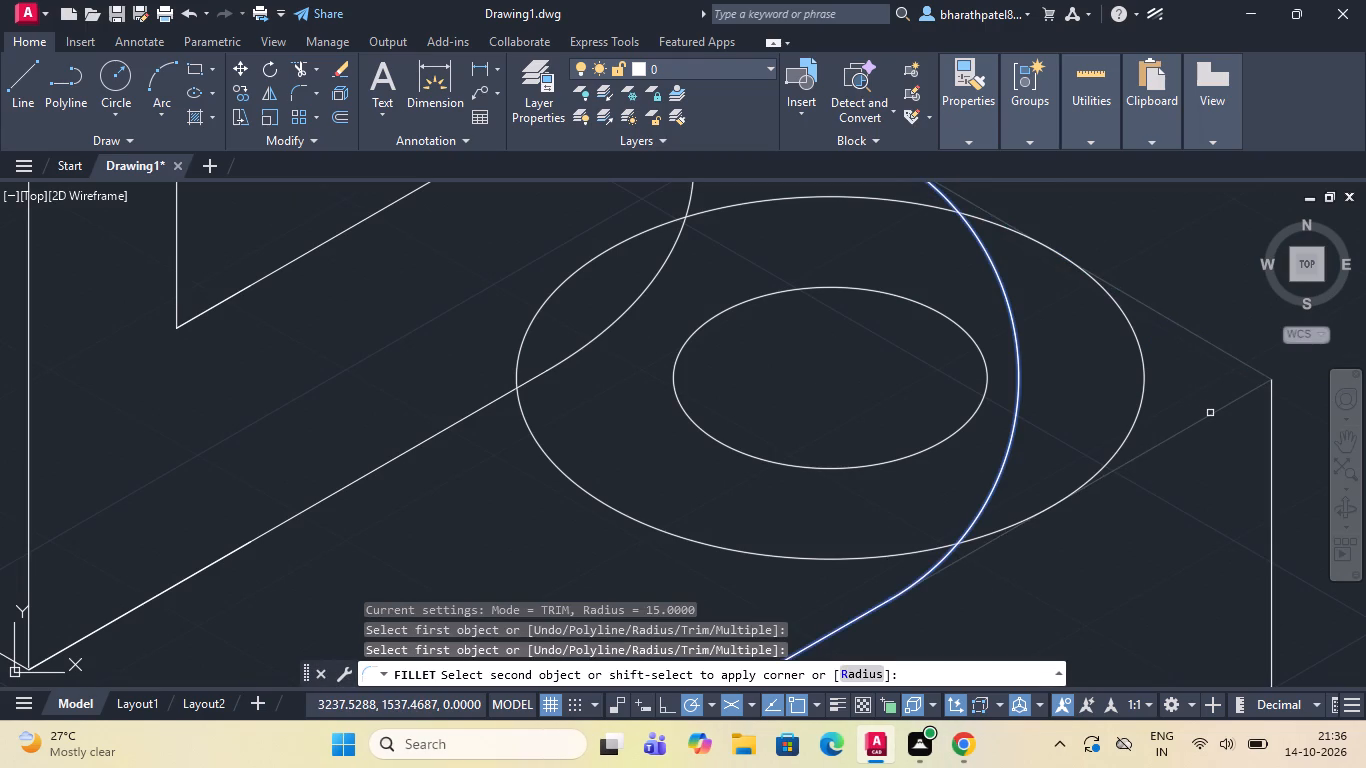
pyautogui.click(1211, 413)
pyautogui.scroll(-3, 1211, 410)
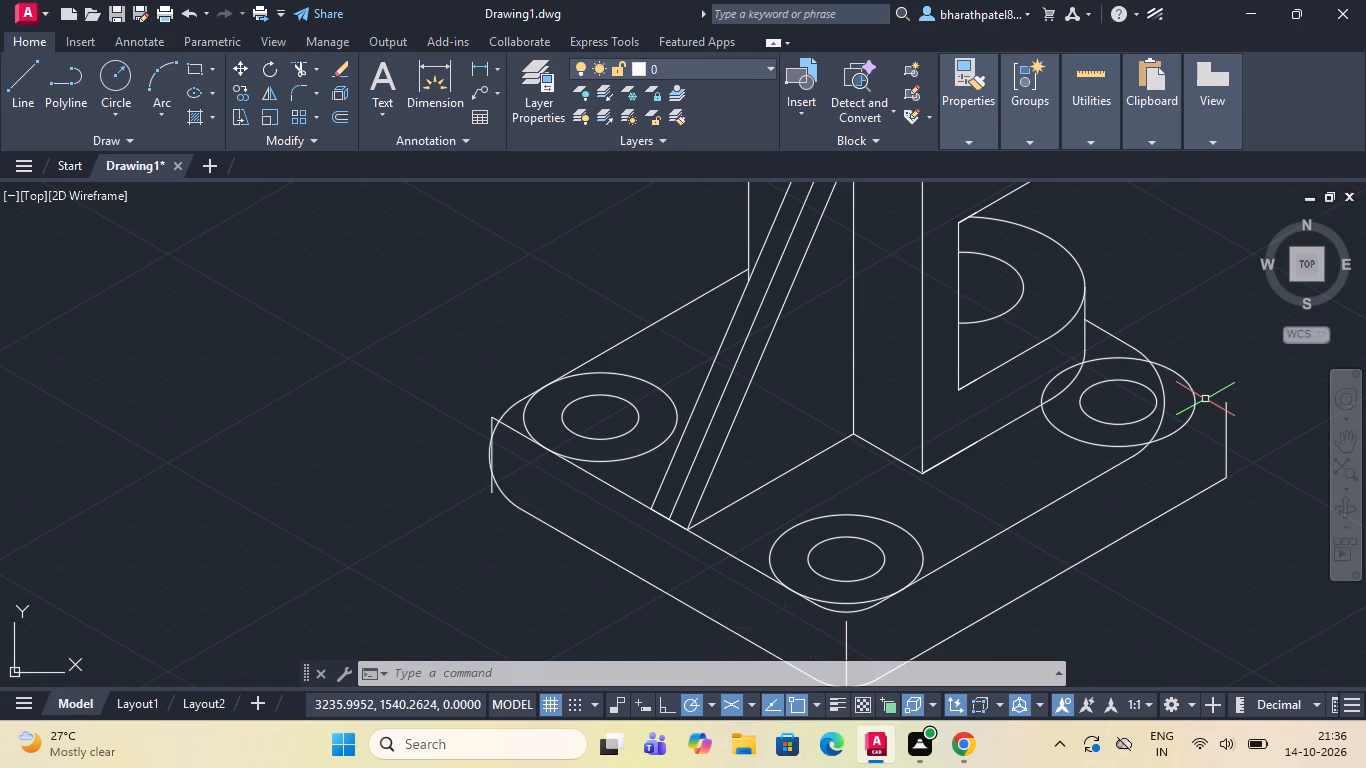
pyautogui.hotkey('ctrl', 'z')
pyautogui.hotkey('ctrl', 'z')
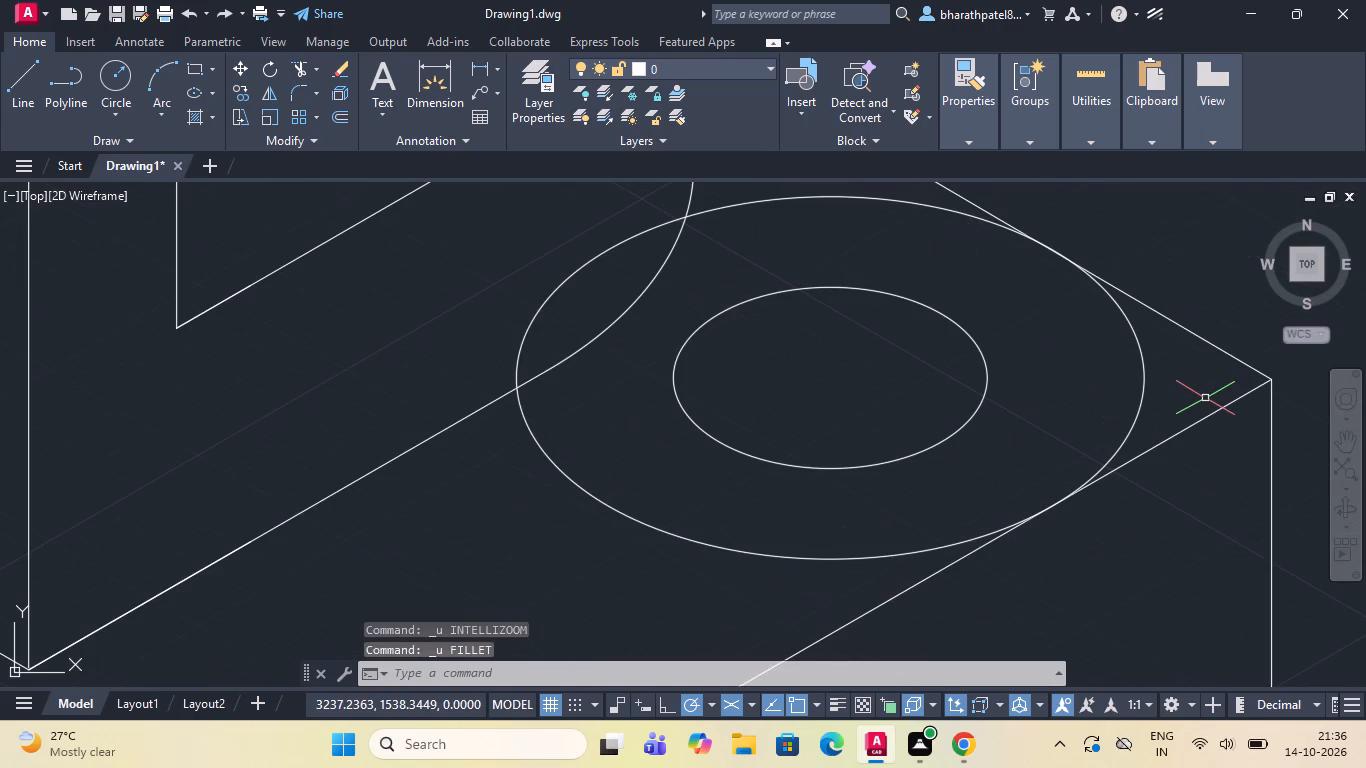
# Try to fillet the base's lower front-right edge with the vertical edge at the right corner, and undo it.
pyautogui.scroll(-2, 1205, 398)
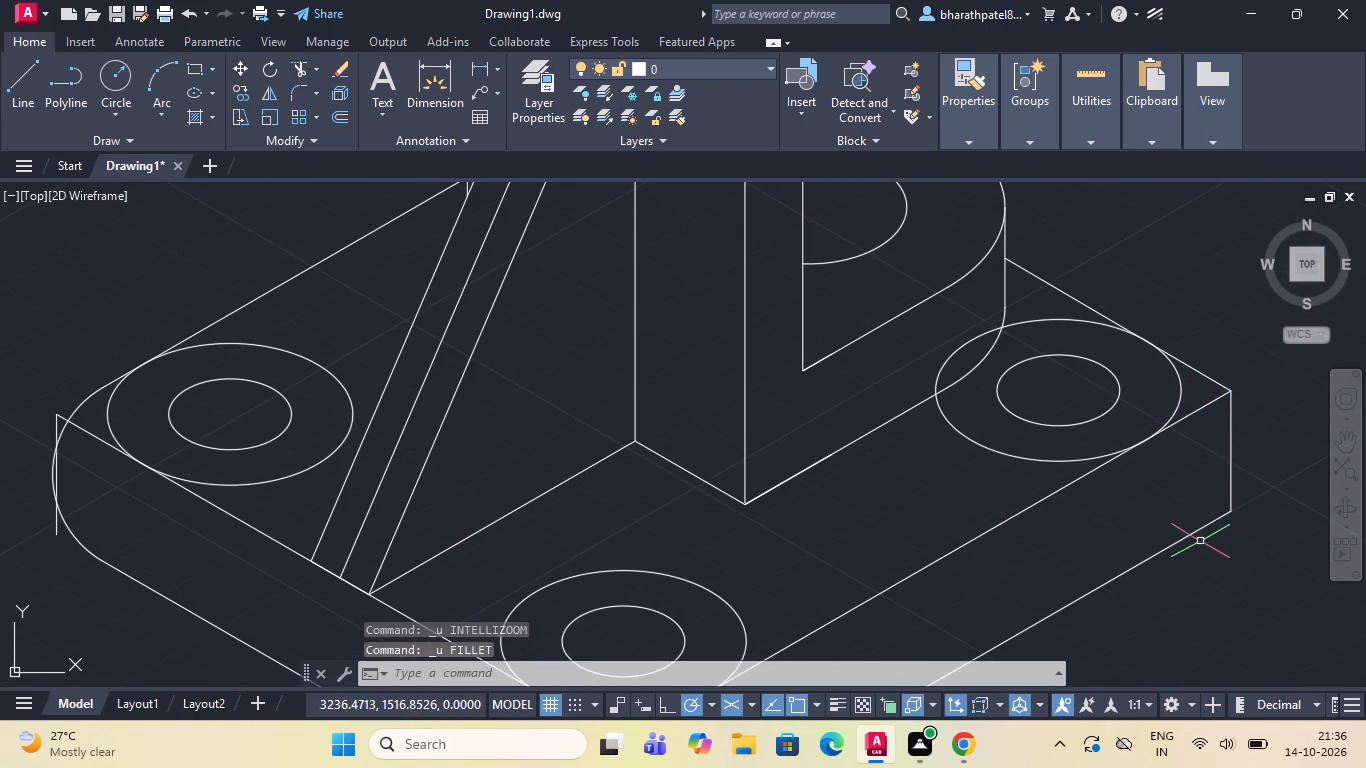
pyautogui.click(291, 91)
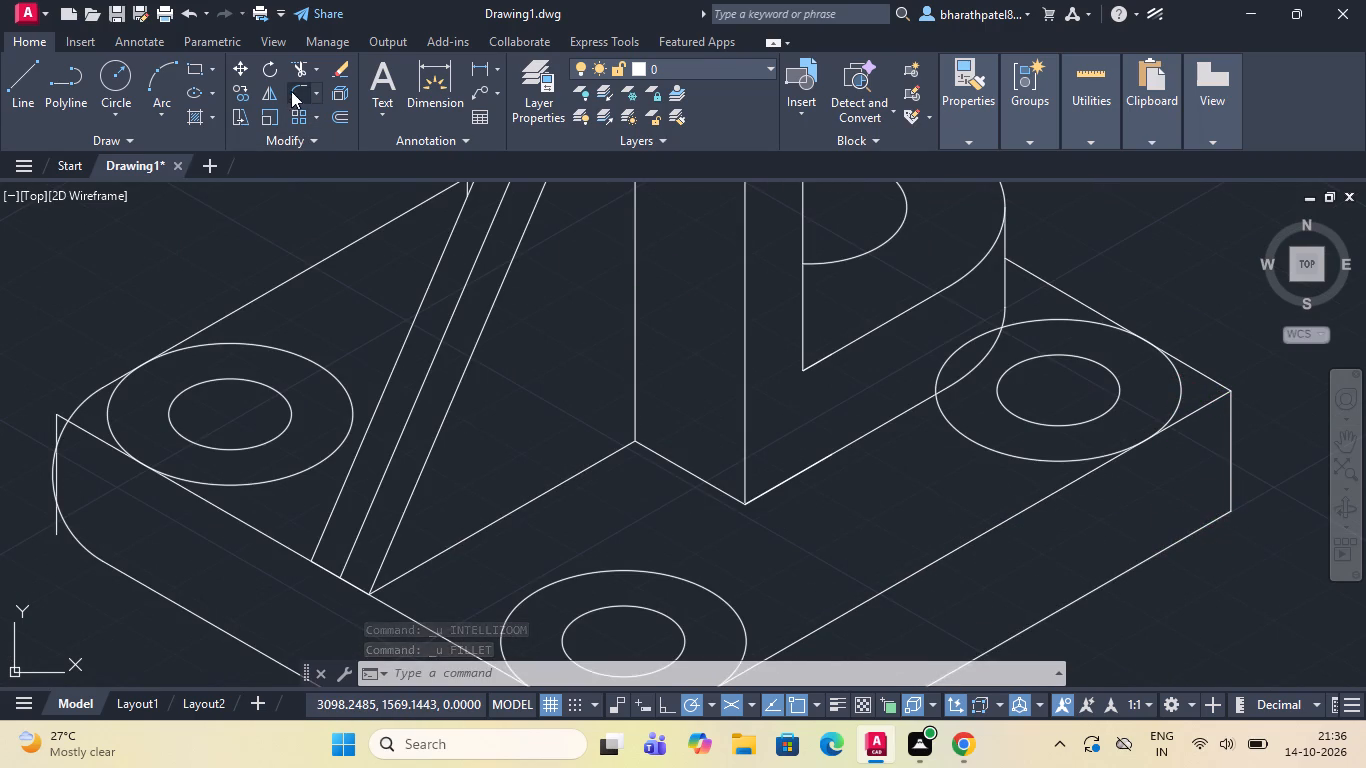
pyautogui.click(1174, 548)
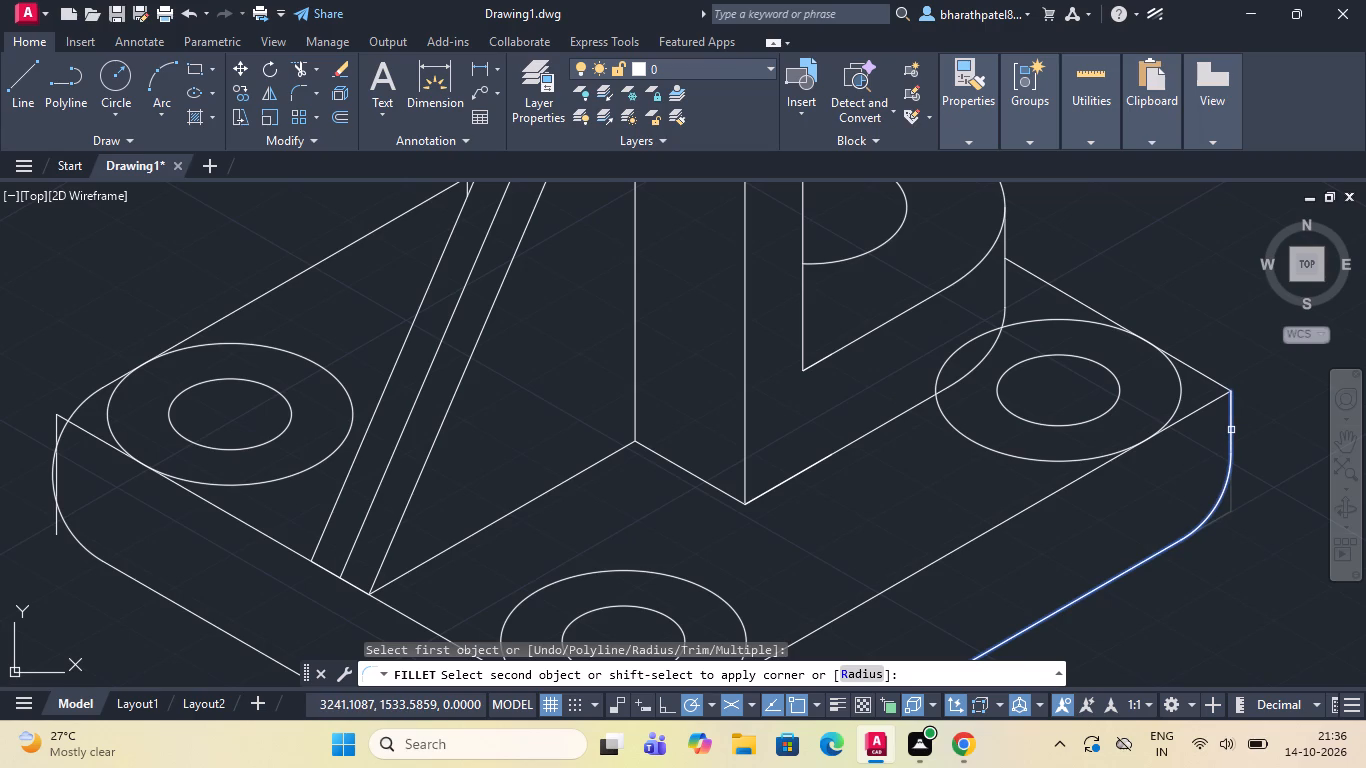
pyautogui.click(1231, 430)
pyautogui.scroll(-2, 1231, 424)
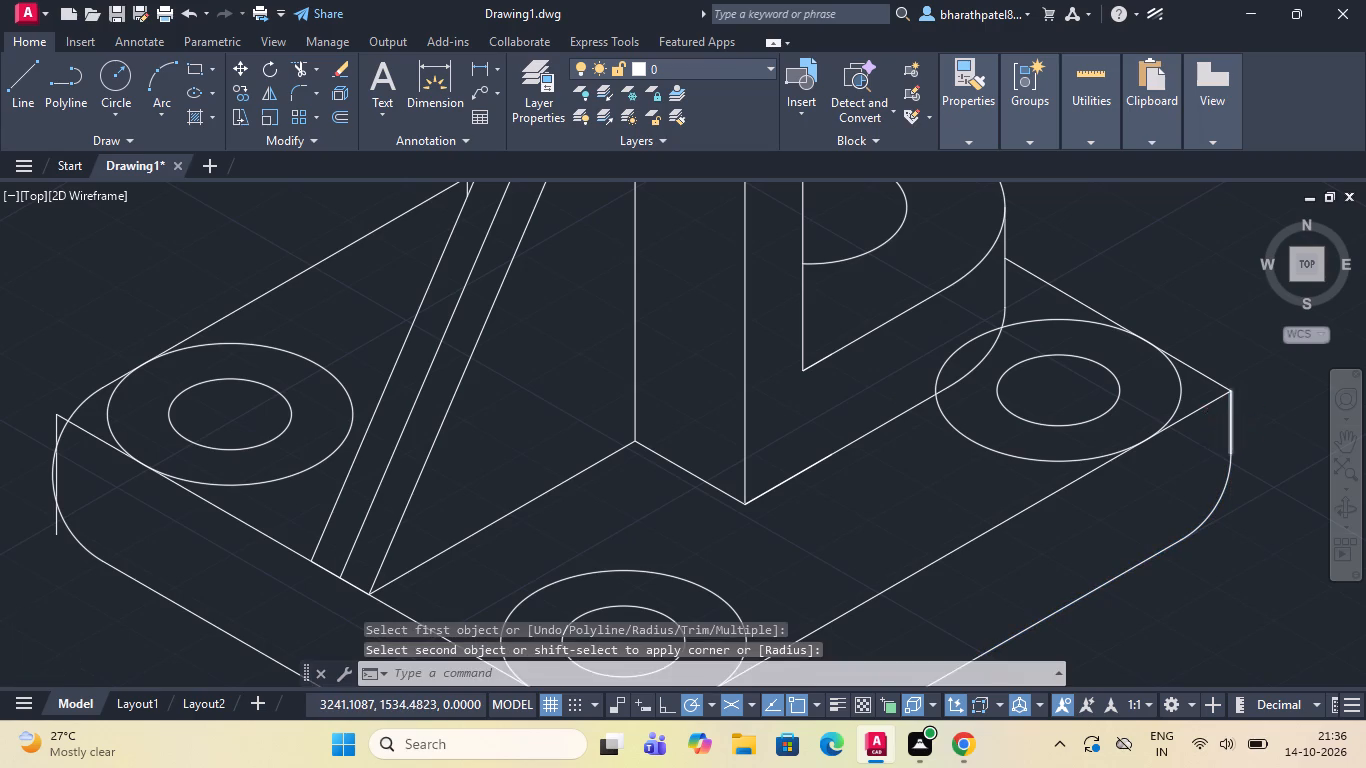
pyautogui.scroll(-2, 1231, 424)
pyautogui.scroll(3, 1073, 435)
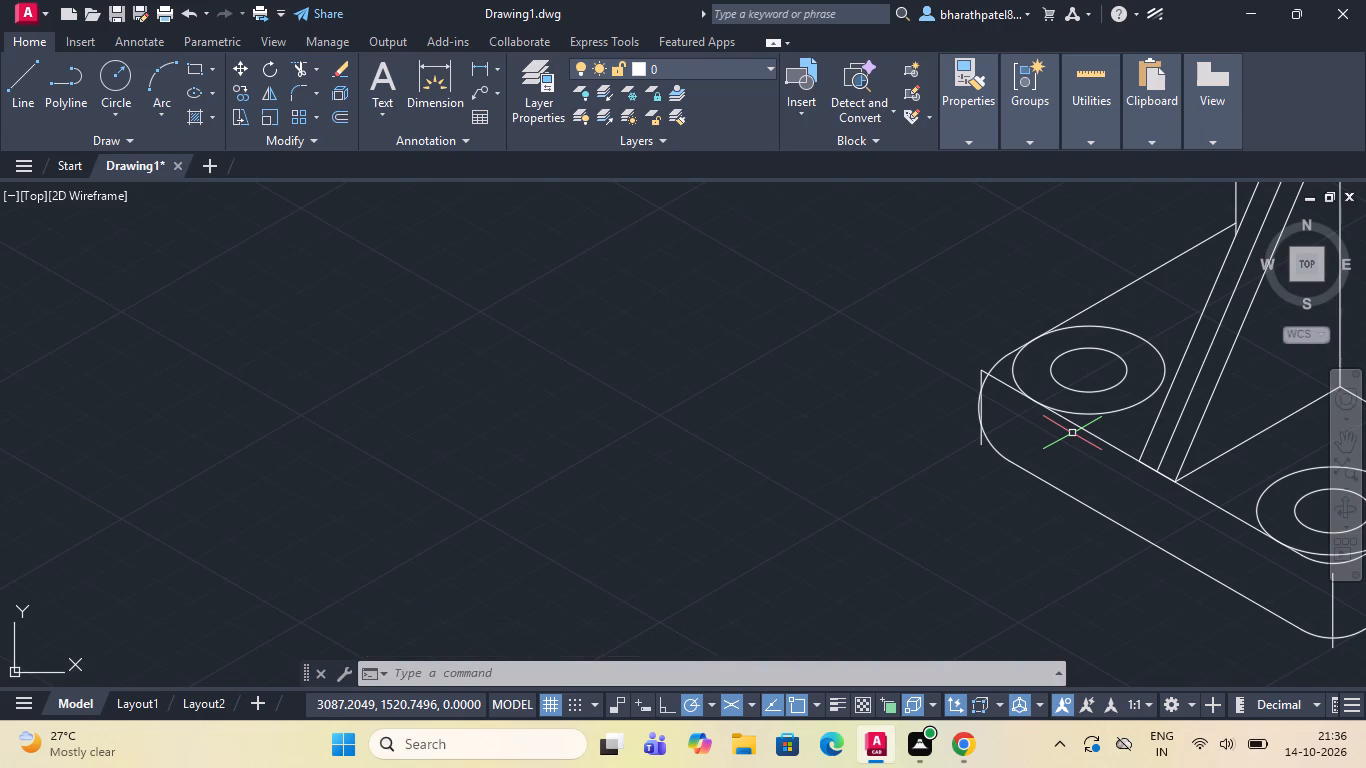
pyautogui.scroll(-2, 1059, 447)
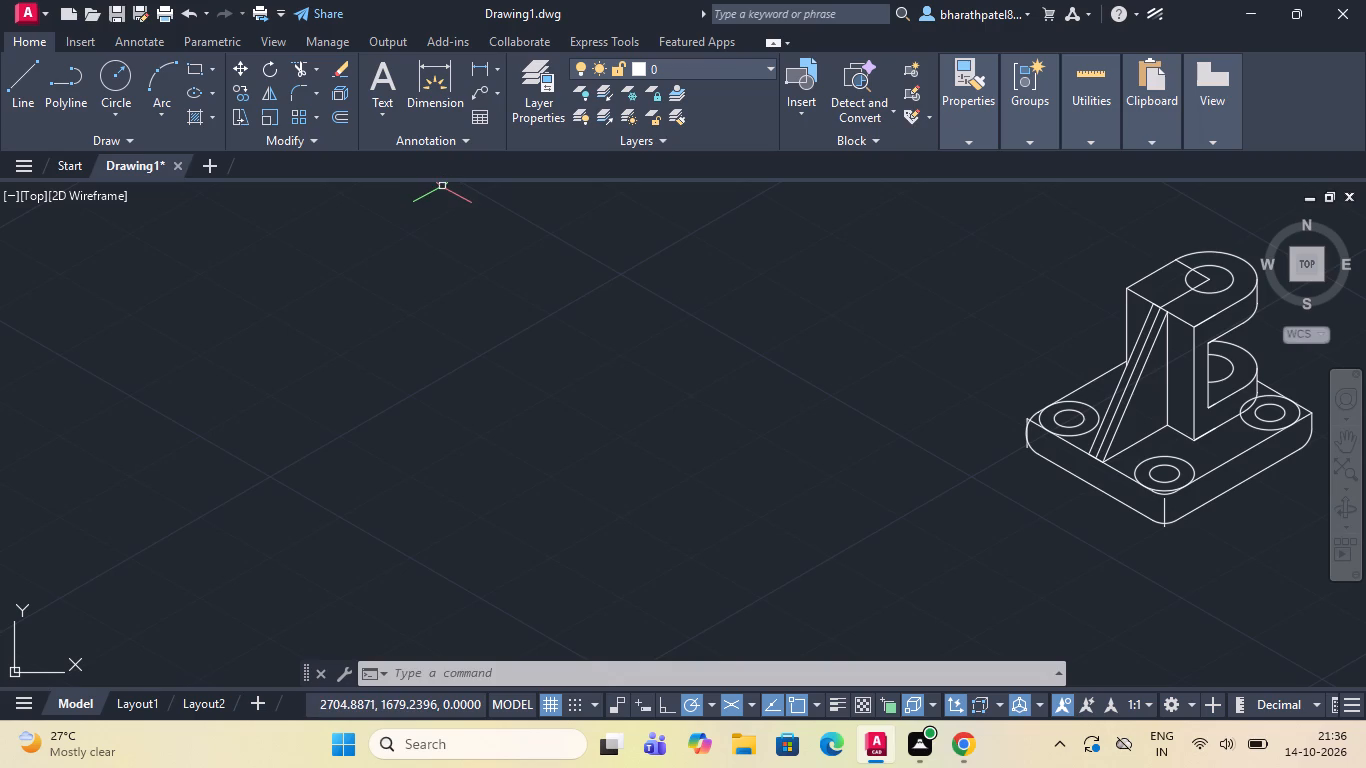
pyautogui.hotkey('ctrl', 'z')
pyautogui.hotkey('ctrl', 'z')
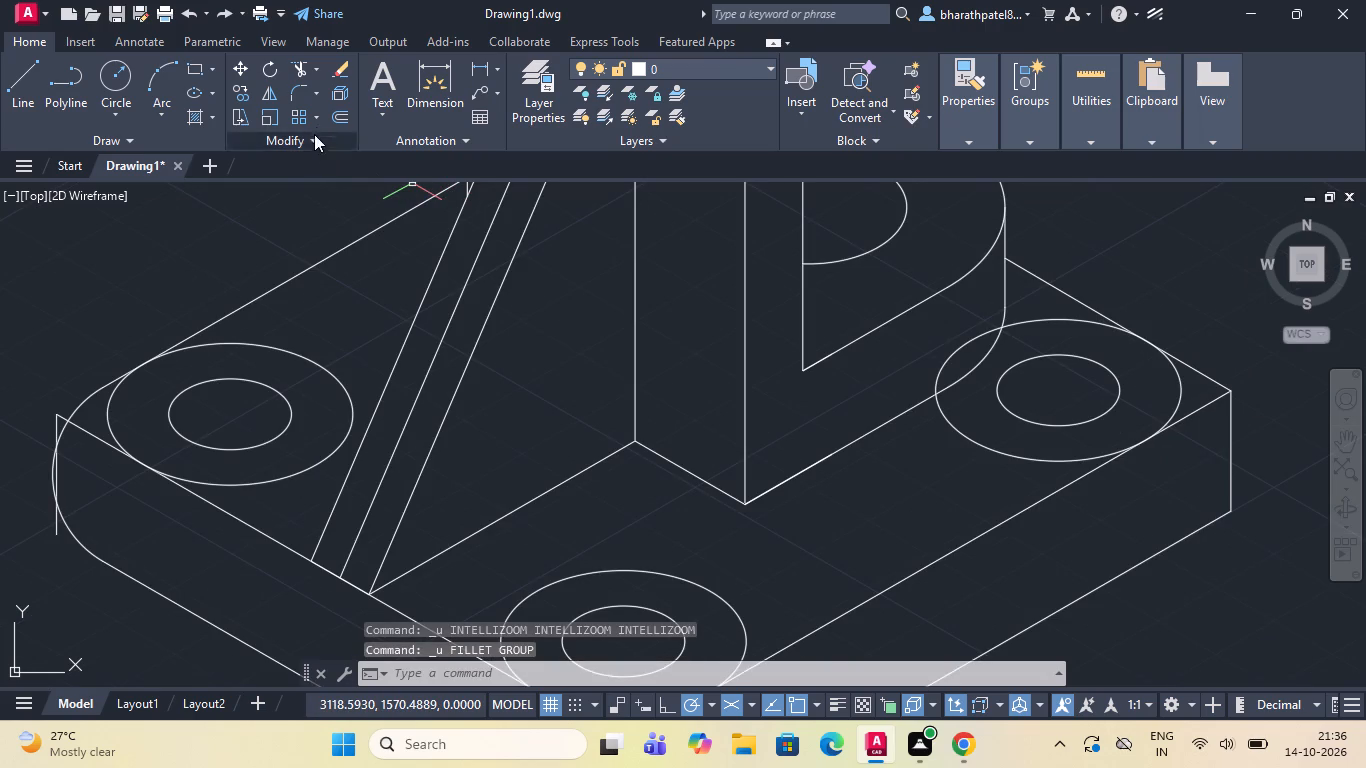
# Fillet the base's lower front-right edge with the upper rear-right edge at the right corner, using radius 15.
pyautogui.click(293, 84)
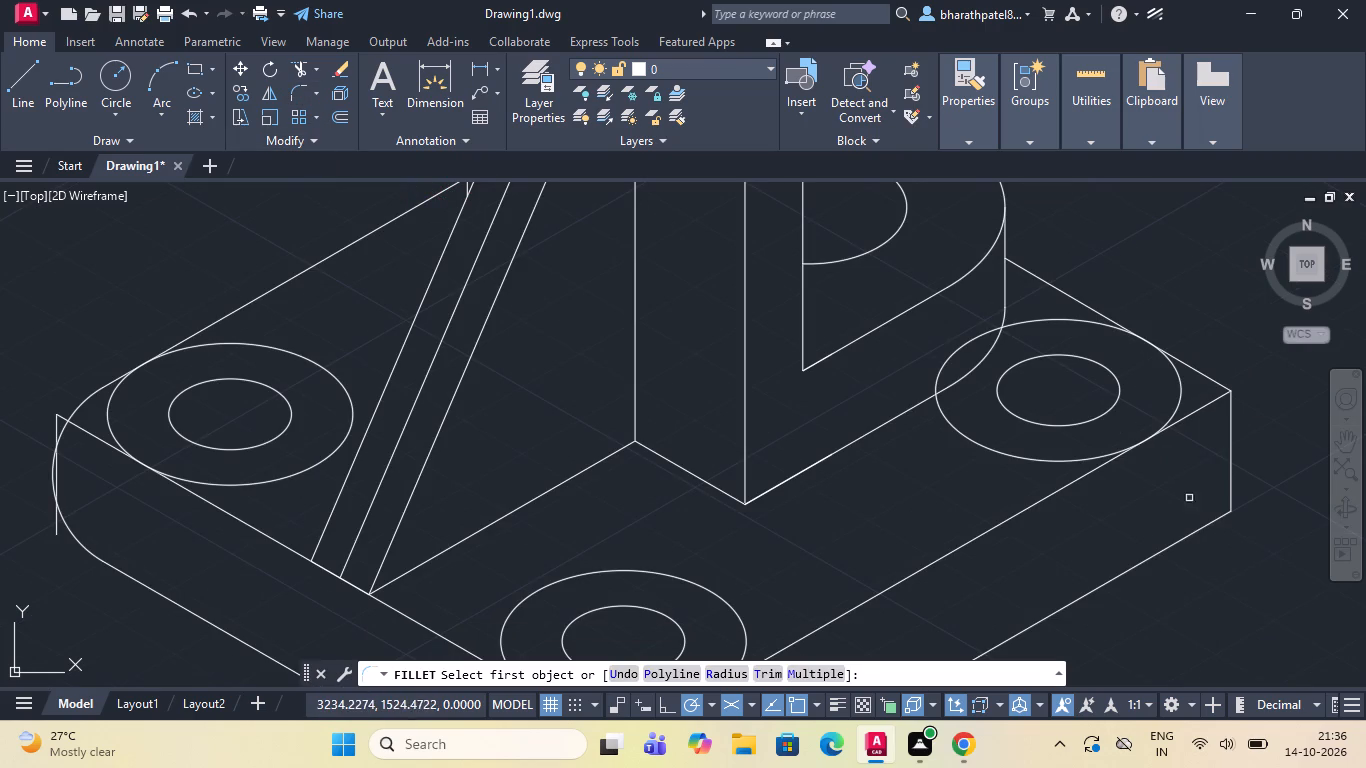
pyautogui.click(1205, 525)
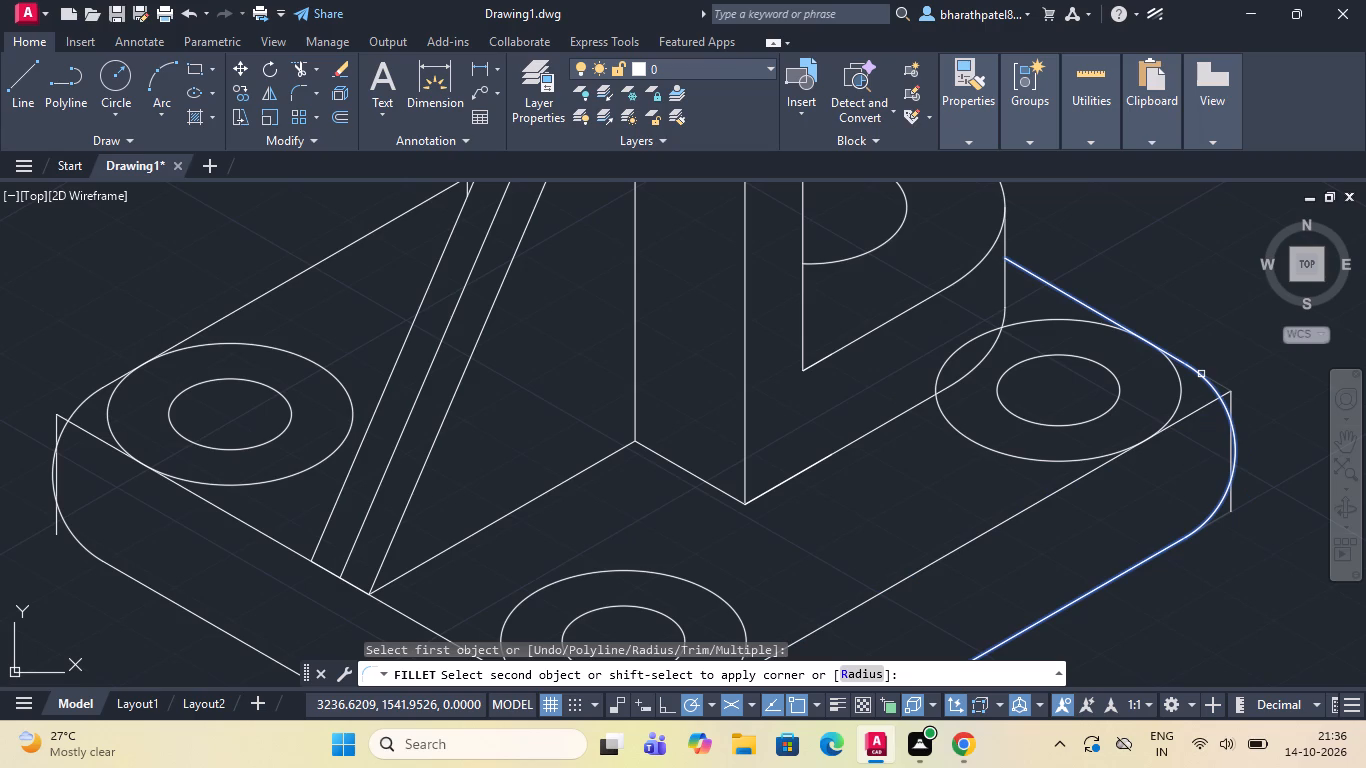
pyautogui.click(1201, 373)
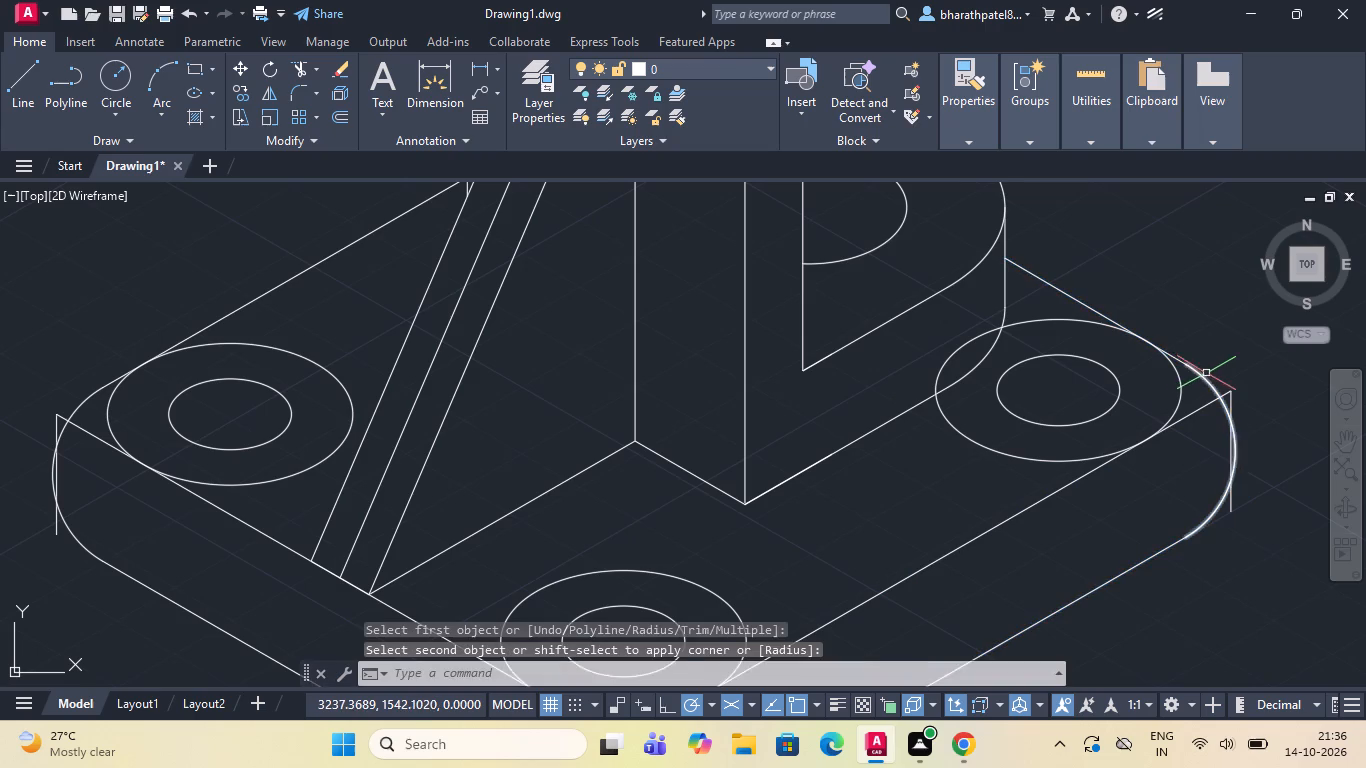
# Delete the vertical edge line at the base's right corner.
pyautogui.scroll(-1, 1209, 372)
pyautogui.scroll(1, 1254, 421)
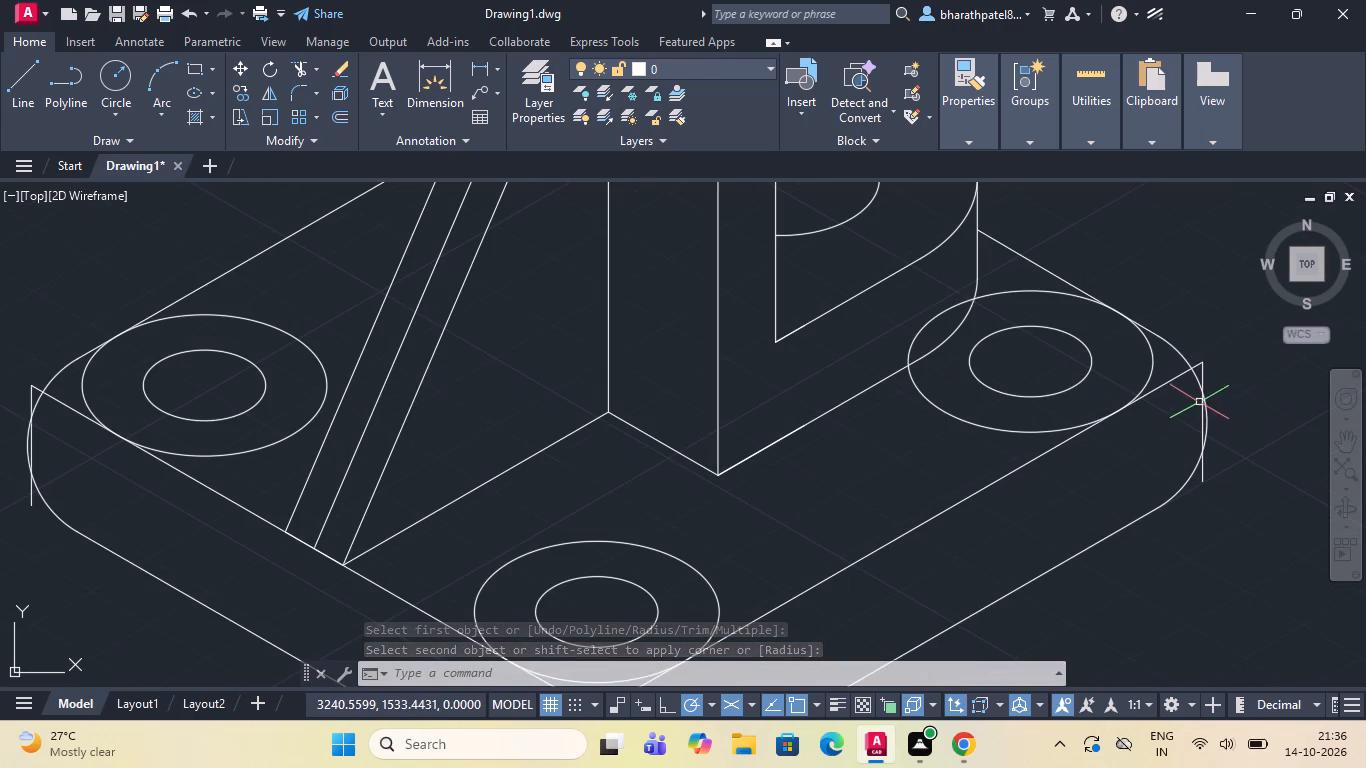
pyautogui.click(1204, 372)
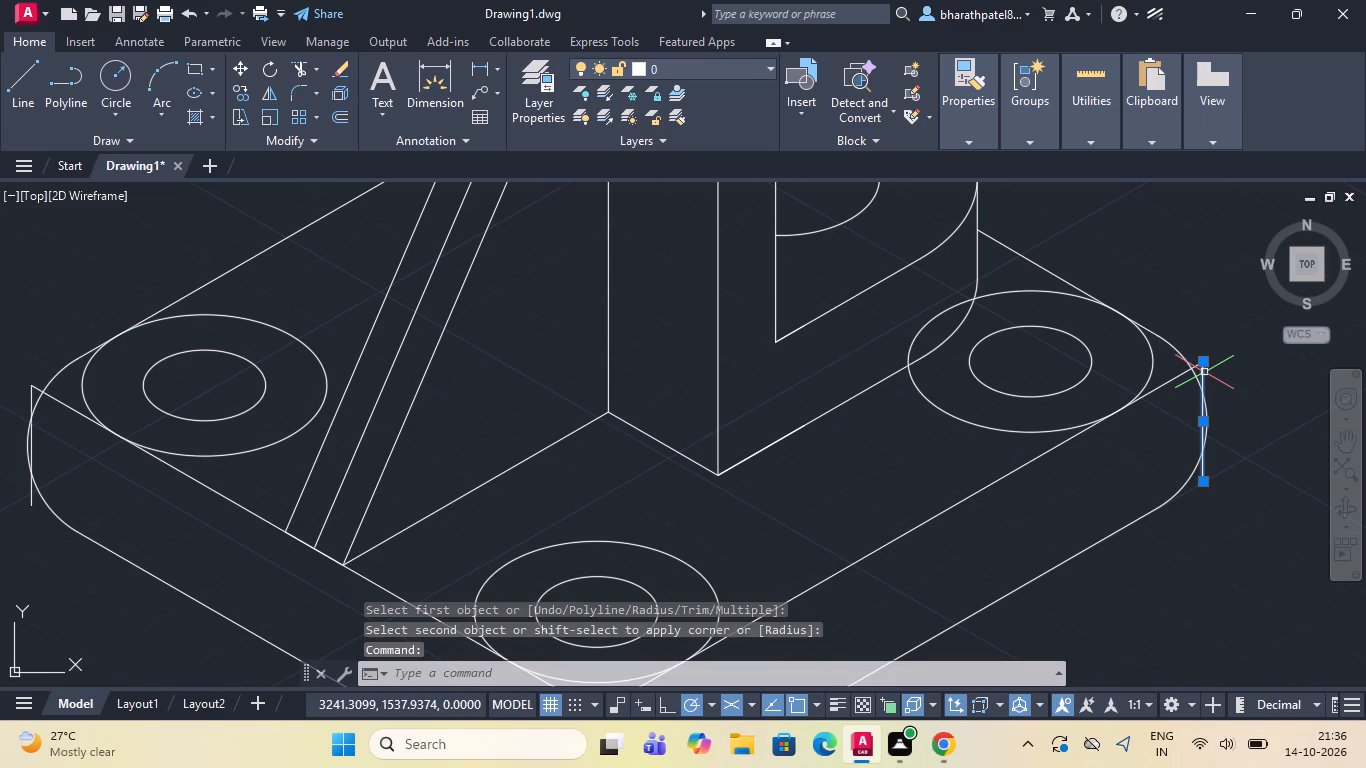
pyautogui.press('Delete')
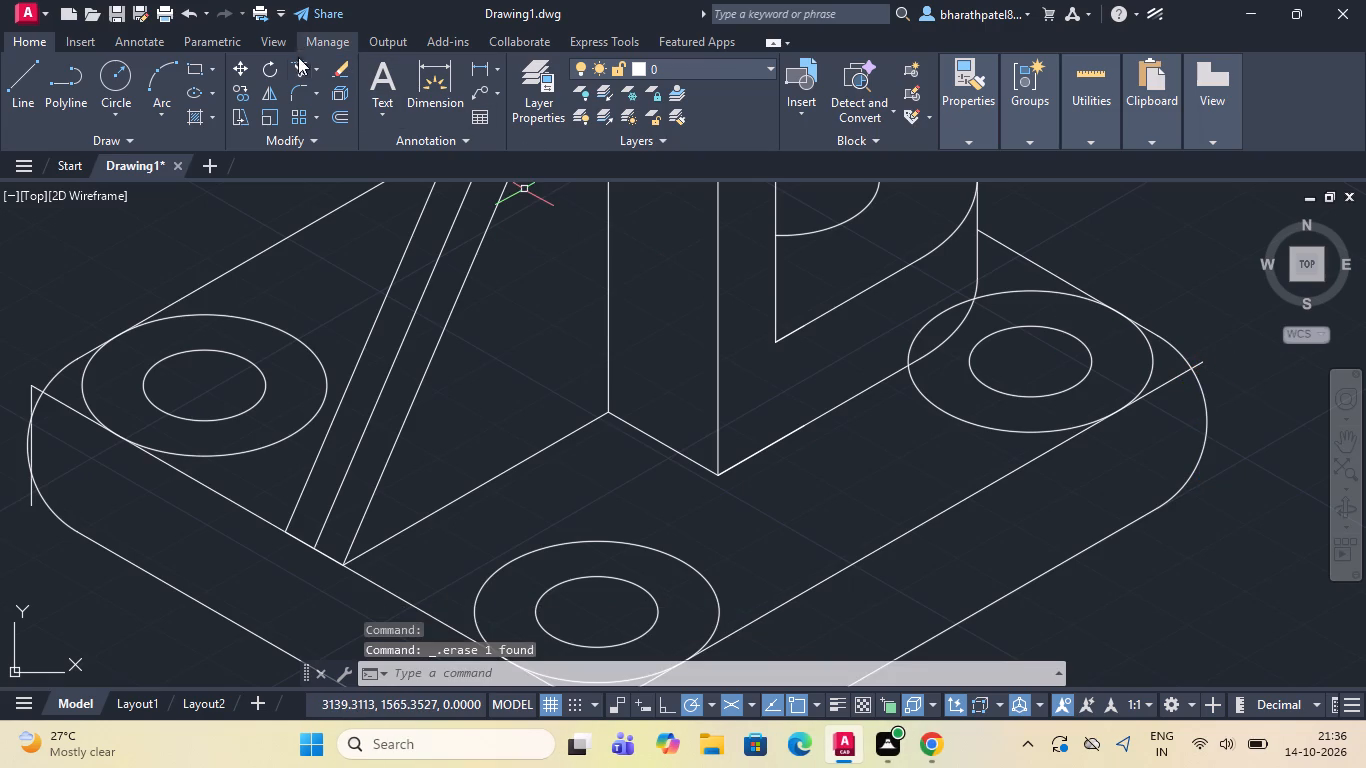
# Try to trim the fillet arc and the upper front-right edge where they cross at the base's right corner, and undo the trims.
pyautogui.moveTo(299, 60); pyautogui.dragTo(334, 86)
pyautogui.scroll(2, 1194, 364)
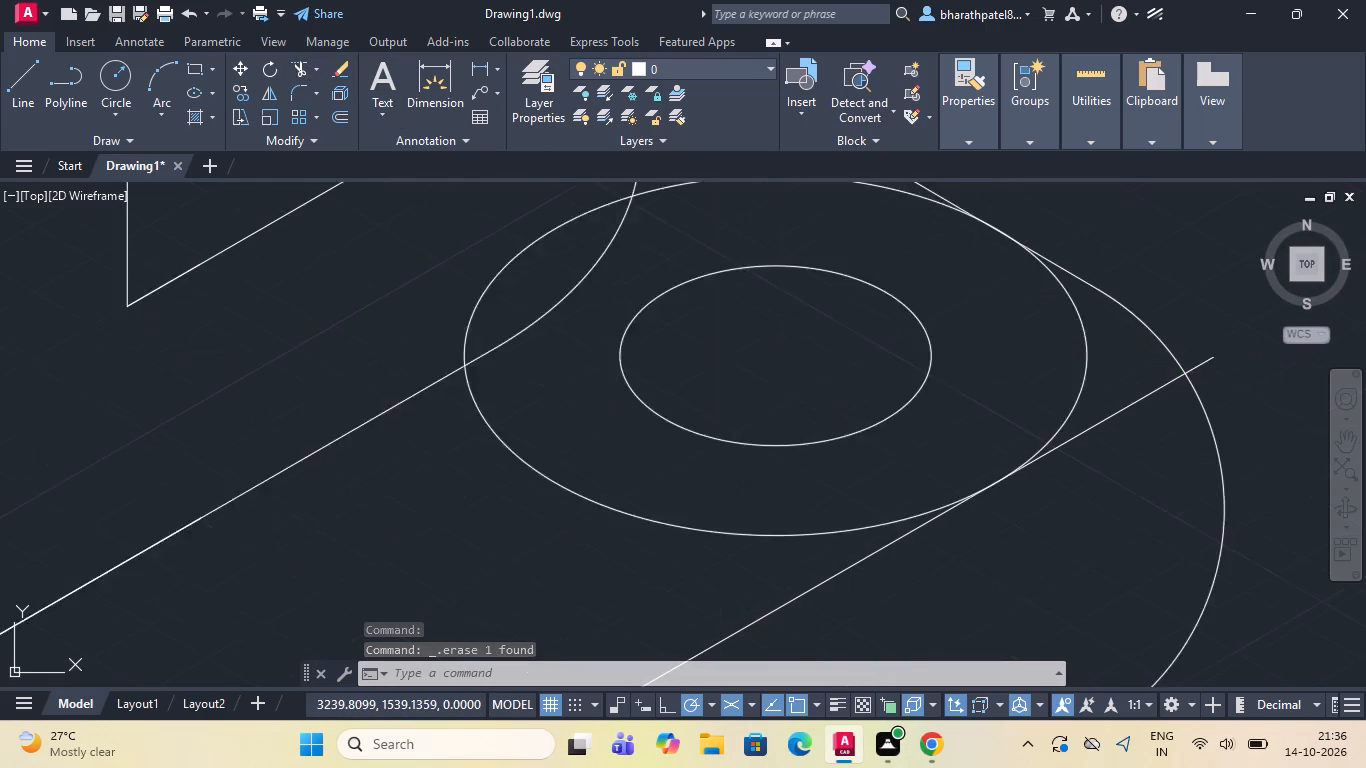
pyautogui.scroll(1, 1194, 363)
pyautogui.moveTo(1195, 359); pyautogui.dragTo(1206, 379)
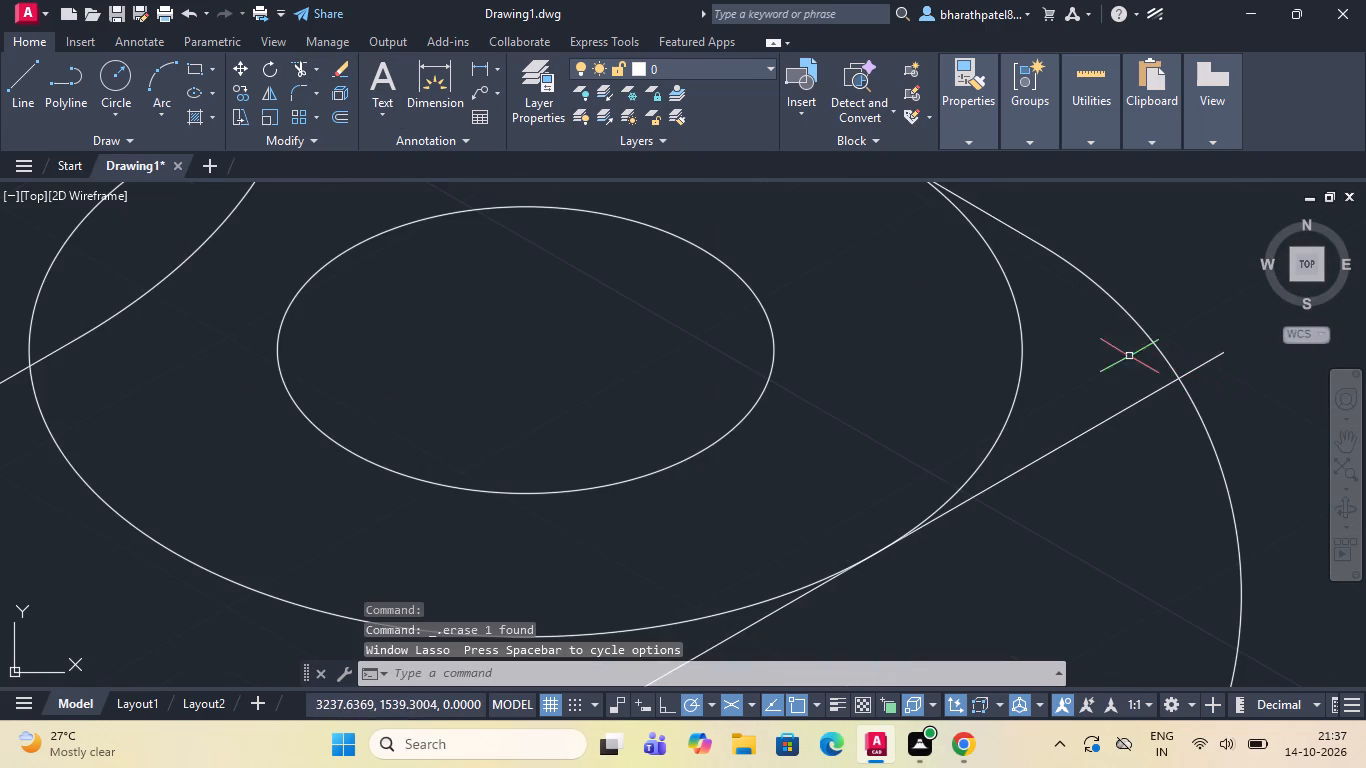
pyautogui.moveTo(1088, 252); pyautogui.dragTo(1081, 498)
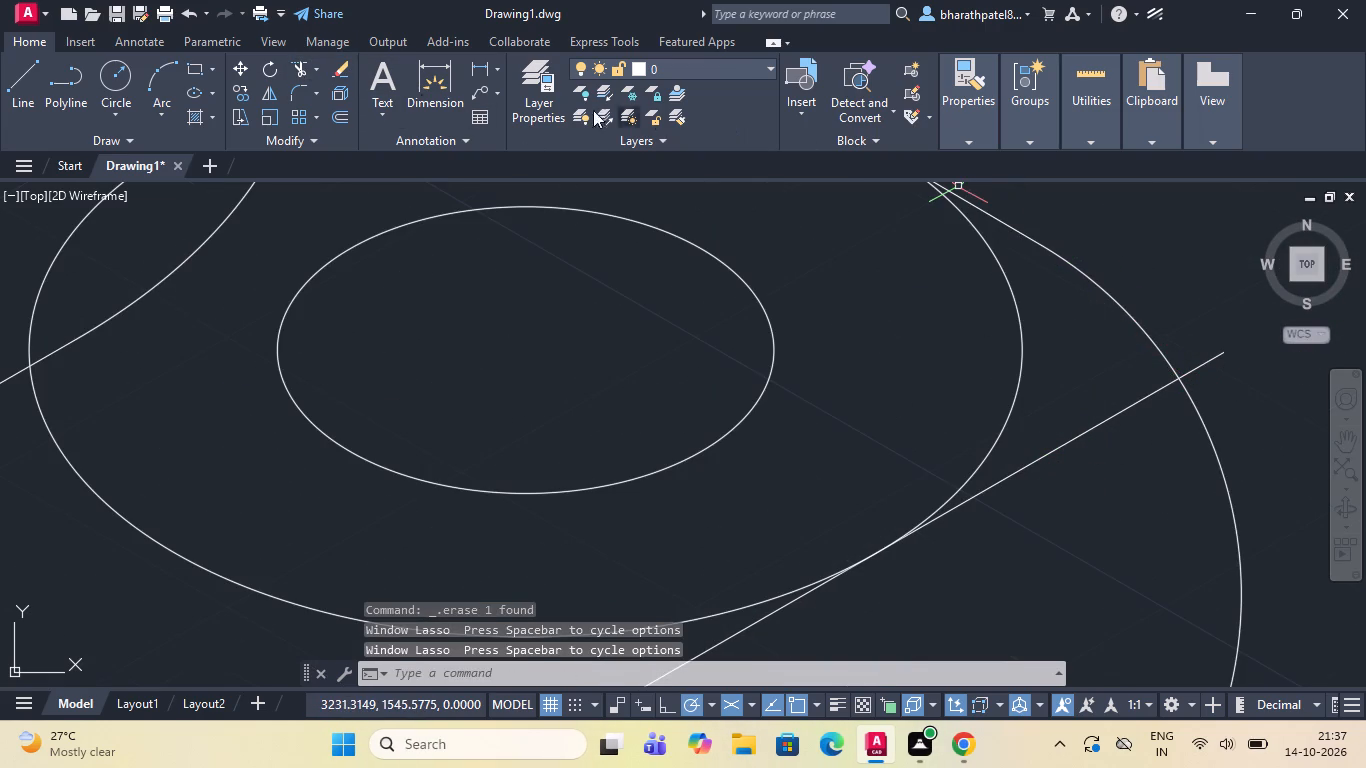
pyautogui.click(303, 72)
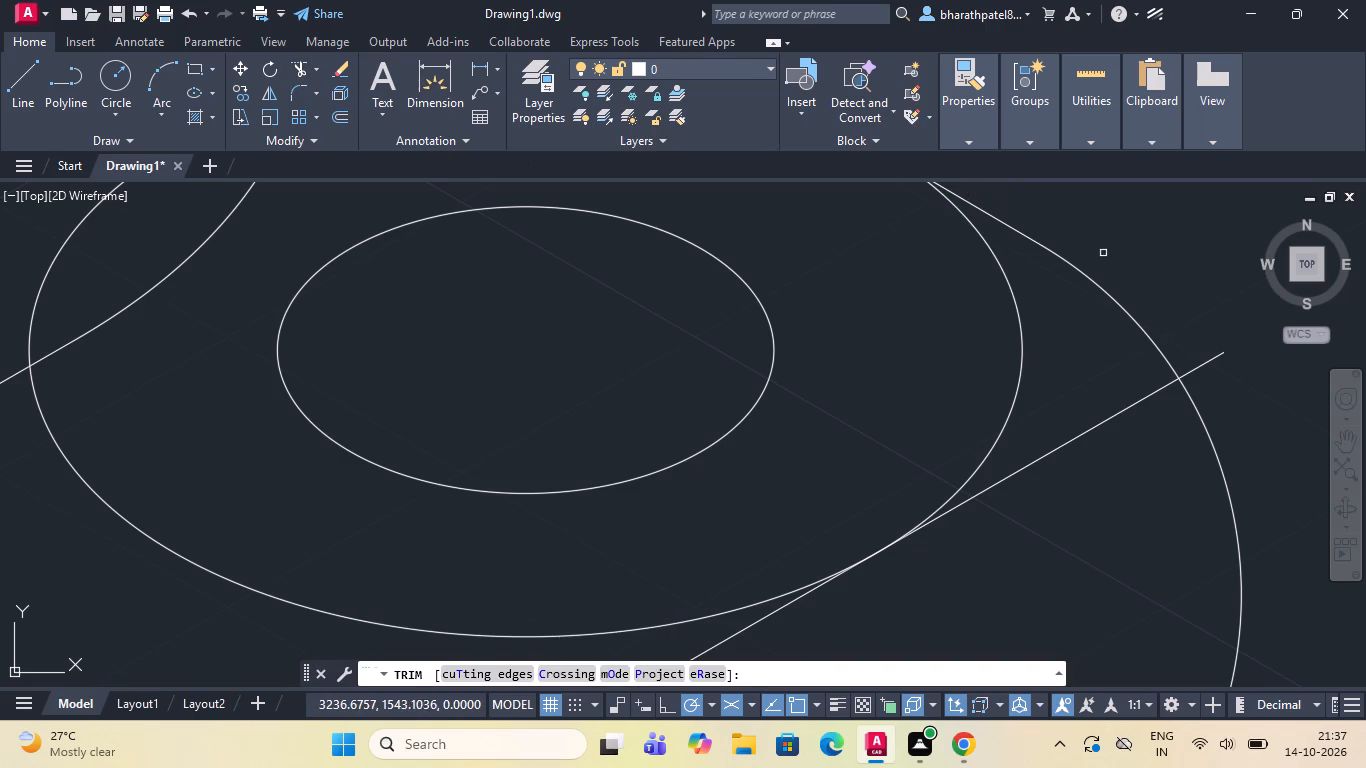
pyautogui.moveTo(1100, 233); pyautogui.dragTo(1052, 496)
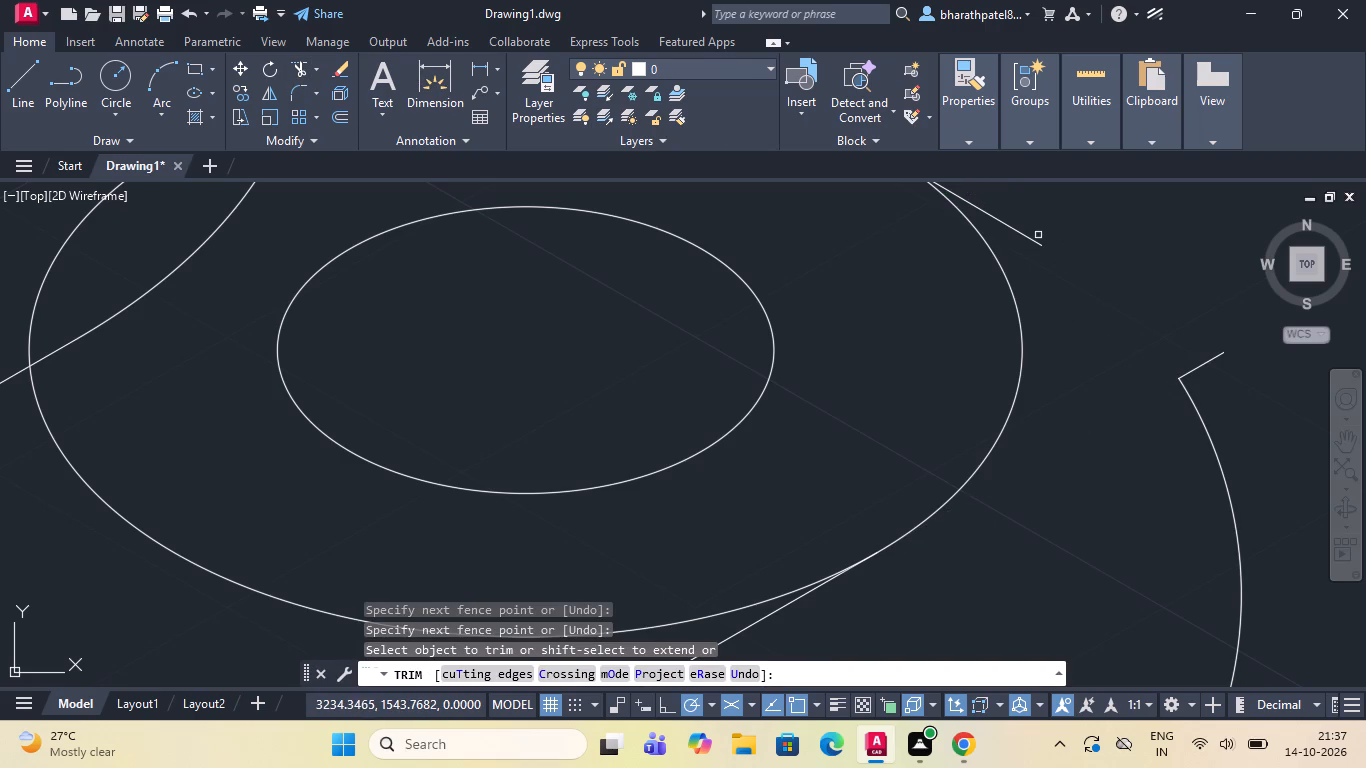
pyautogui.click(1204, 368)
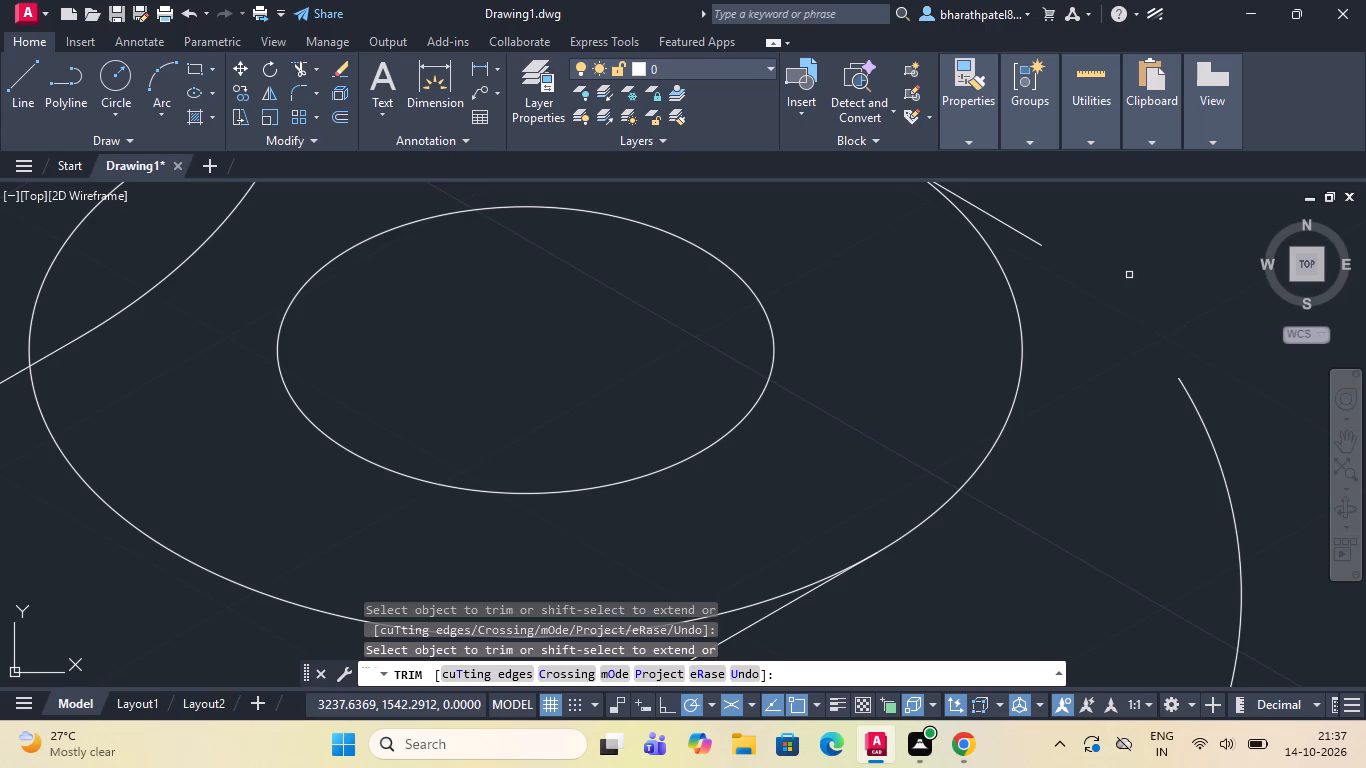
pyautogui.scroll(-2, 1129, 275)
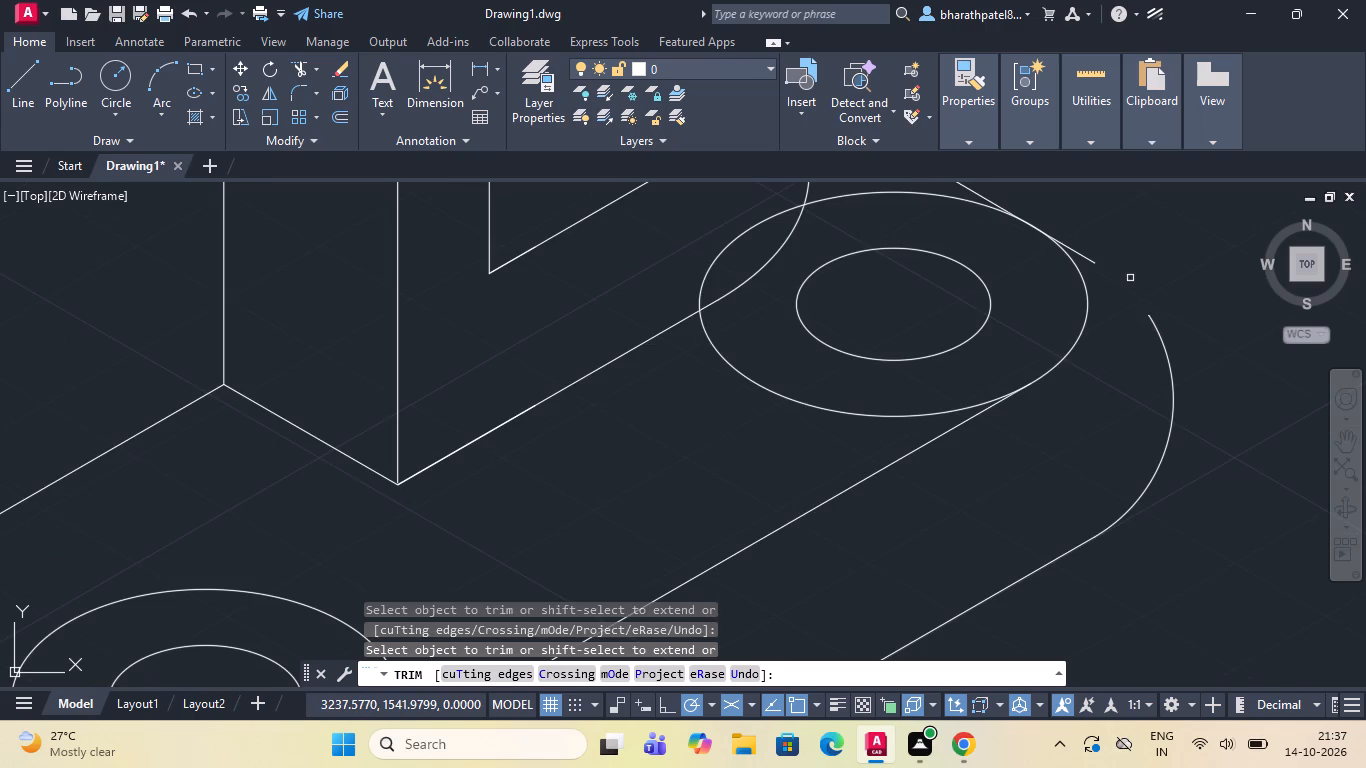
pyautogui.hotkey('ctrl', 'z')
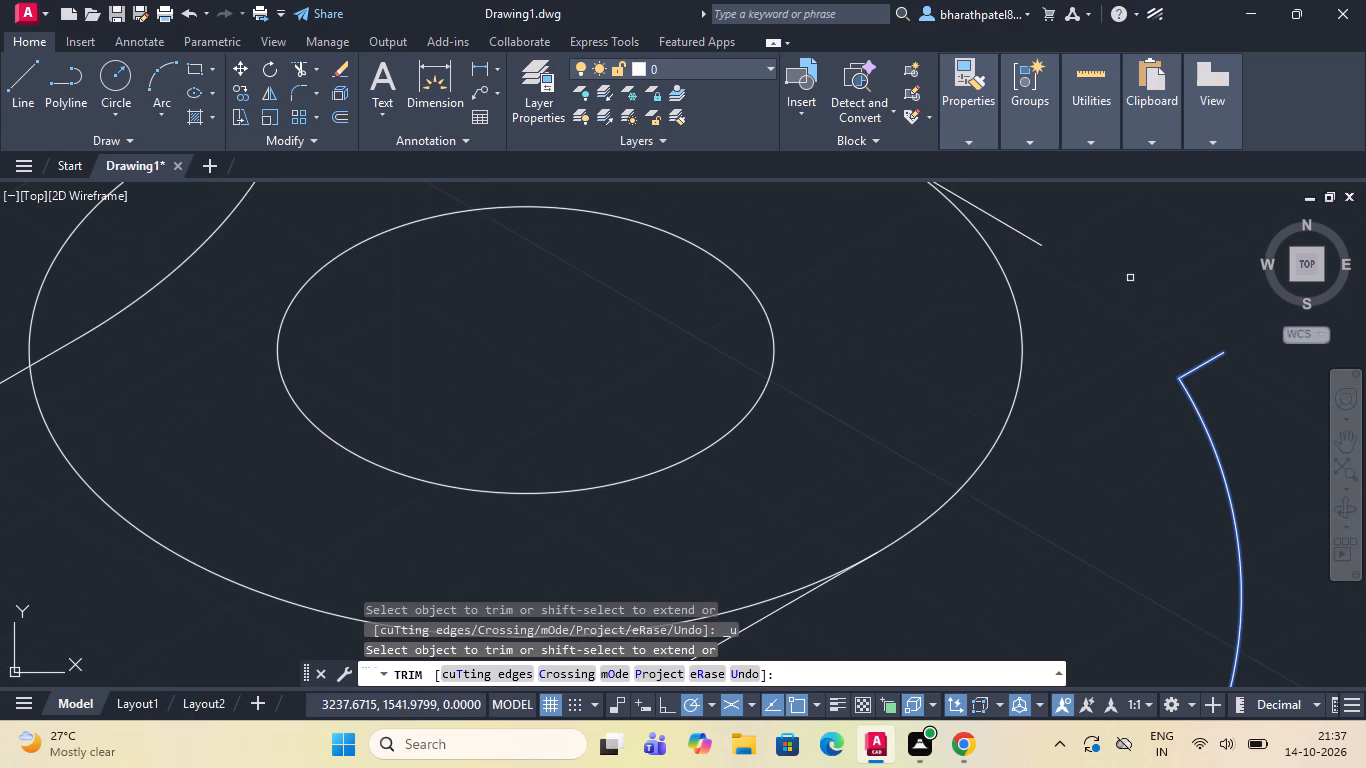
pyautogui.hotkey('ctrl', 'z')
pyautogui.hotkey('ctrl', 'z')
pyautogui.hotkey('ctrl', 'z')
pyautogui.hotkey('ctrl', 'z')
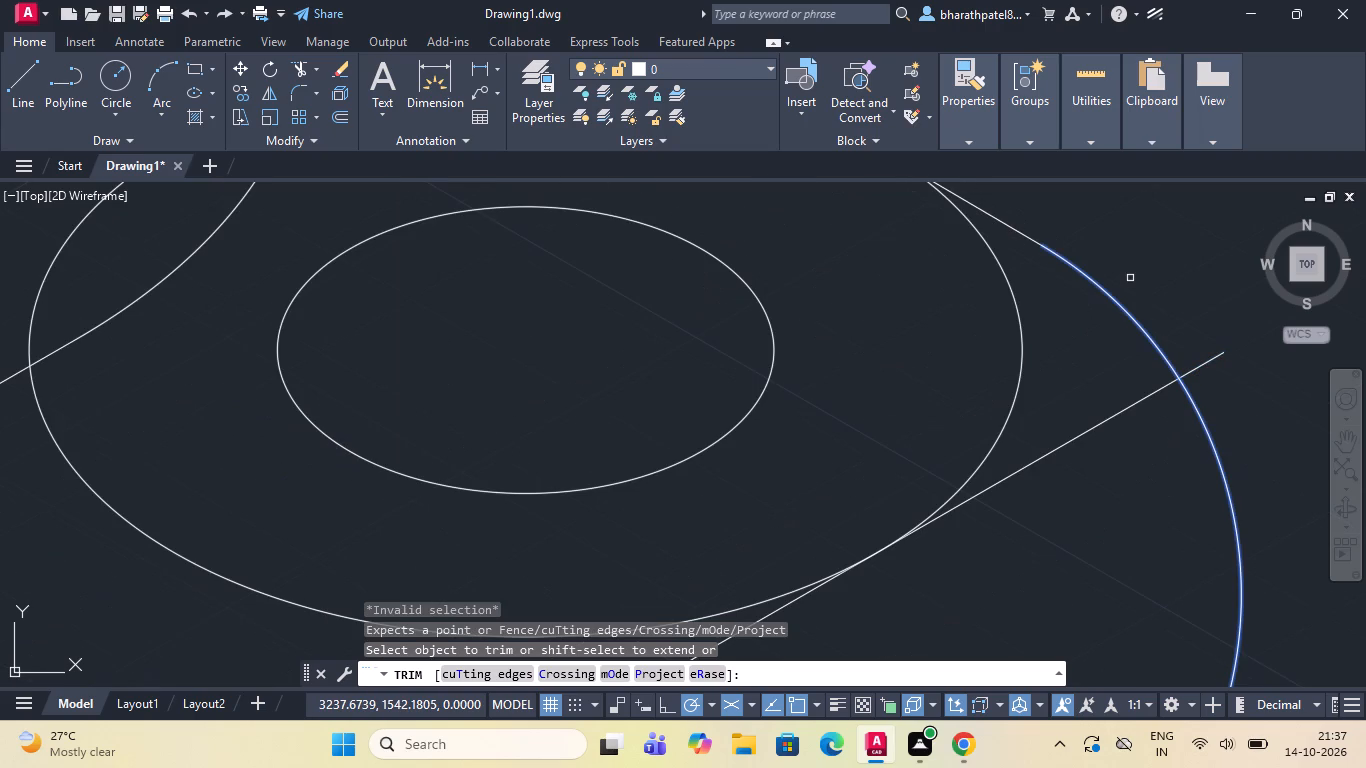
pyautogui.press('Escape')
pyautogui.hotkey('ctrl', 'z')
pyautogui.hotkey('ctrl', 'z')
# Undo the deletion of the vertical edge and the fillet at the base's right corner.
pyautogui.hotkey('ctrl', 'z')
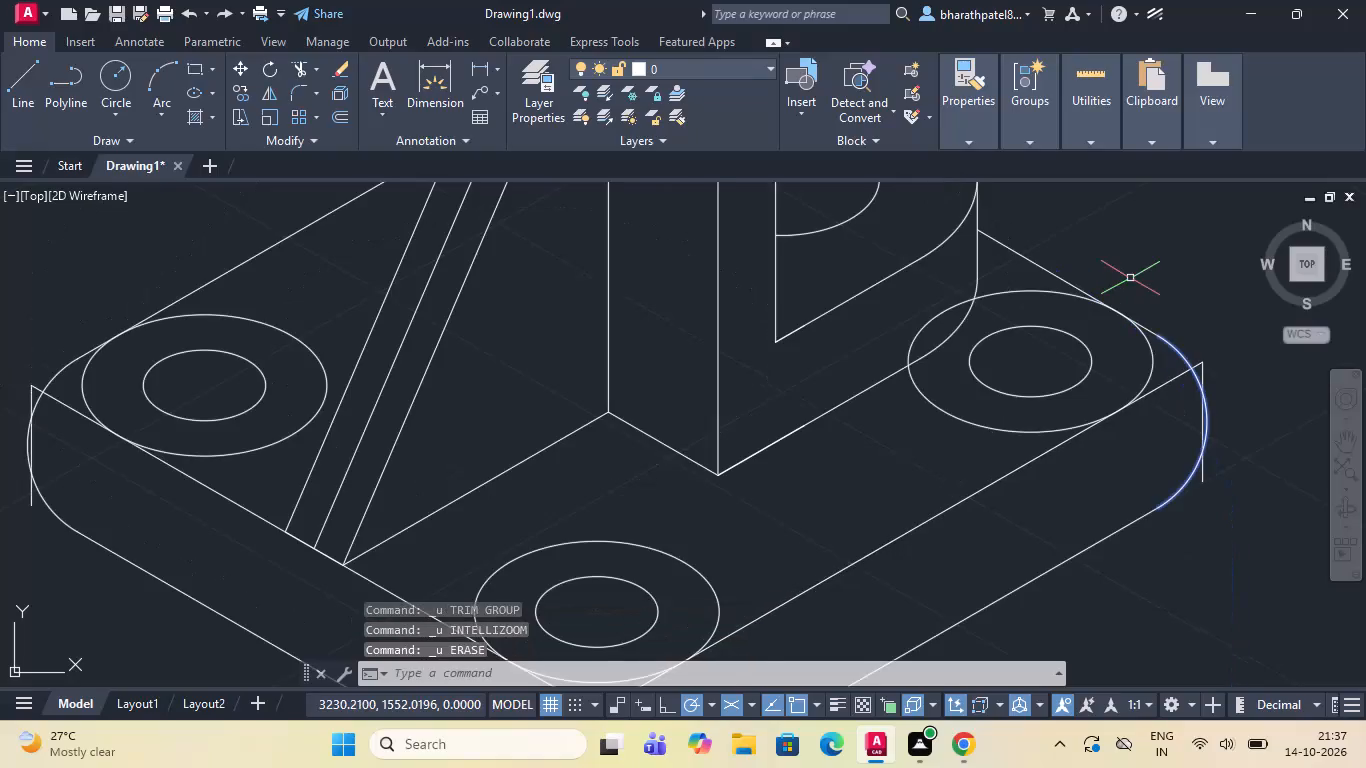
pyautogui.hotkey('ctrl', 'z')
pyautogui.hotkey('ctrl', 'z')
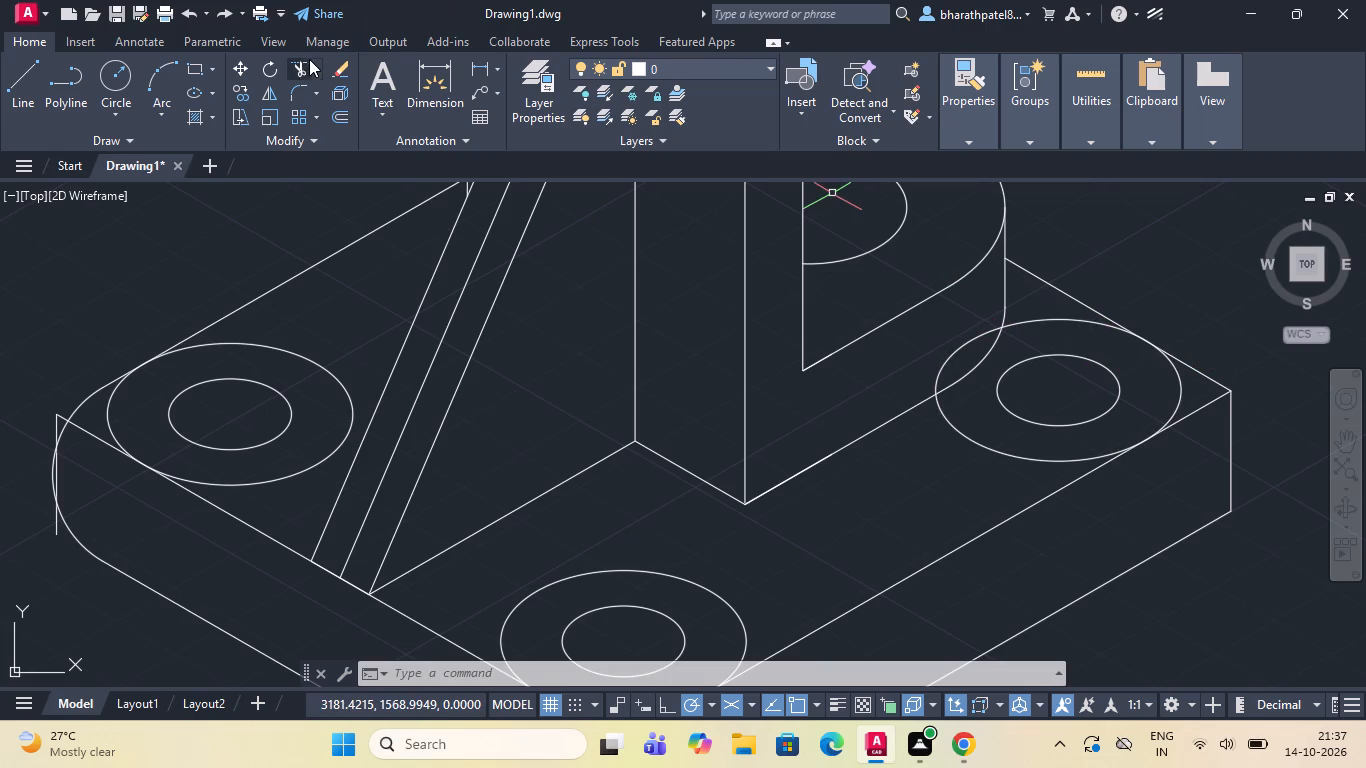
# Trim the ends of the base's two top edges that extend past the outer hole circle at the right corner.
pyautogui.moveTo(295, 64); pyautogui.dragTo(307, 71)
pyautogui.moveTo(1210, 344); pyautogui.dragTo(1184, 443)
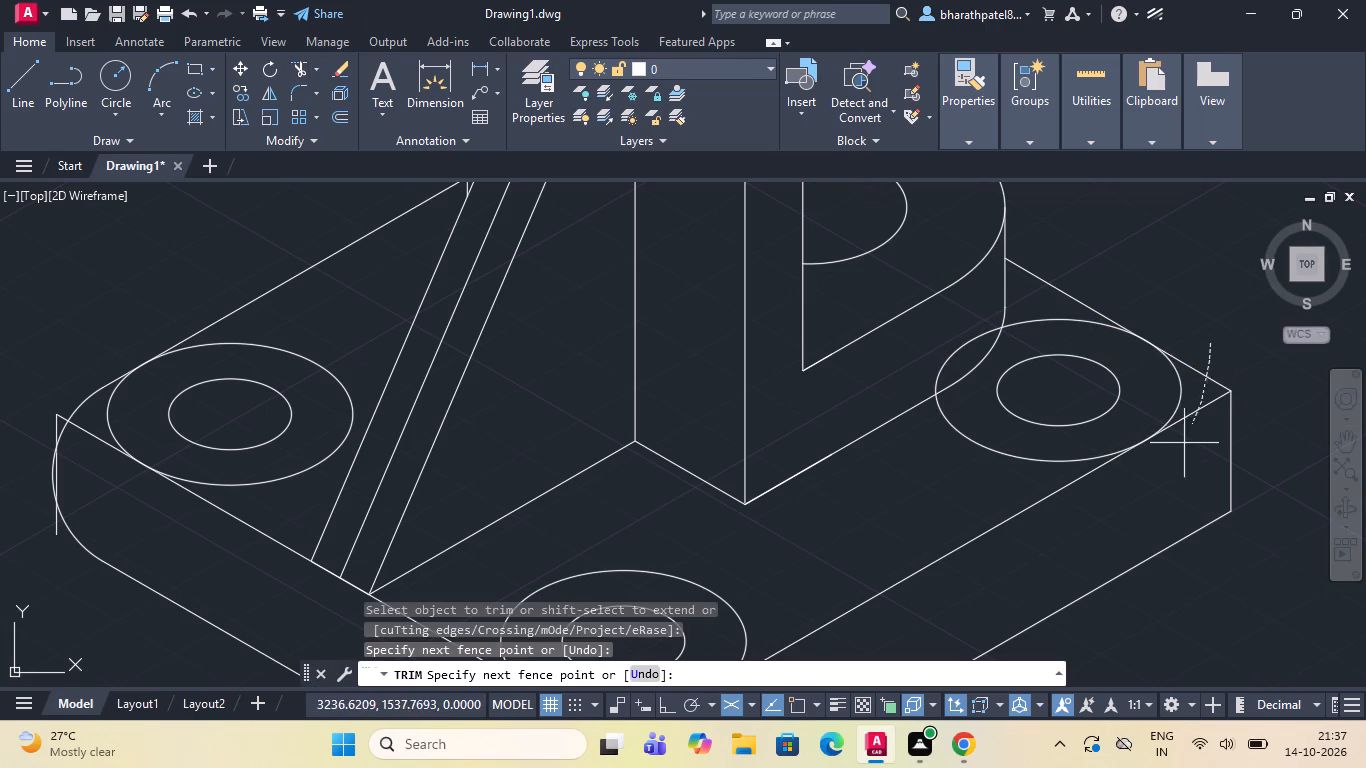
pyautogui.moveTo(1184, 443); pyautogui.dragTo(1183, 452)
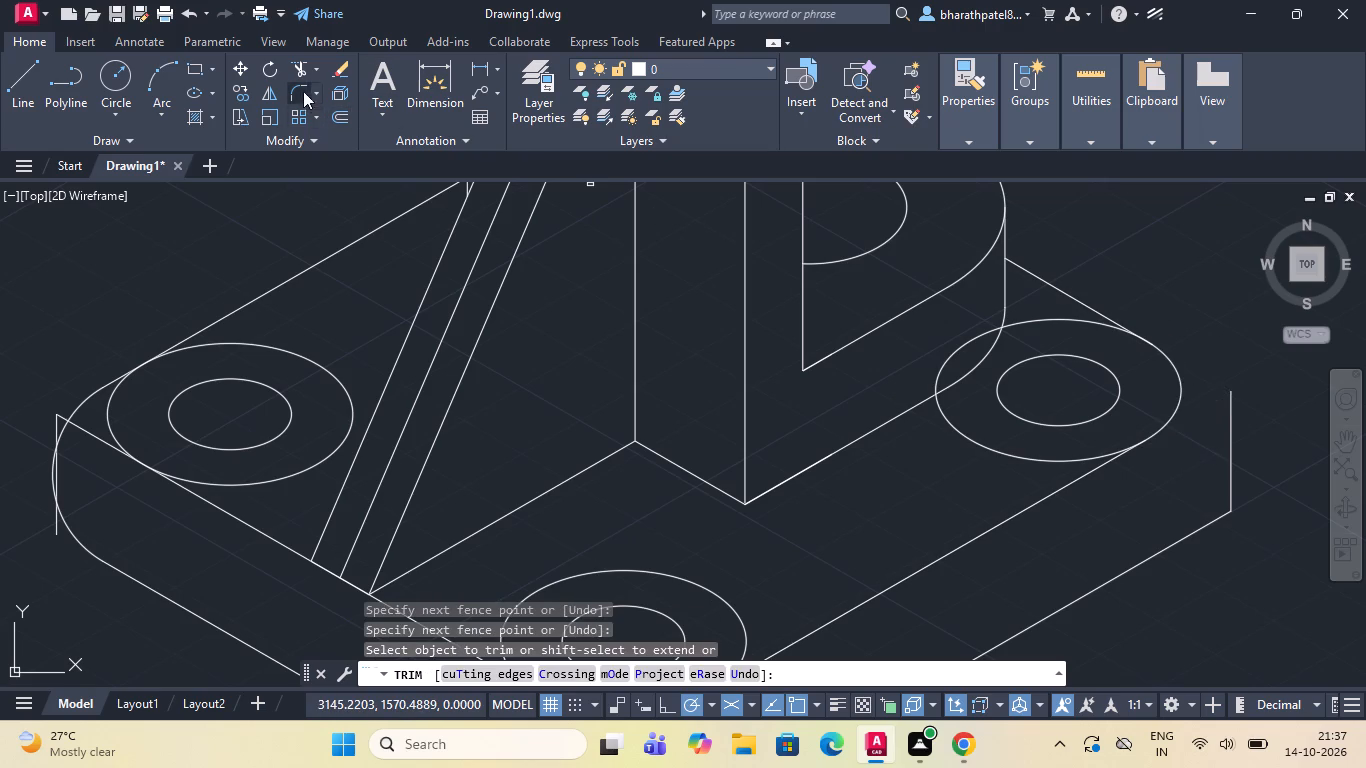
# Fillet the base's lower front-right edge with the vertical edge at the right corner.
pyautogui.click(297, 82)
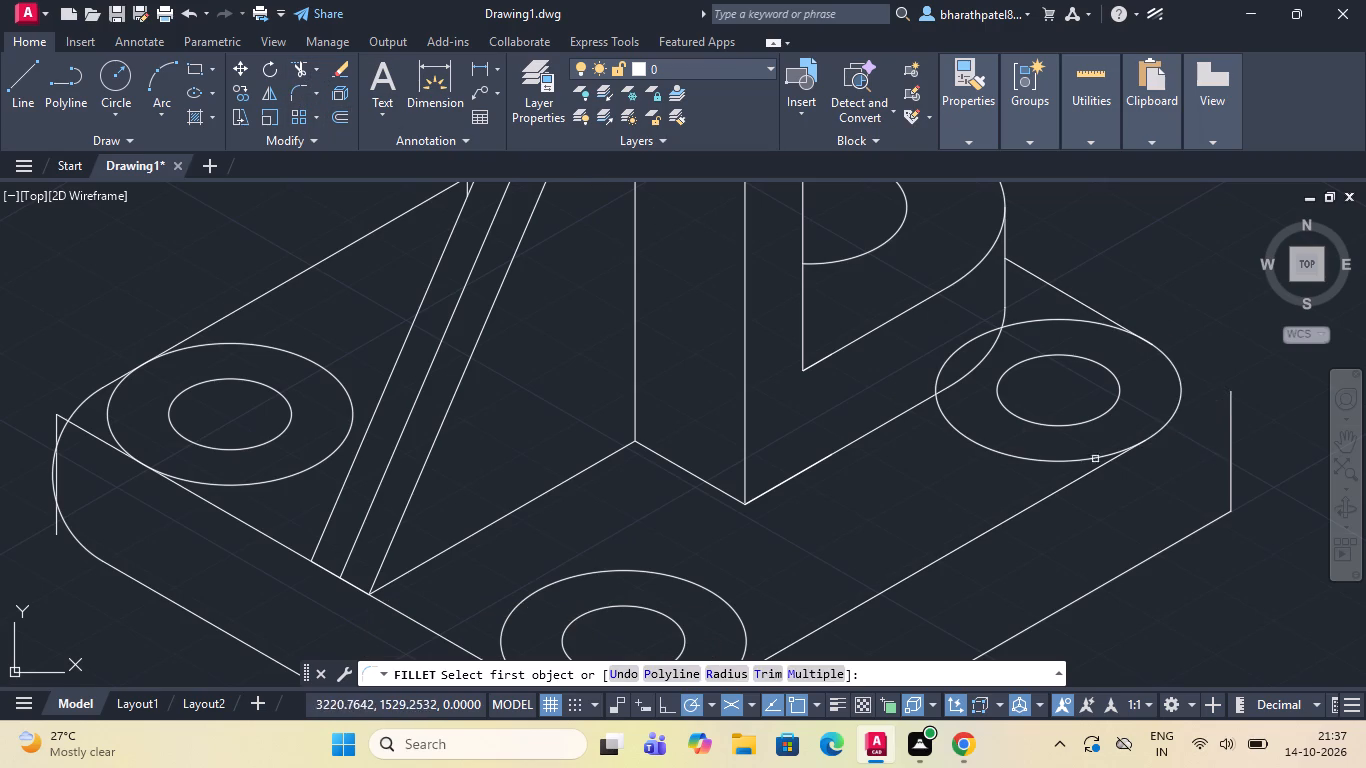
pyautogui.click(1209, 526)
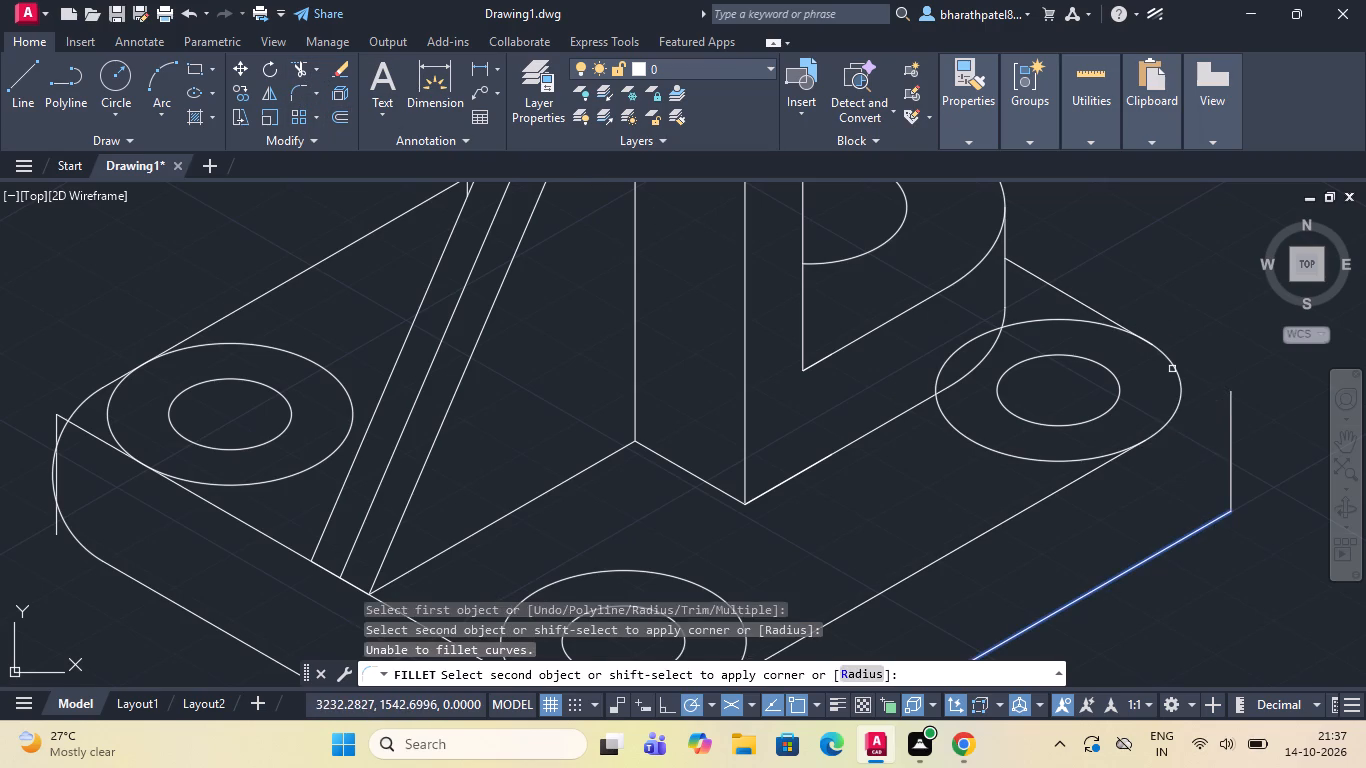
pyautogui.click(1232, 418)
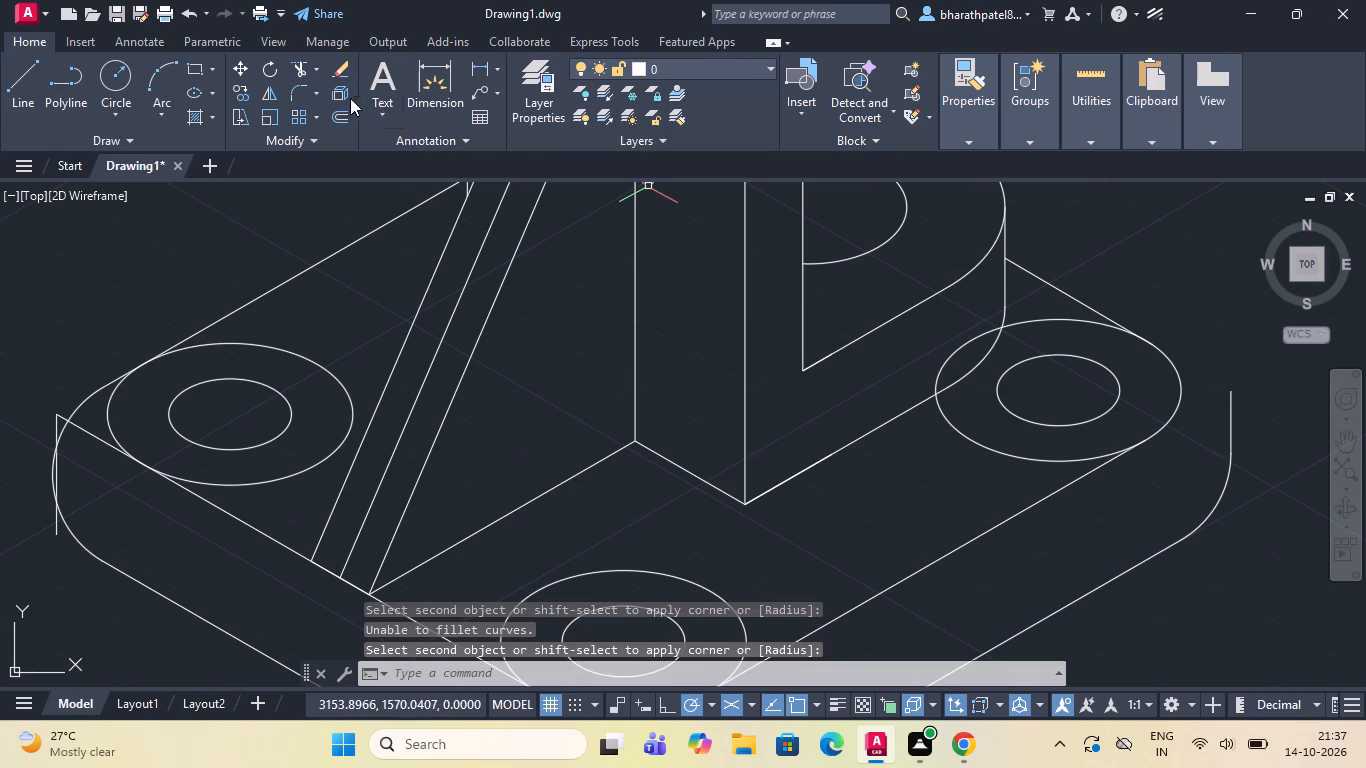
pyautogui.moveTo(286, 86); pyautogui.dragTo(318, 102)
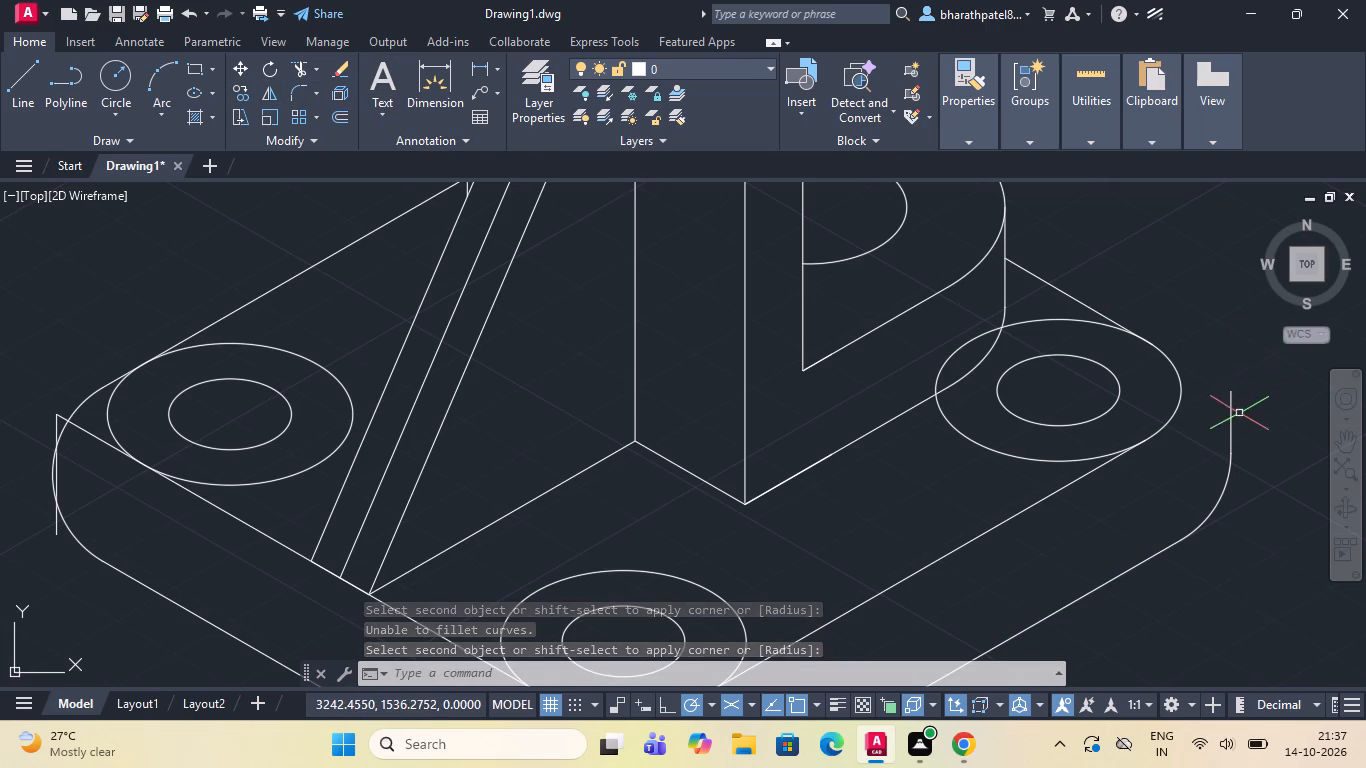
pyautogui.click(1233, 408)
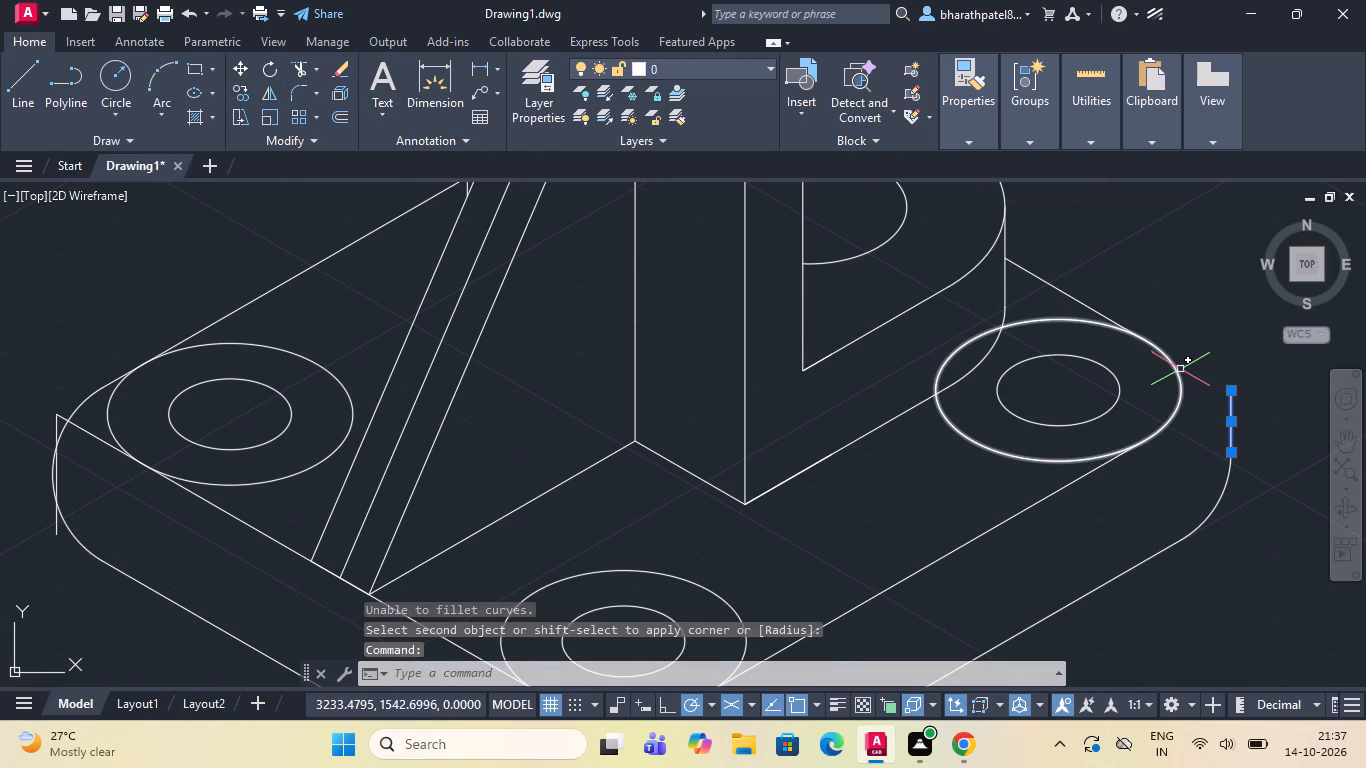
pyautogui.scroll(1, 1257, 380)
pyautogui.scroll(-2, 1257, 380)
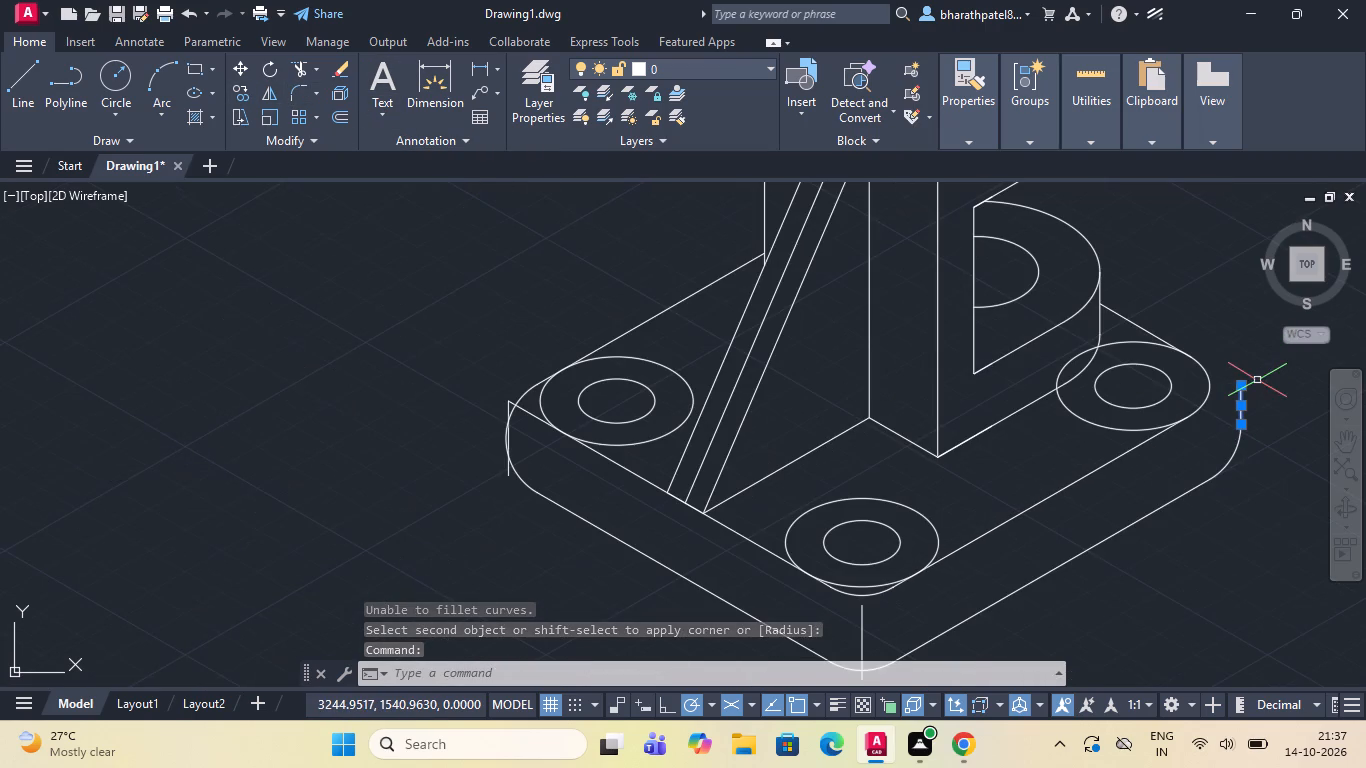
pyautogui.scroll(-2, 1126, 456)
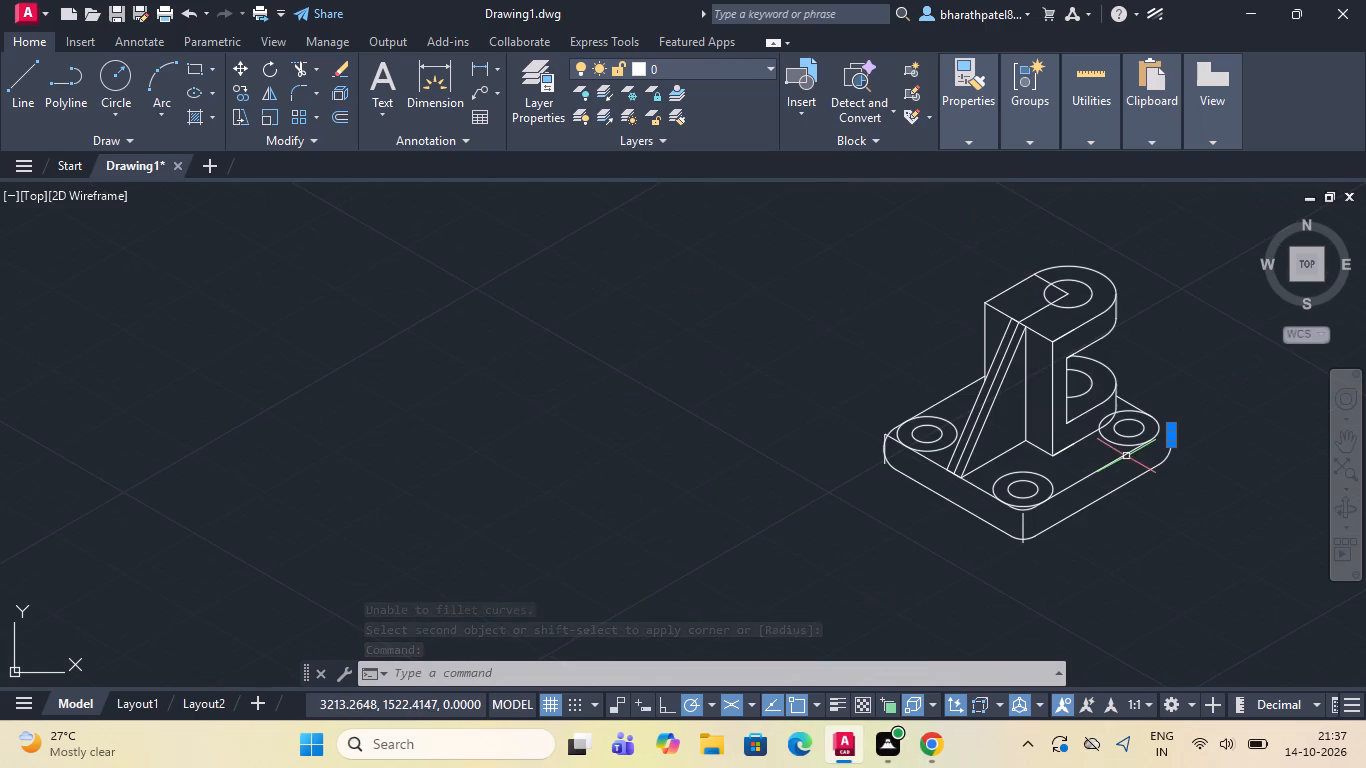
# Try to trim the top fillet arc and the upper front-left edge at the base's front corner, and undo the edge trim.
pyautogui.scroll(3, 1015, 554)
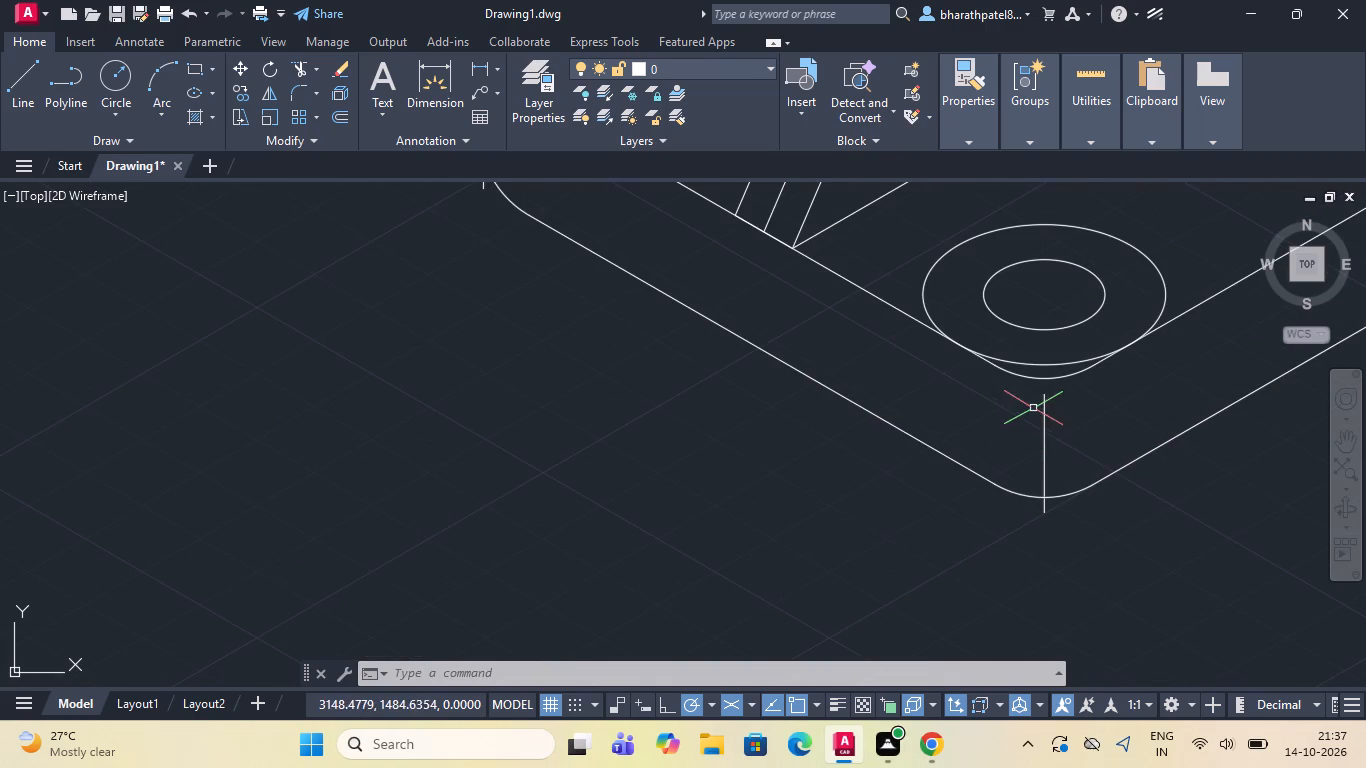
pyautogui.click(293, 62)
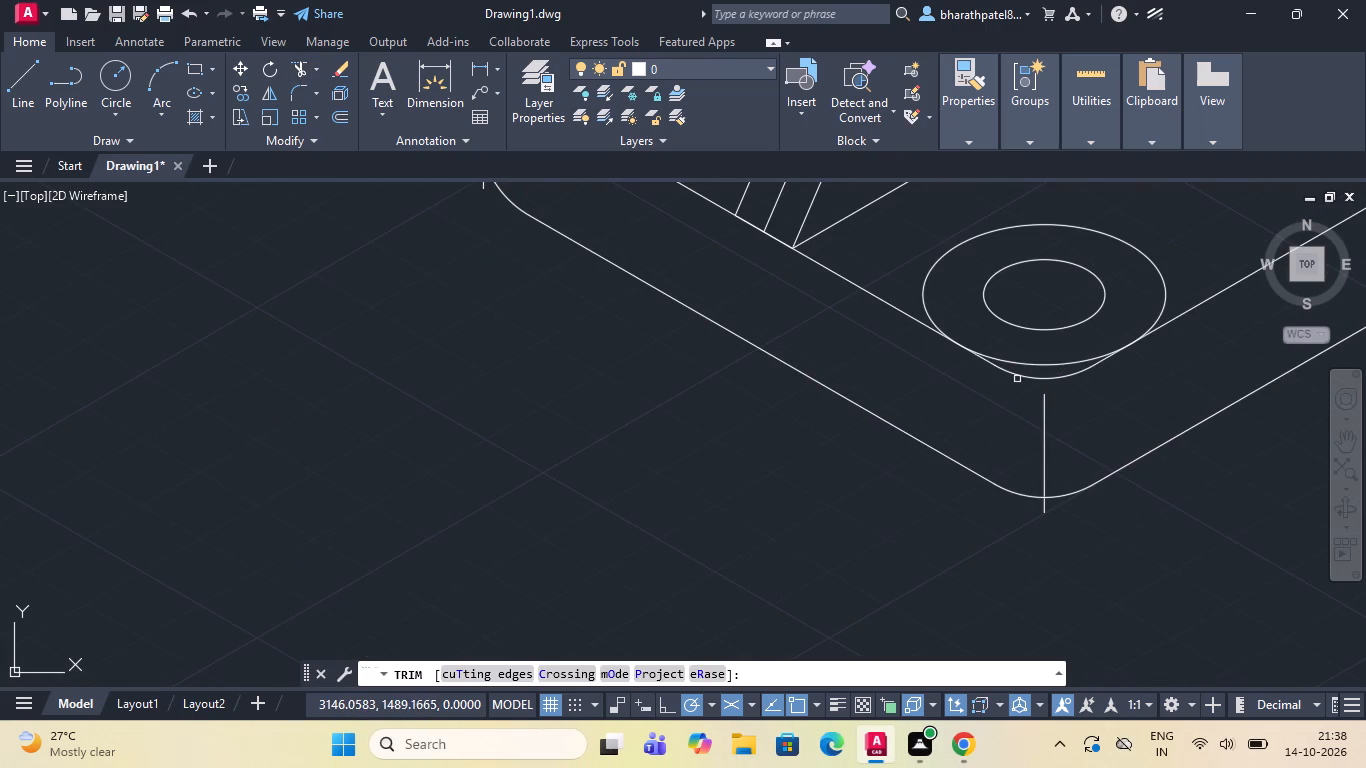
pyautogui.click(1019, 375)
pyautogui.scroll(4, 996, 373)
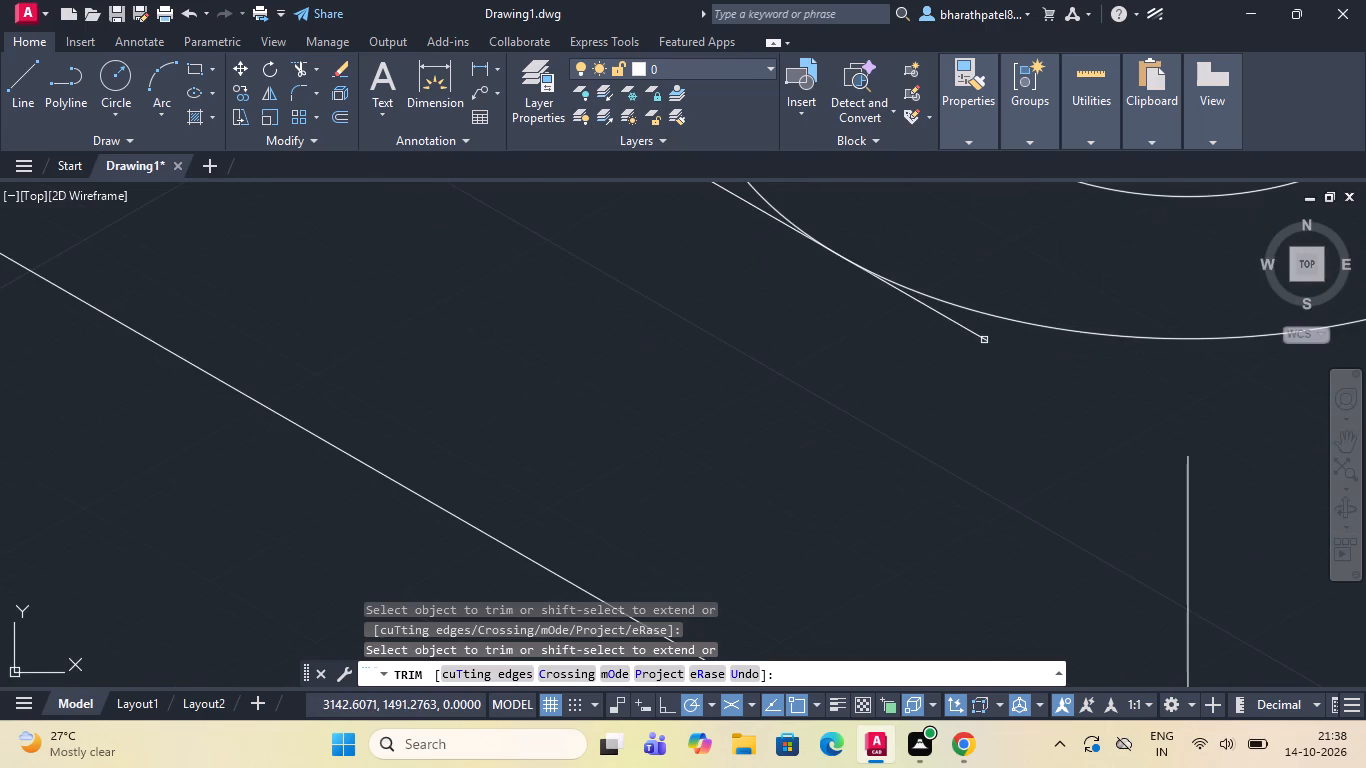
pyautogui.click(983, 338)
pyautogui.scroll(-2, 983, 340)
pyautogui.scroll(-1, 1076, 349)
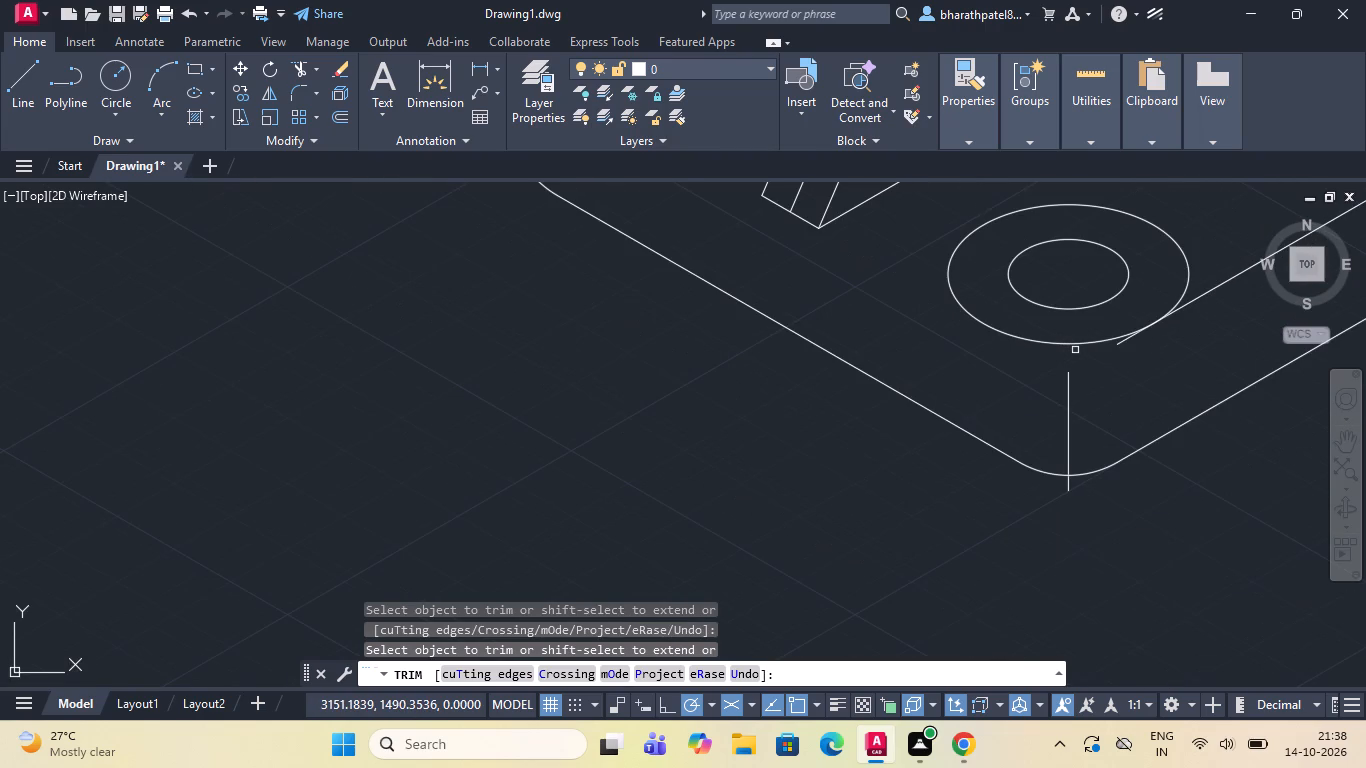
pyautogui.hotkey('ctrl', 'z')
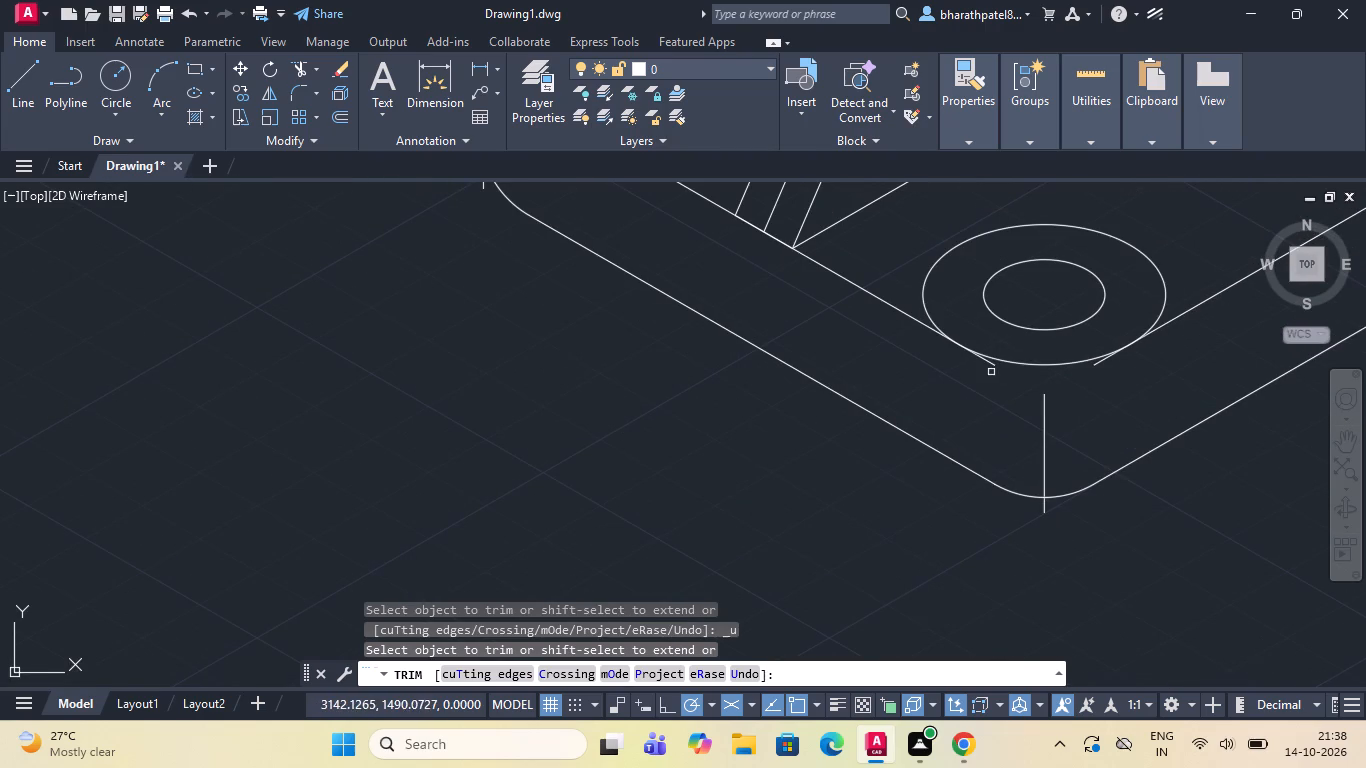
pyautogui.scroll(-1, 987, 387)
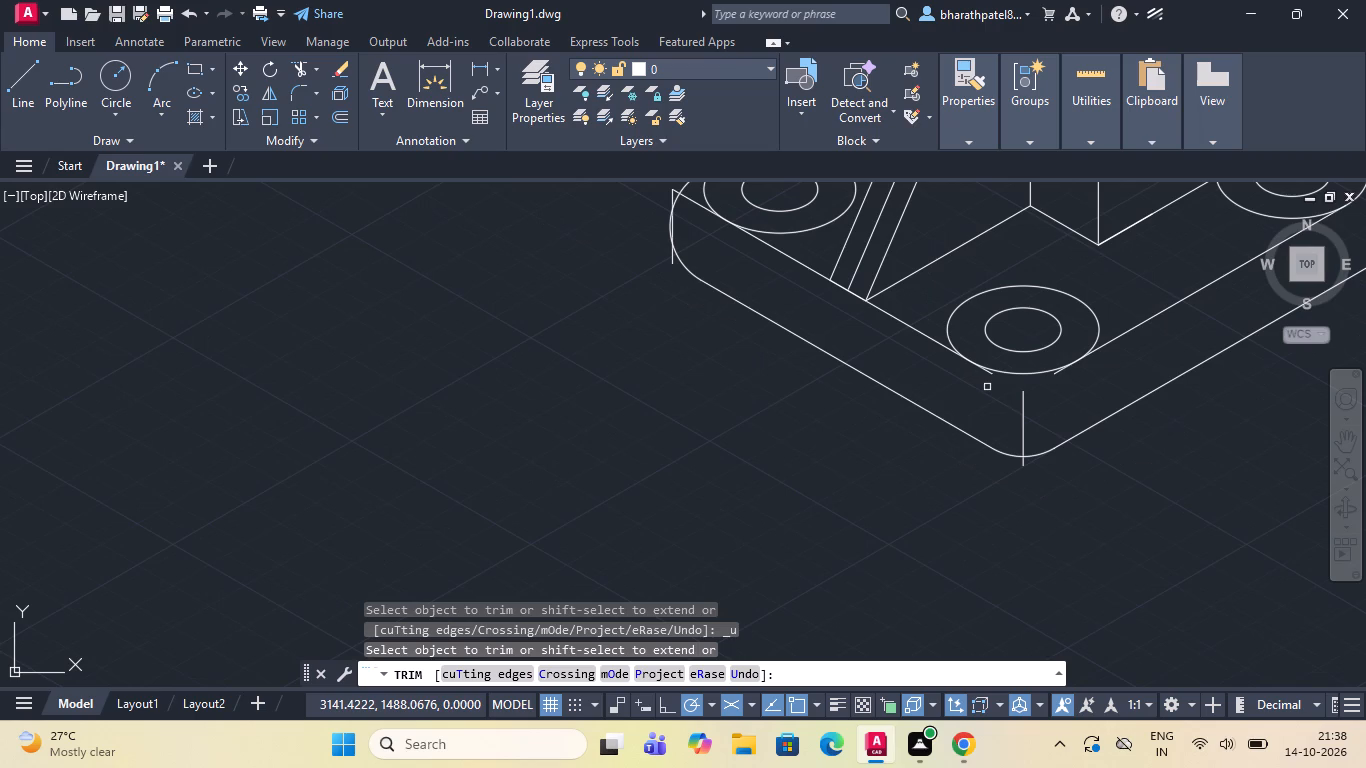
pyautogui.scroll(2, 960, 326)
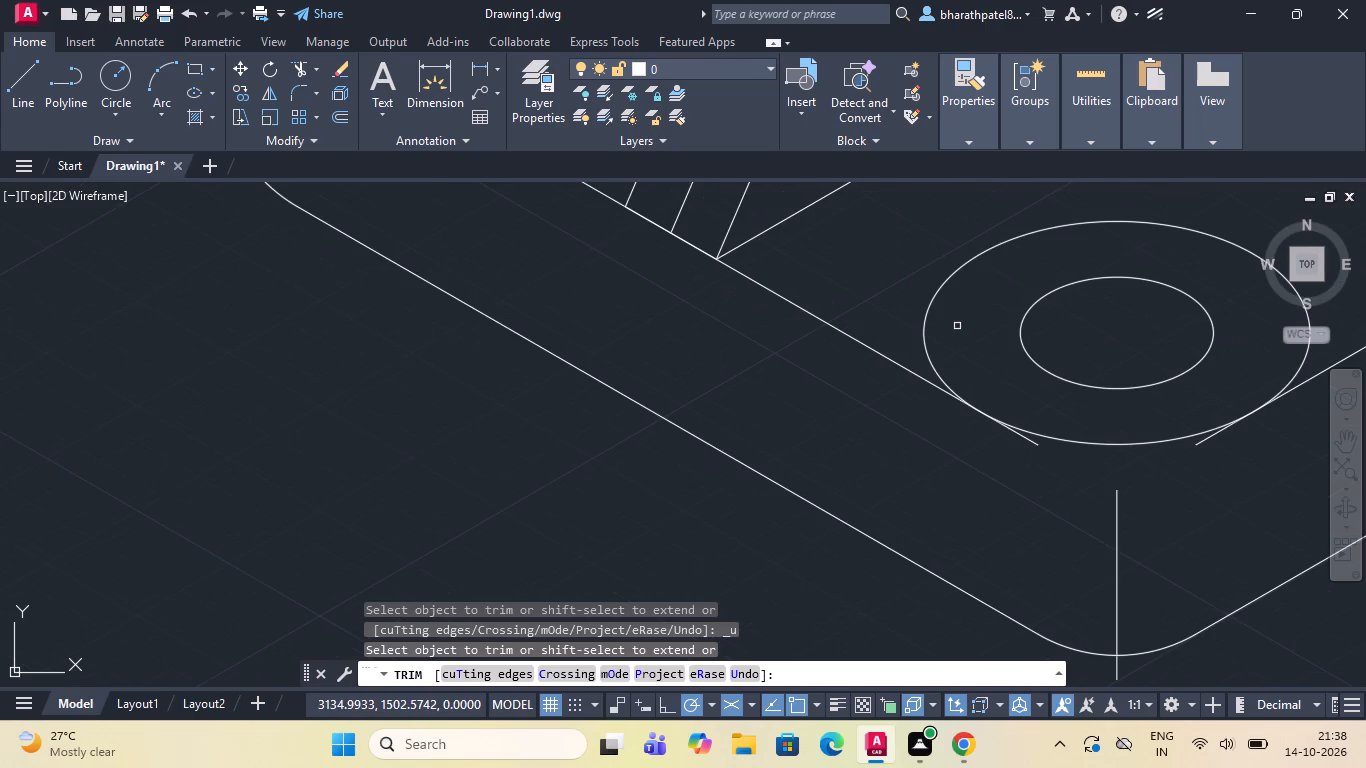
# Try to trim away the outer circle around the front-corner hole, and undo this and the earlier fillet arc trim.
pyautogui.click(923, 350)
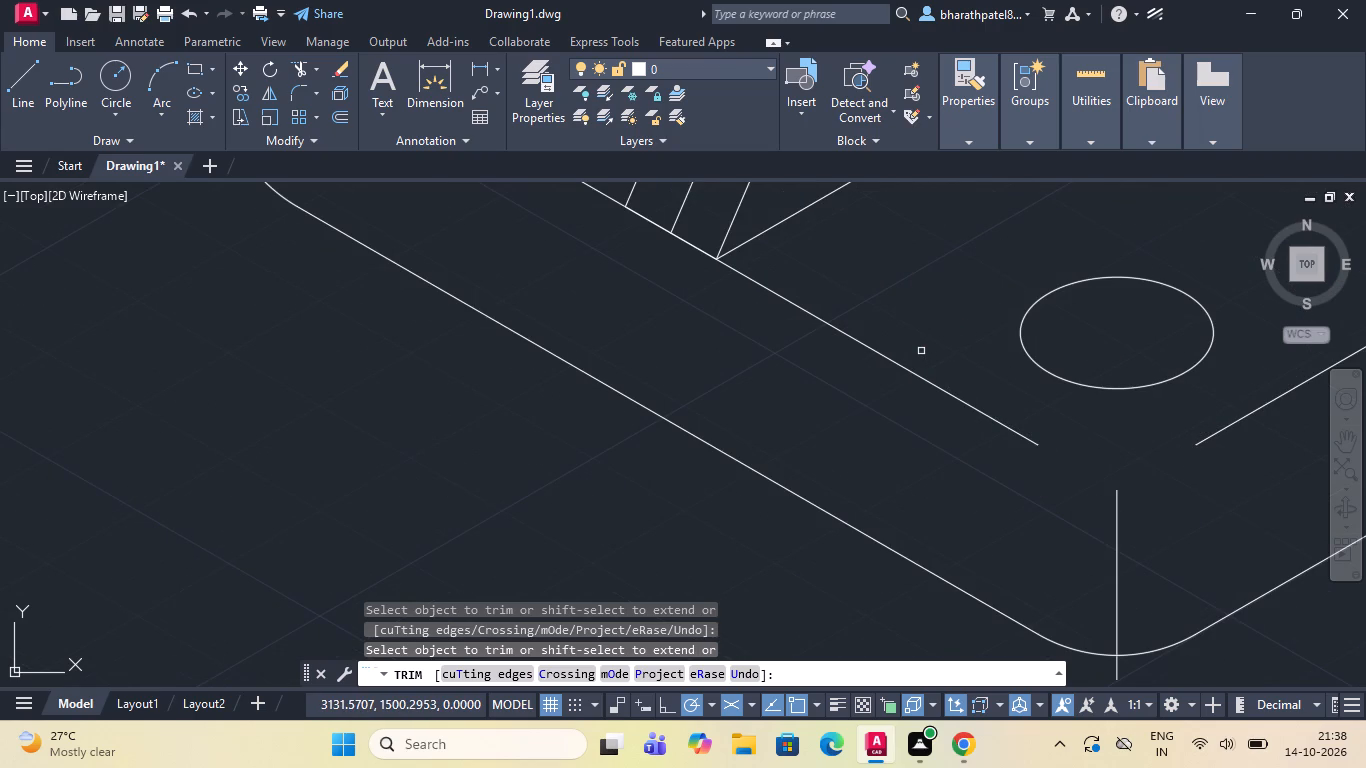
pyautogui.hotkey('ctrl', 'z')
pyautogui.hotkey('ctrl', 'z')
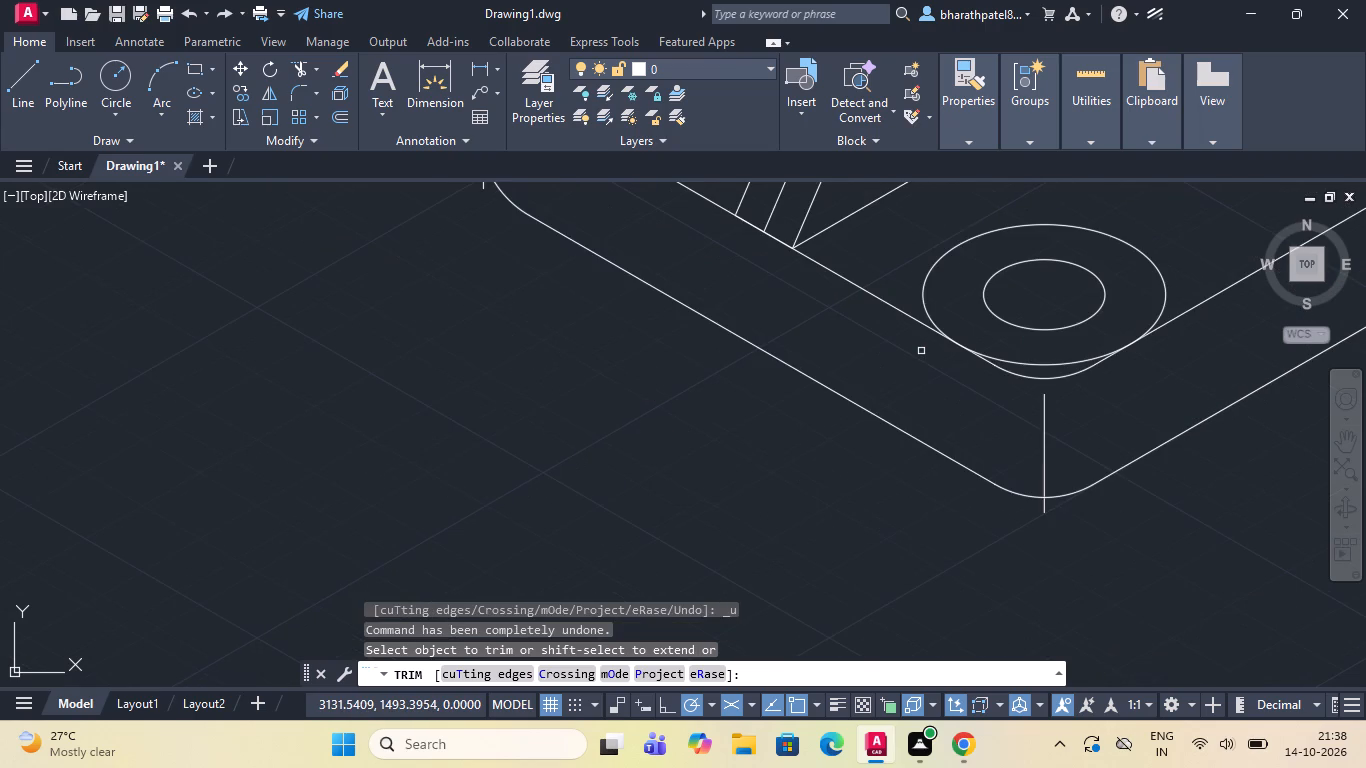
# Trim away the outer circle around the hole at the base's front corner.
pyautogui.click(924, 282)
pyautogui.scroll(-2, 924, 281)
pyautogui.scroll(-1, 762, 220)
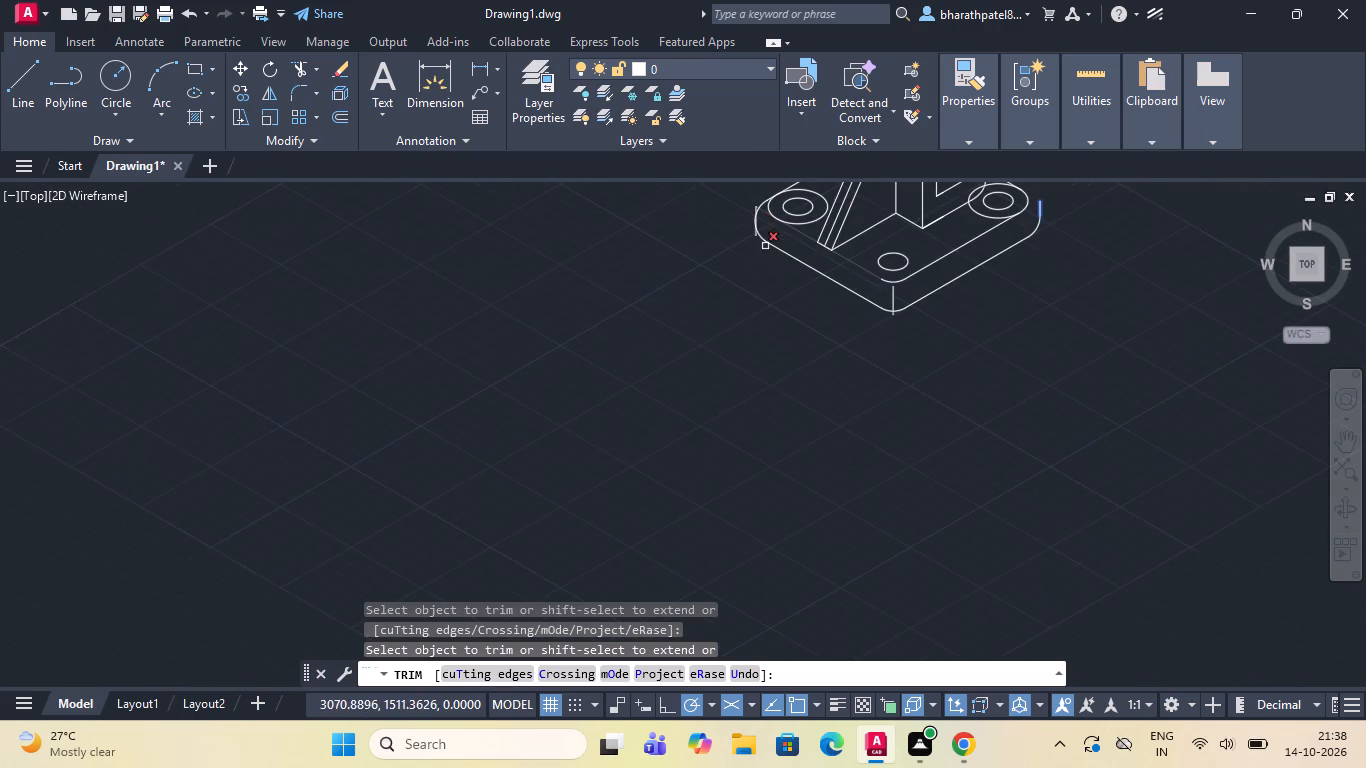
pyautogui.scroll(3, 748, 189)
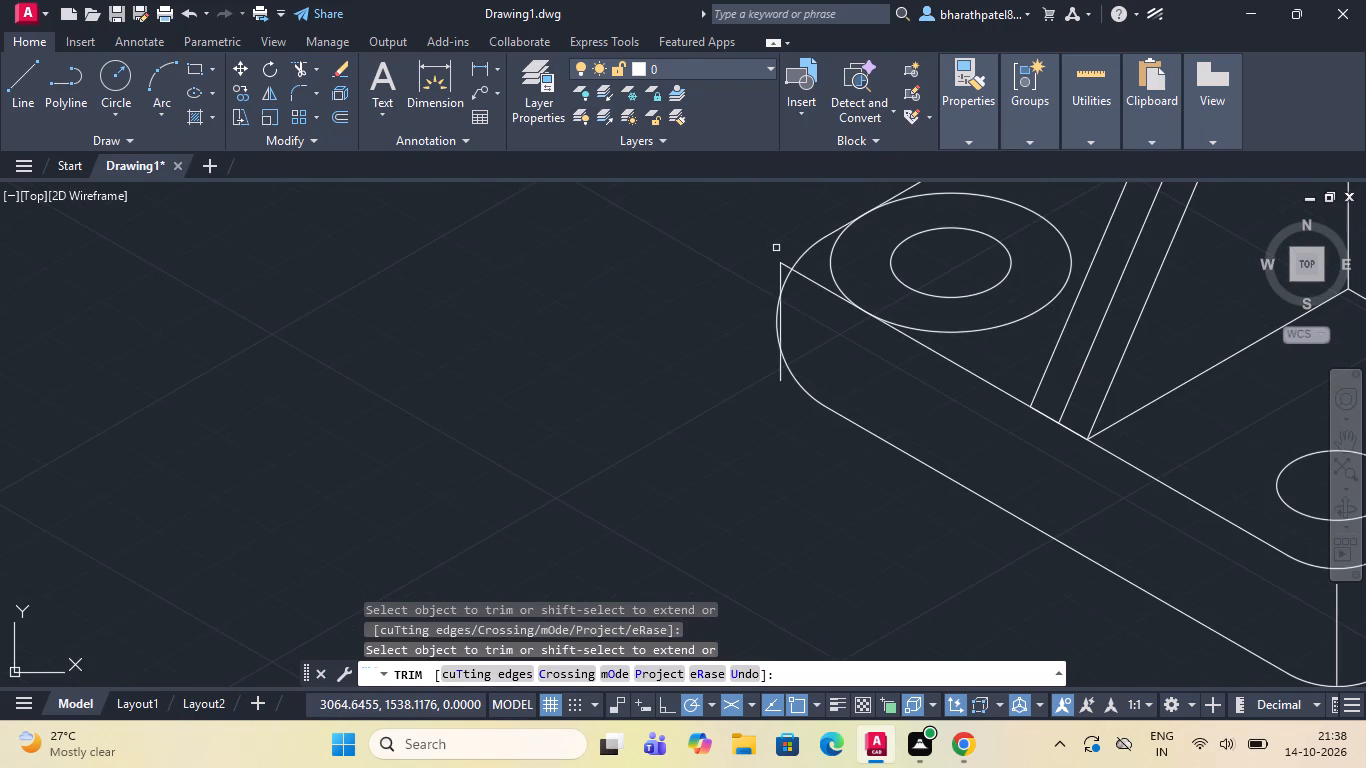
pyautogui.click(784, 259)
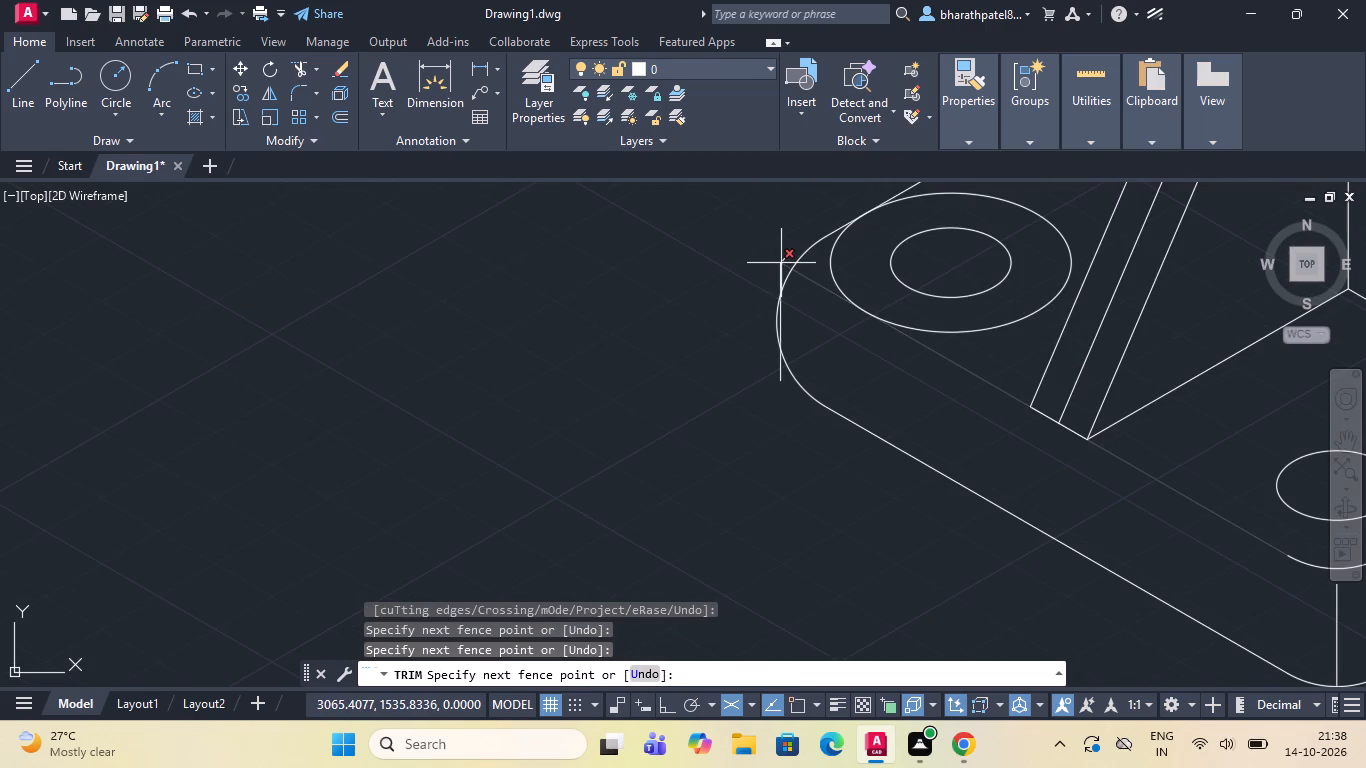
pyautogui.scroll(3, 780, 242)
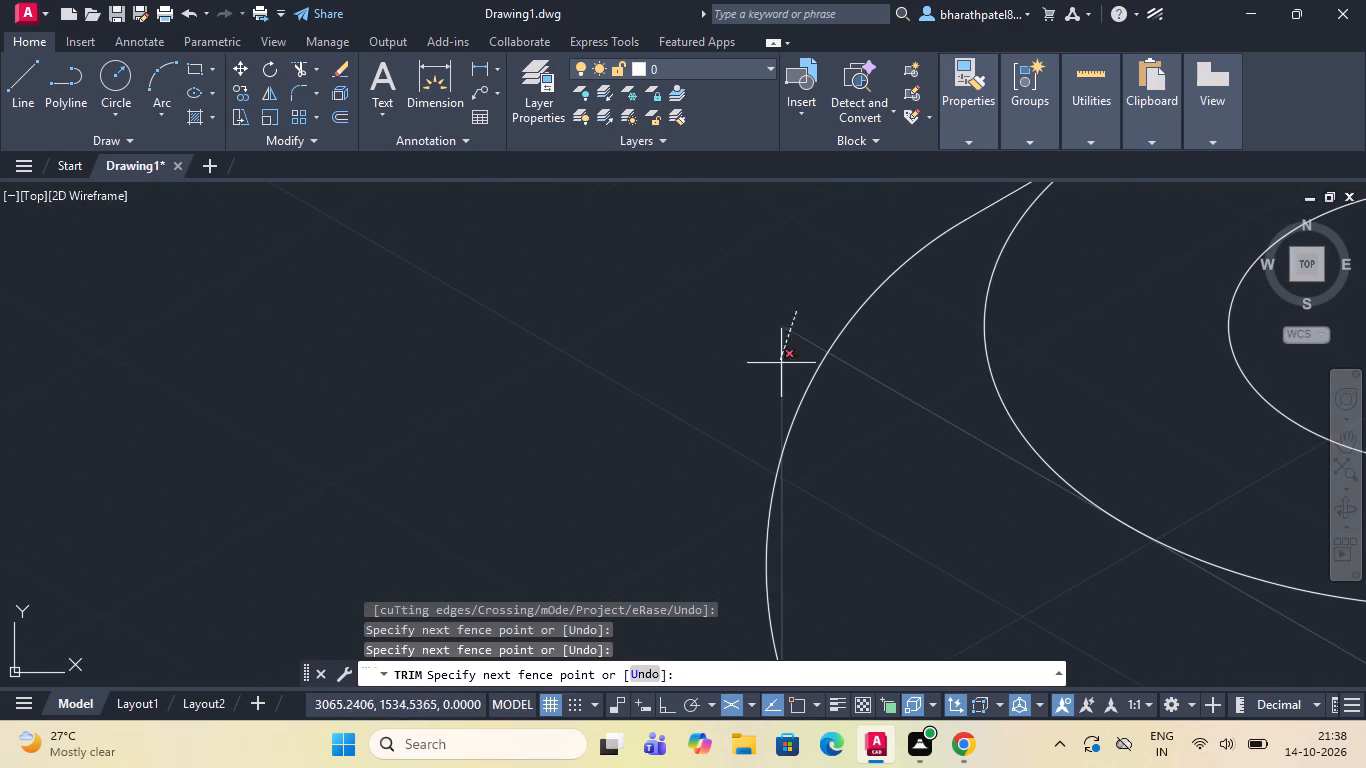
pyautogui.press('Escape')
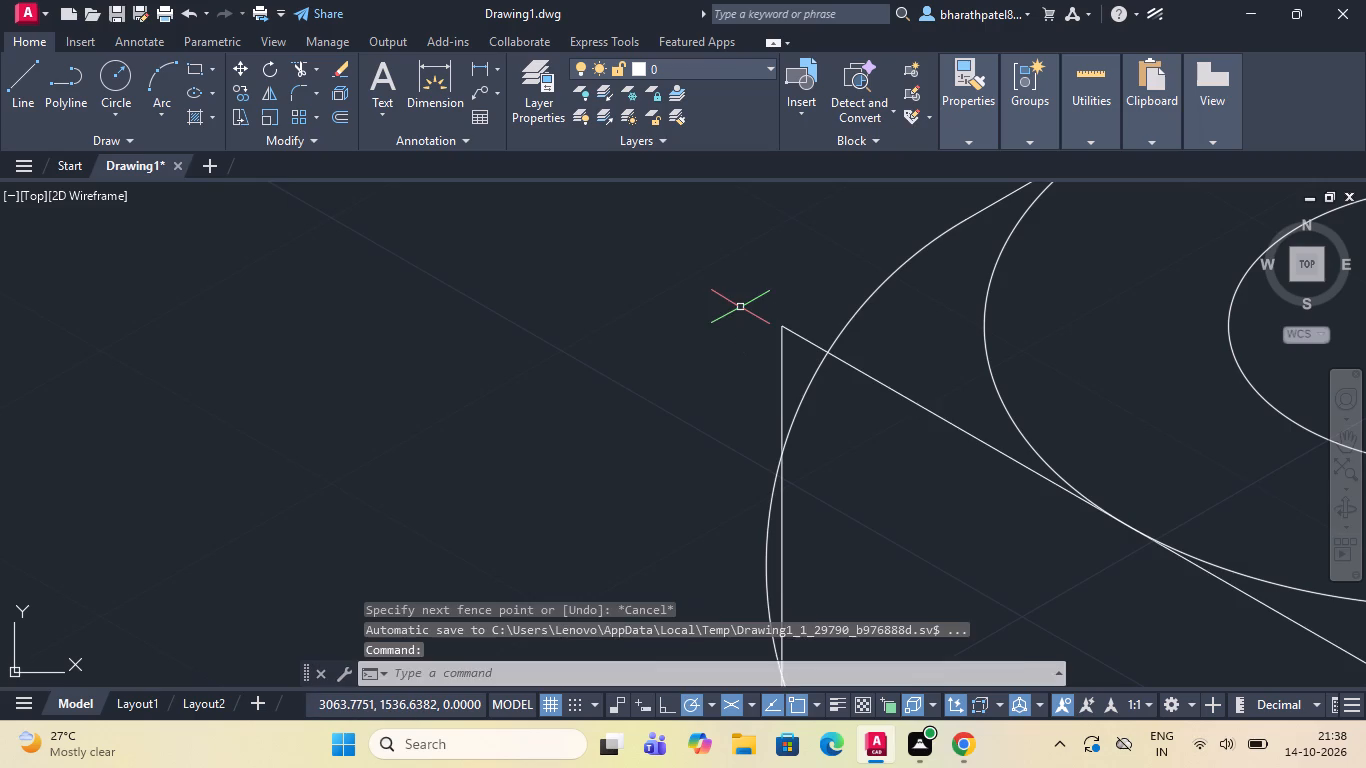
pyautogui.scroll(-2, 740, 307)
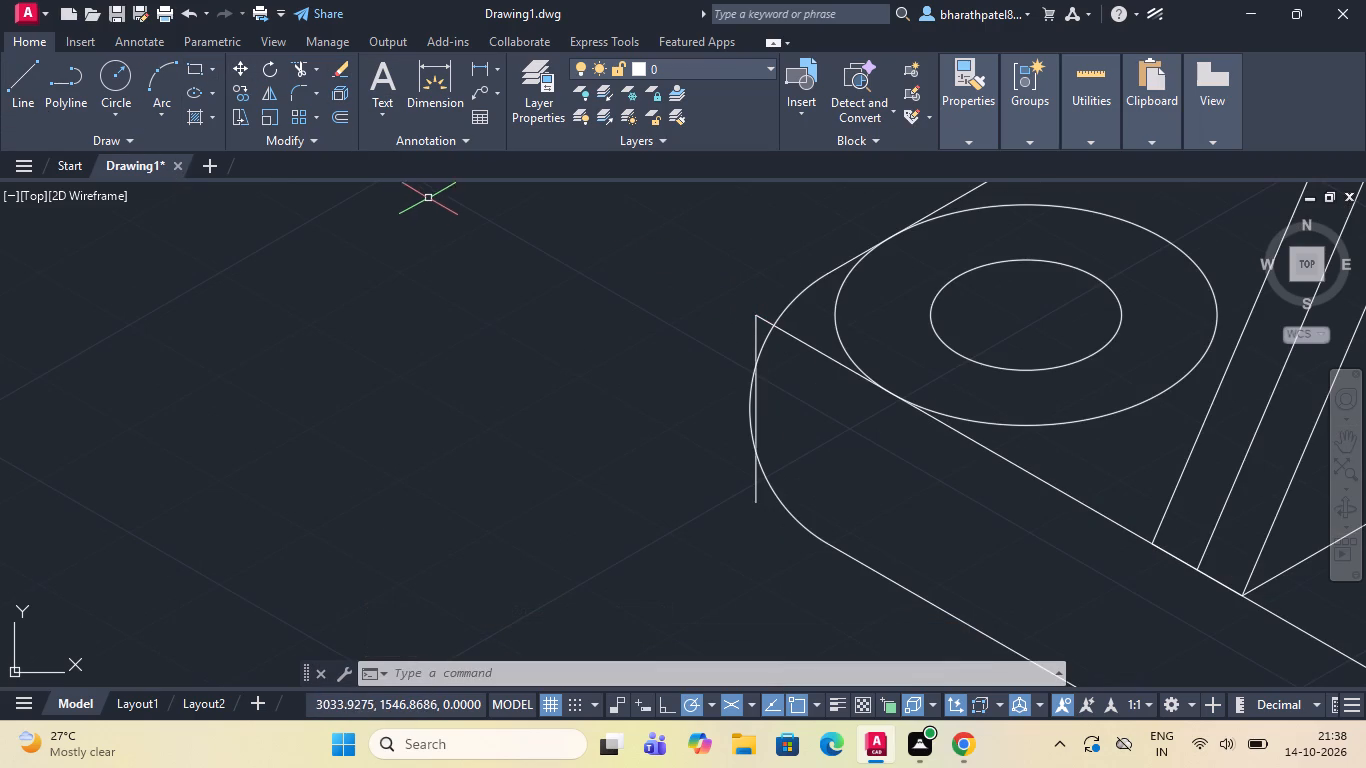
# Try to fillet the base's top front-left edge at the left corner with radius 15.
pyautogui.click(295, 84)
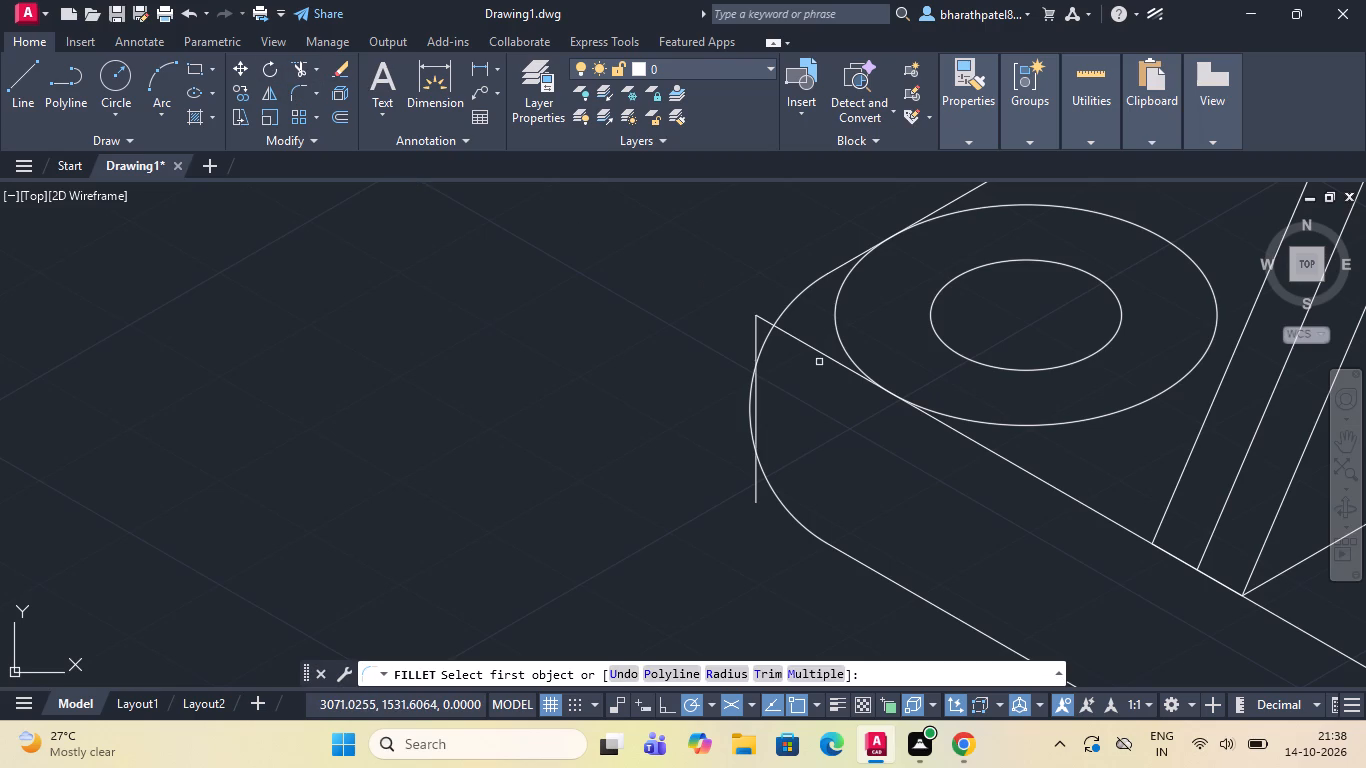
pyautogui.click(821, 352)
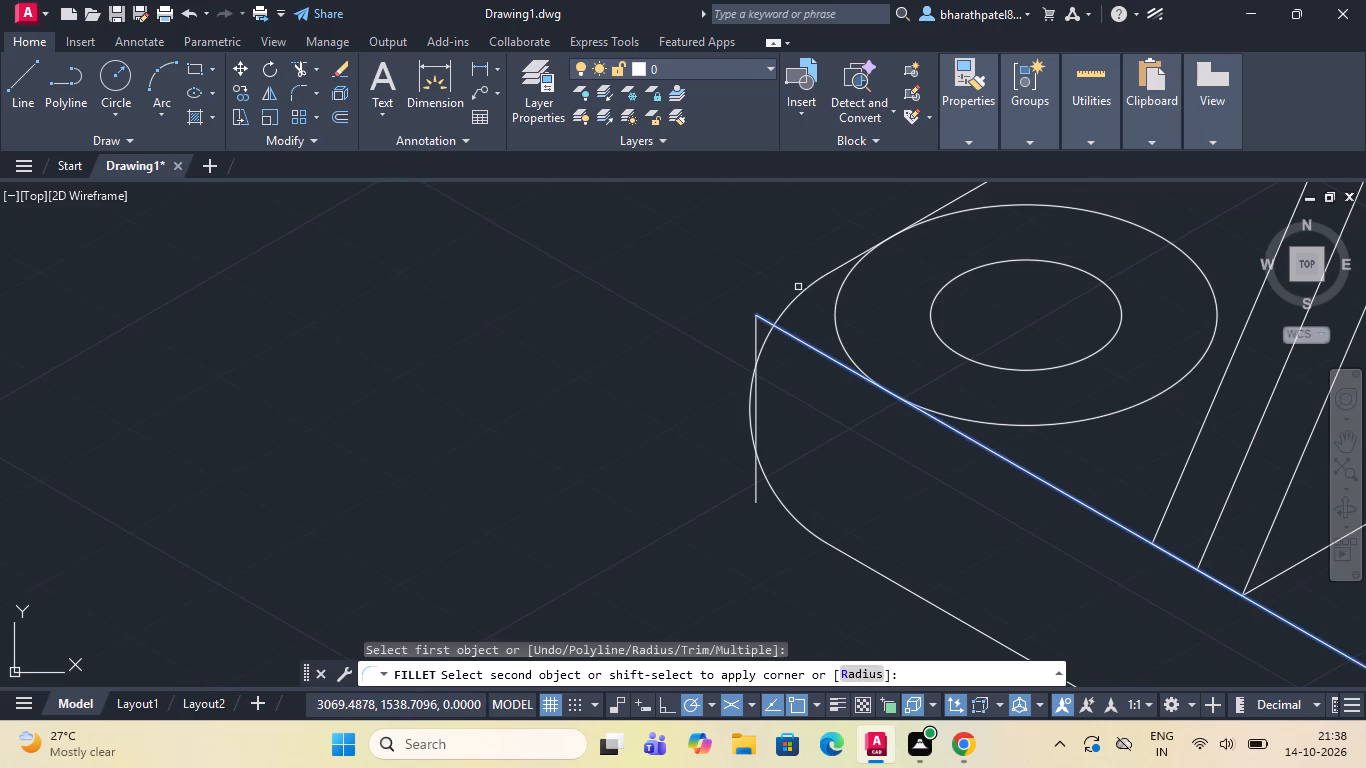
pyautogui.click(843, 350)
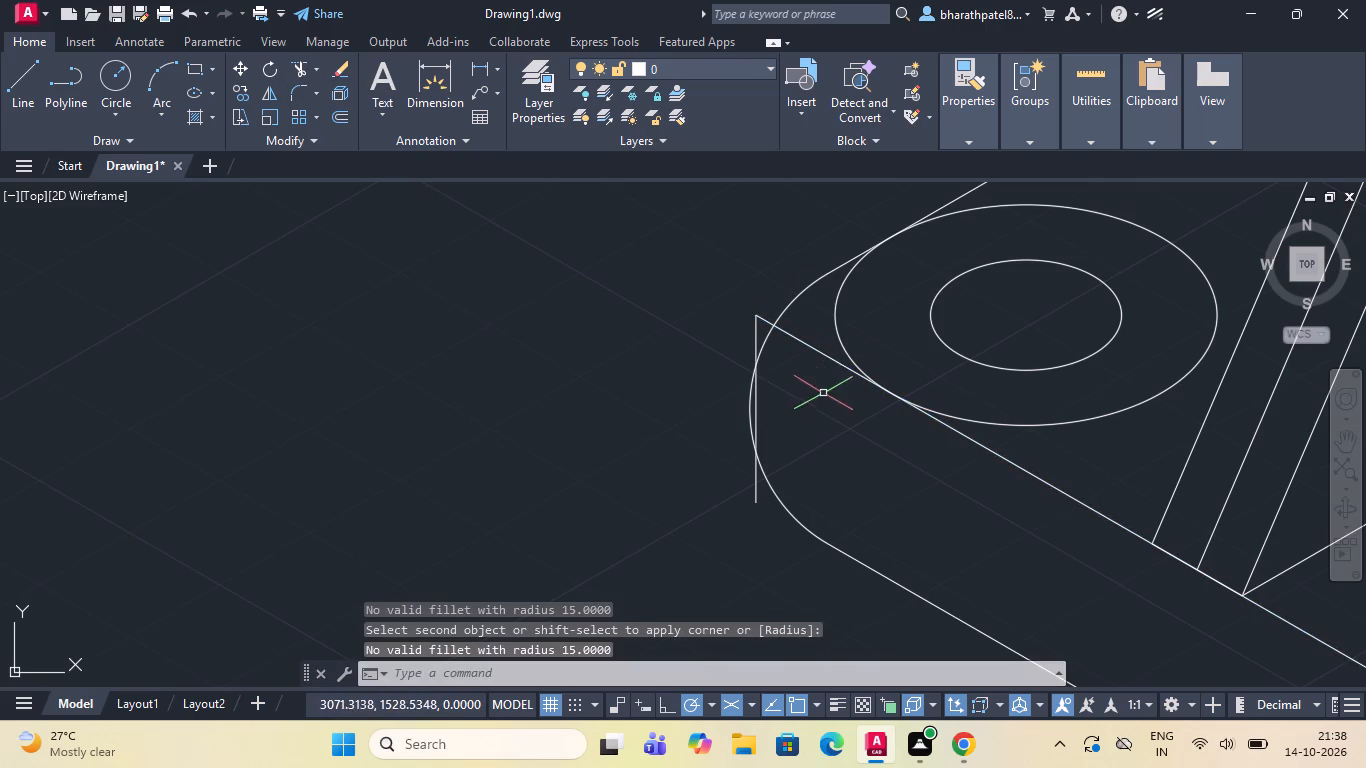
# Draw a short cutting line across the point where the left hole's outer circle touches the top front-left edge.
pyautogui.scroll(4, 889, 391)
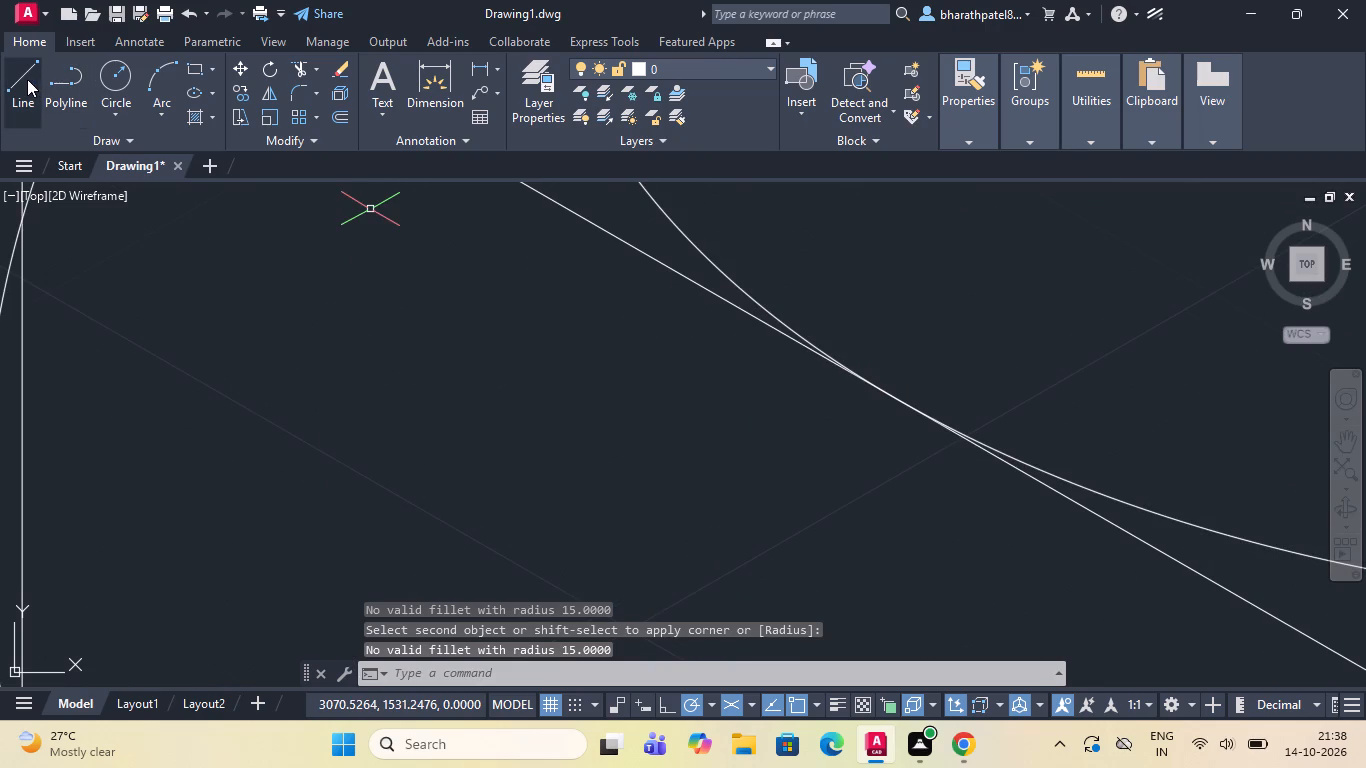
pyautogui.click(25, 75)
pyautogui.moveTo(933, 272); pyautogui.dragTo(820, 372)
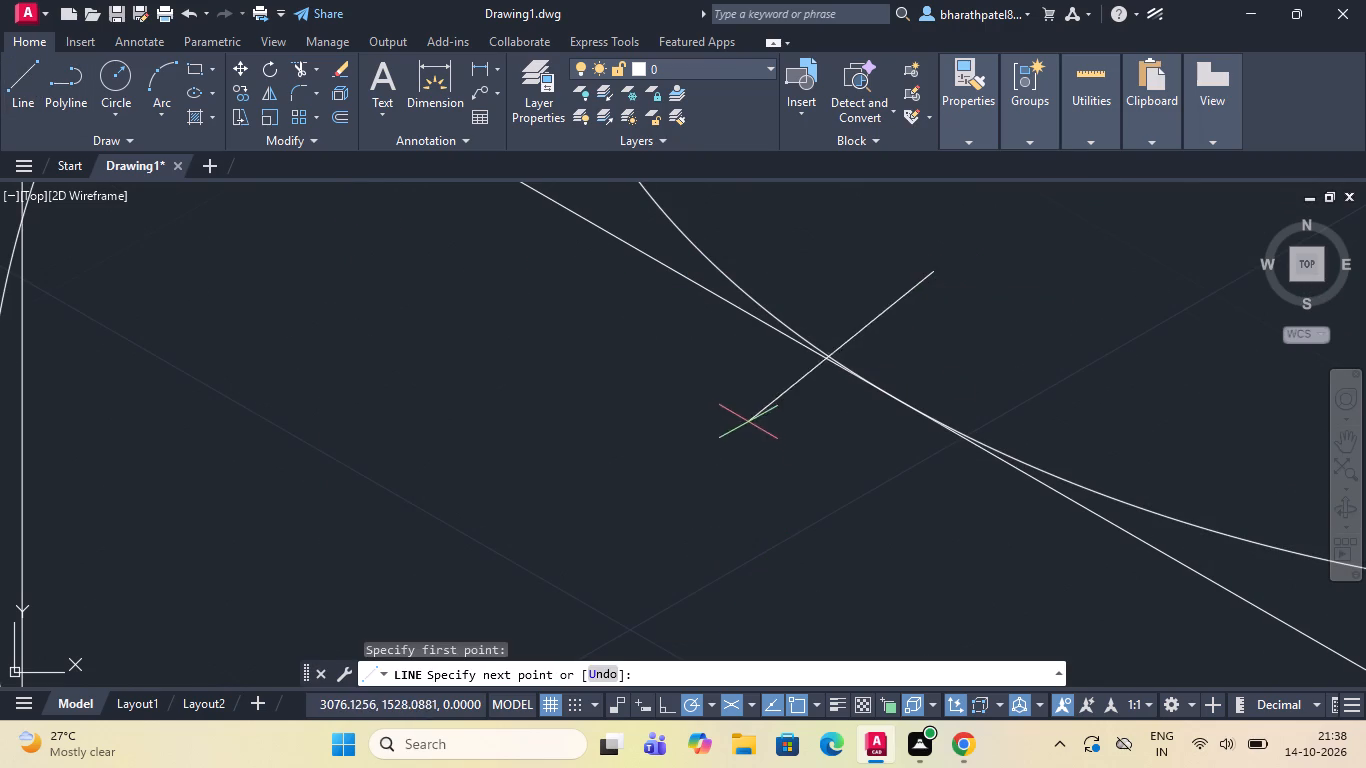
pyautogui.click(801, 462)
pyautogui.scroll(-2, 805, 451)
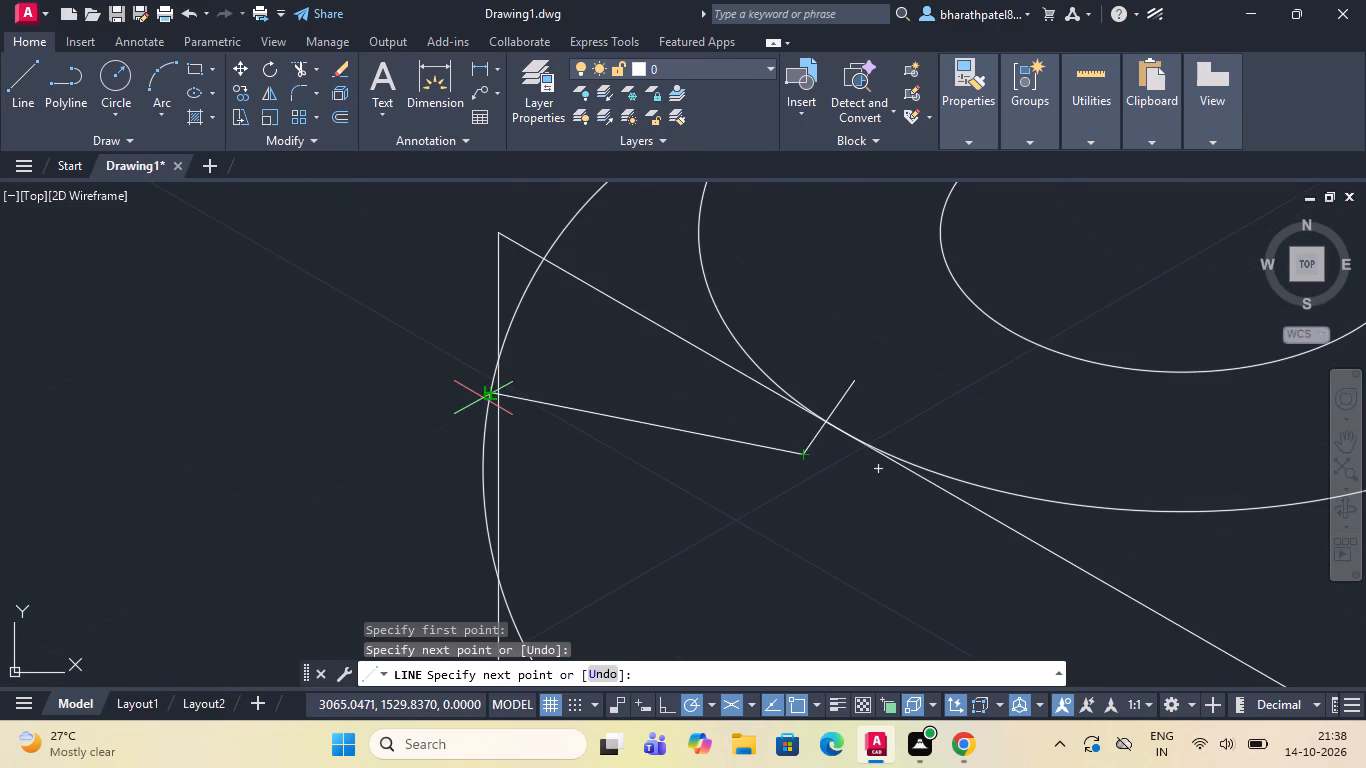
pyautogui.press('Escape')
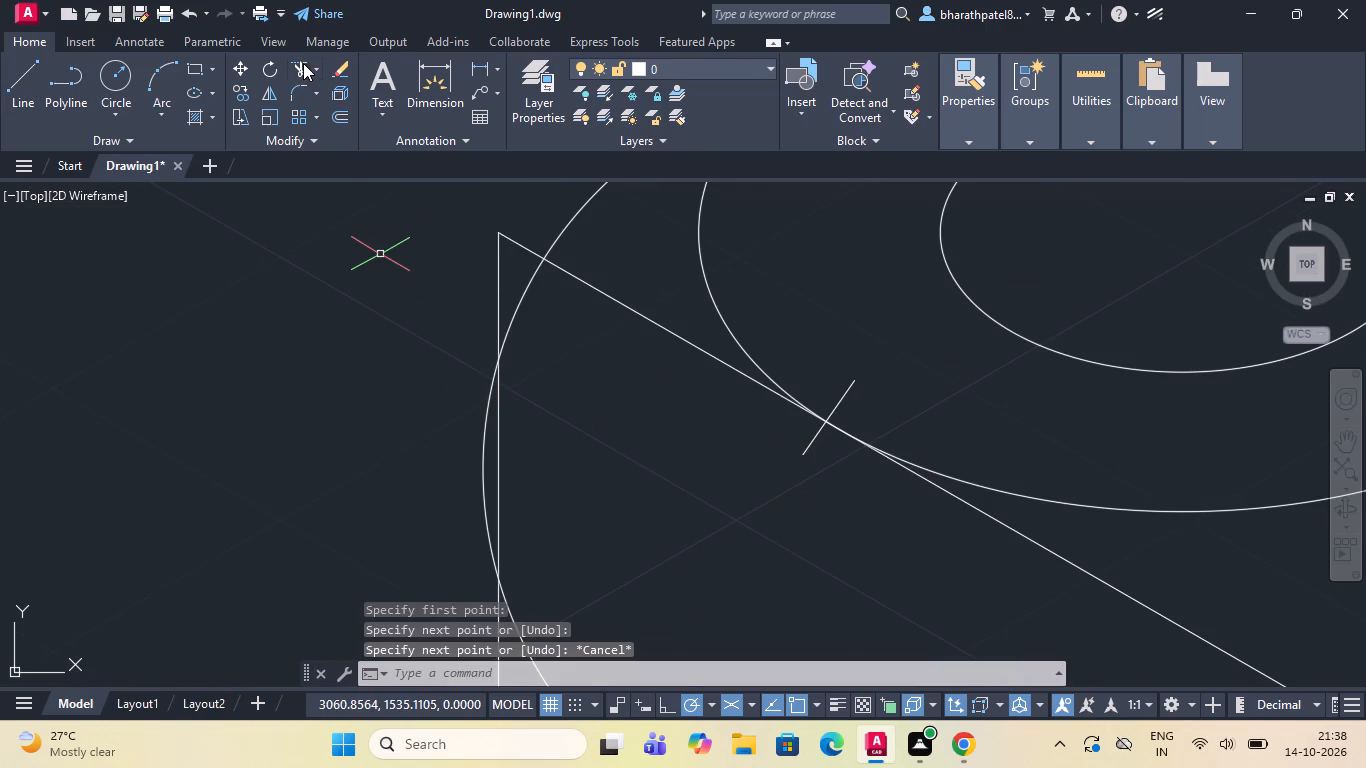
# Trim the top front-left edge back to the short cutting line and remove the vertical edge at the base's left corner.
pyautogui.click(303, 63)
pyautogui.scroll(-2, 540, 238)
pyautogui.click(567, 260)
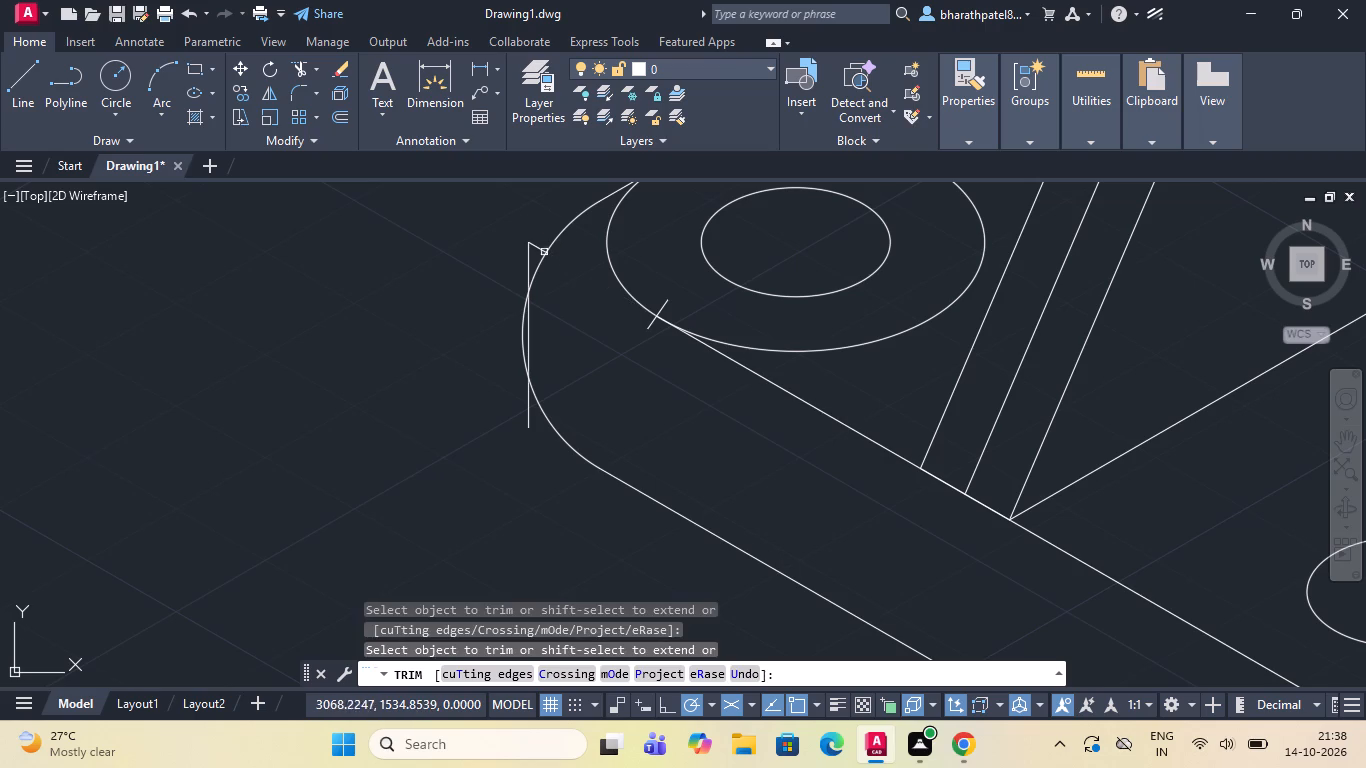
pyautogui.click(542, 249)
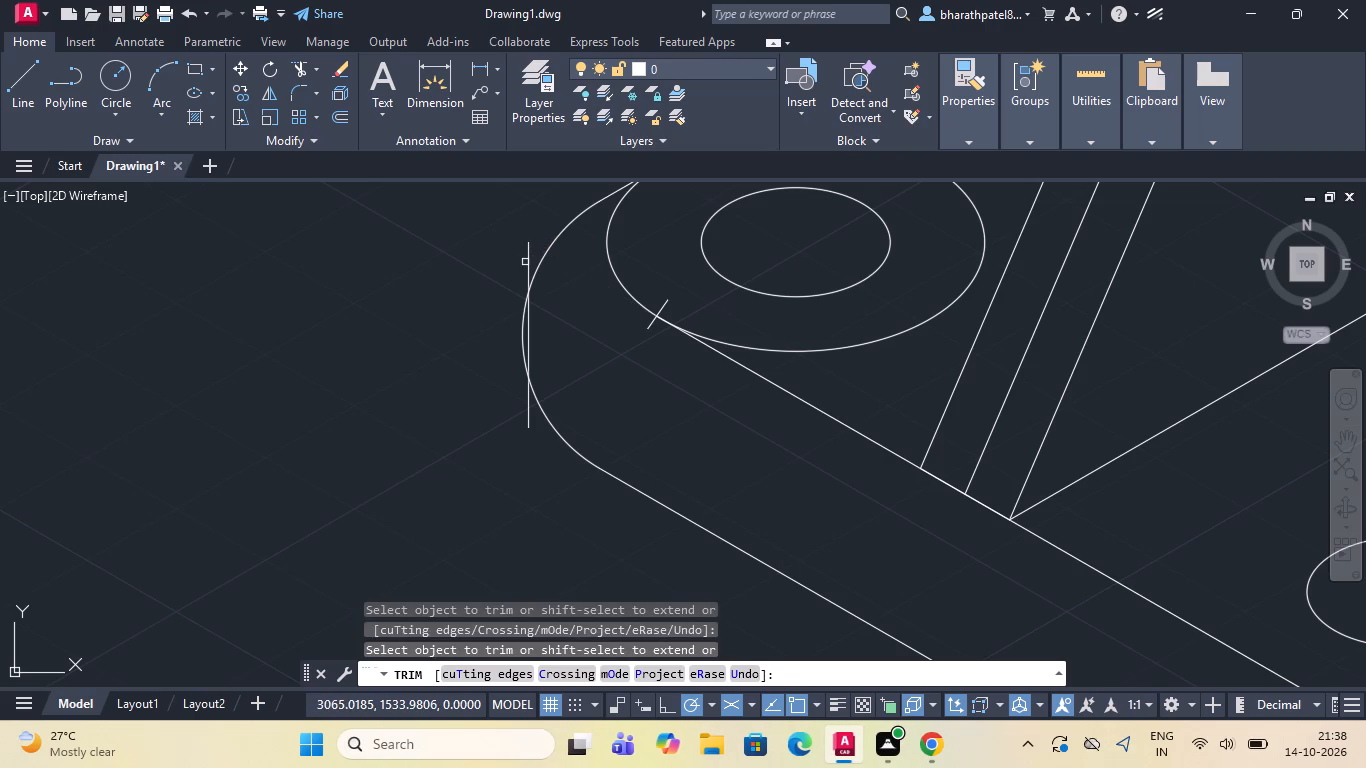
pyautogui.click(524, 262)
pyautogui.click(534, 252)
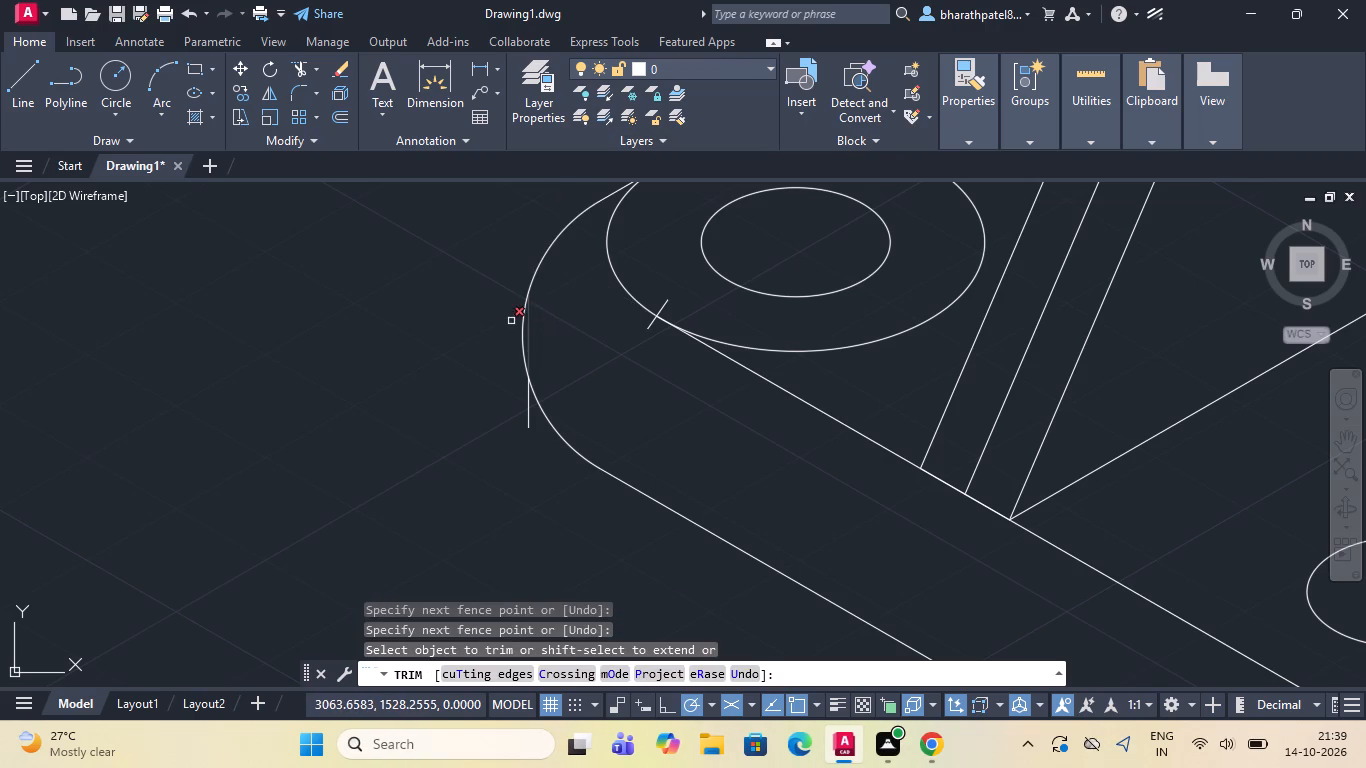
pyautogui.scroll(1, 566, 262)
pyautogui.scroll(-3, 521, 396)
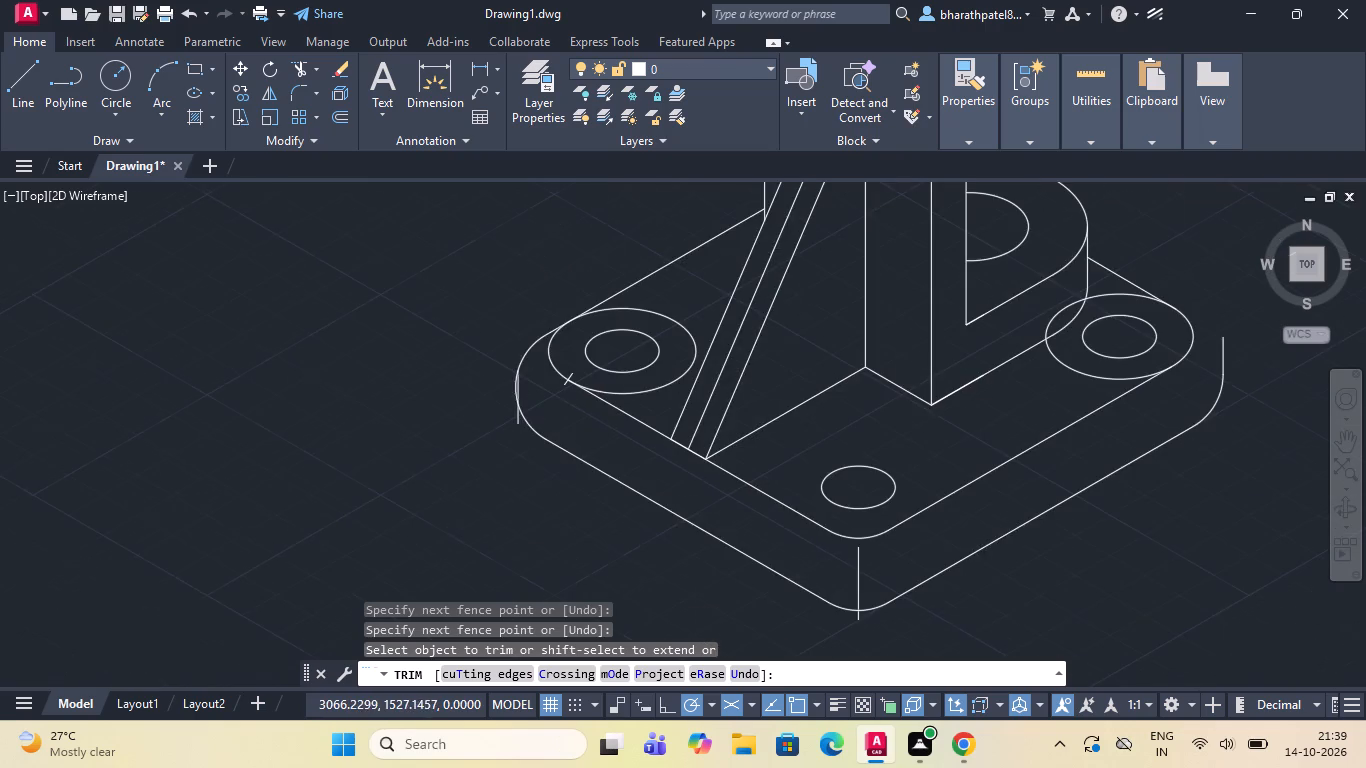
pyautogui.scroll(2, 466, 531)
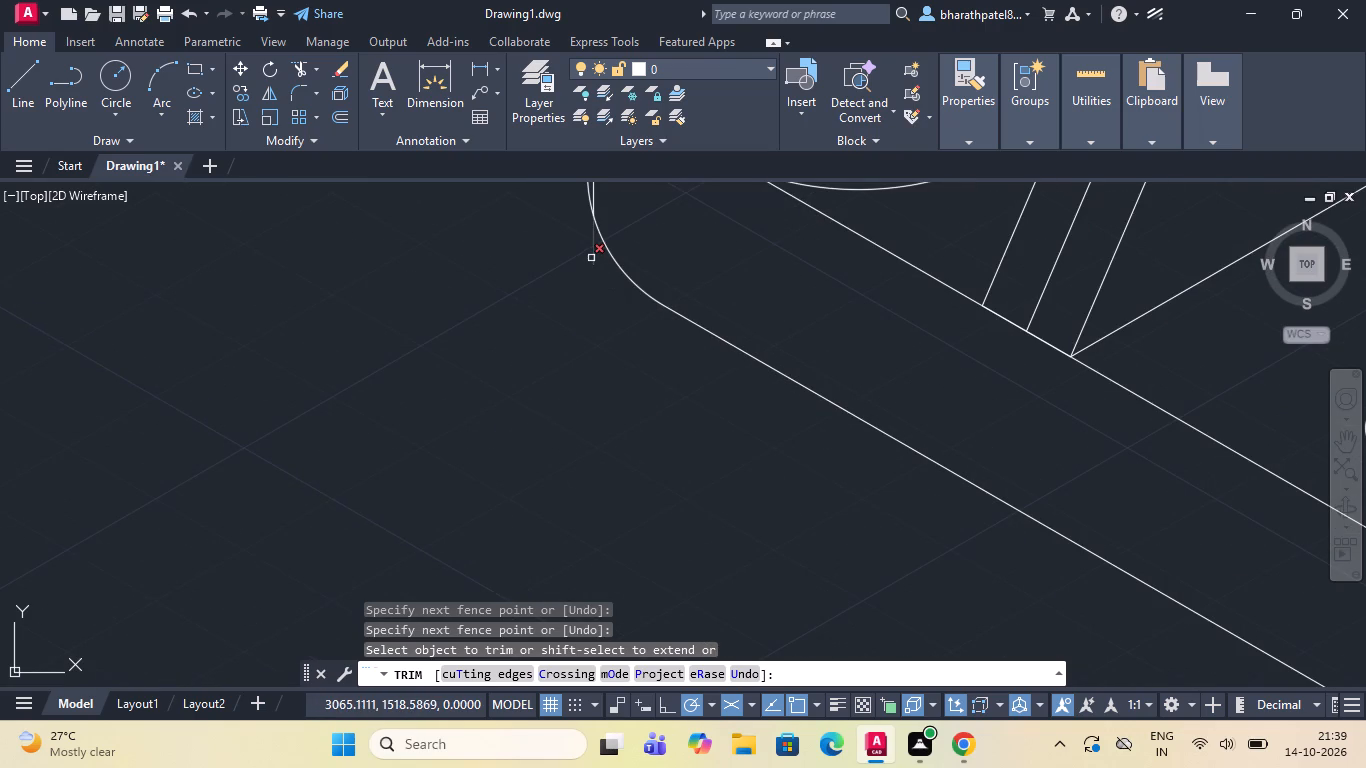
pyautogui.click(591, 256)
pyautogui.scroll(-1, 640, 268)
pyautogui.scroll(2, 622, 203)
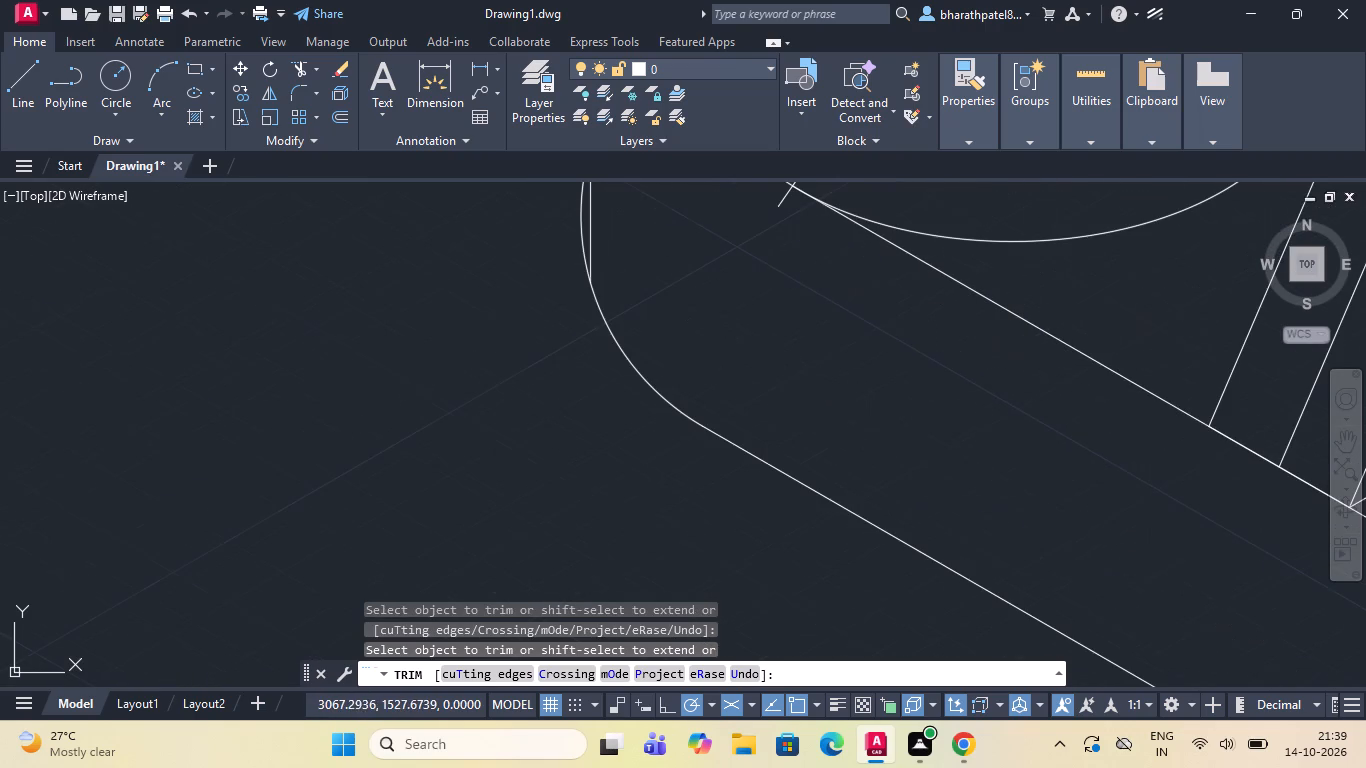
pyautogui.click(589, 218)
pyautogui.scroll(-3, 592, 232)
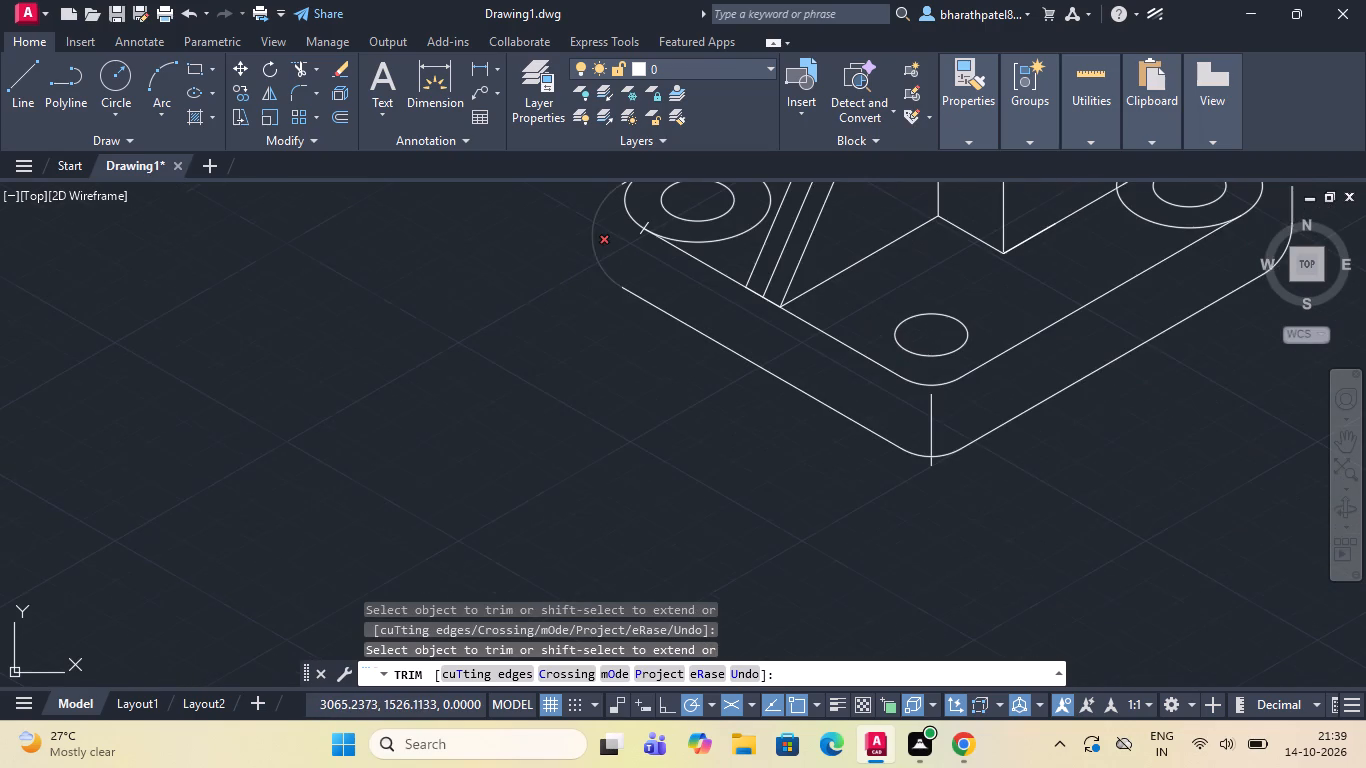
# Trim away both halves of the short cutting line beside the left hole's outer circle.
pyautogui.scroll(-2, 636, 270)
pyautogui.scroll(1, 642, 221)
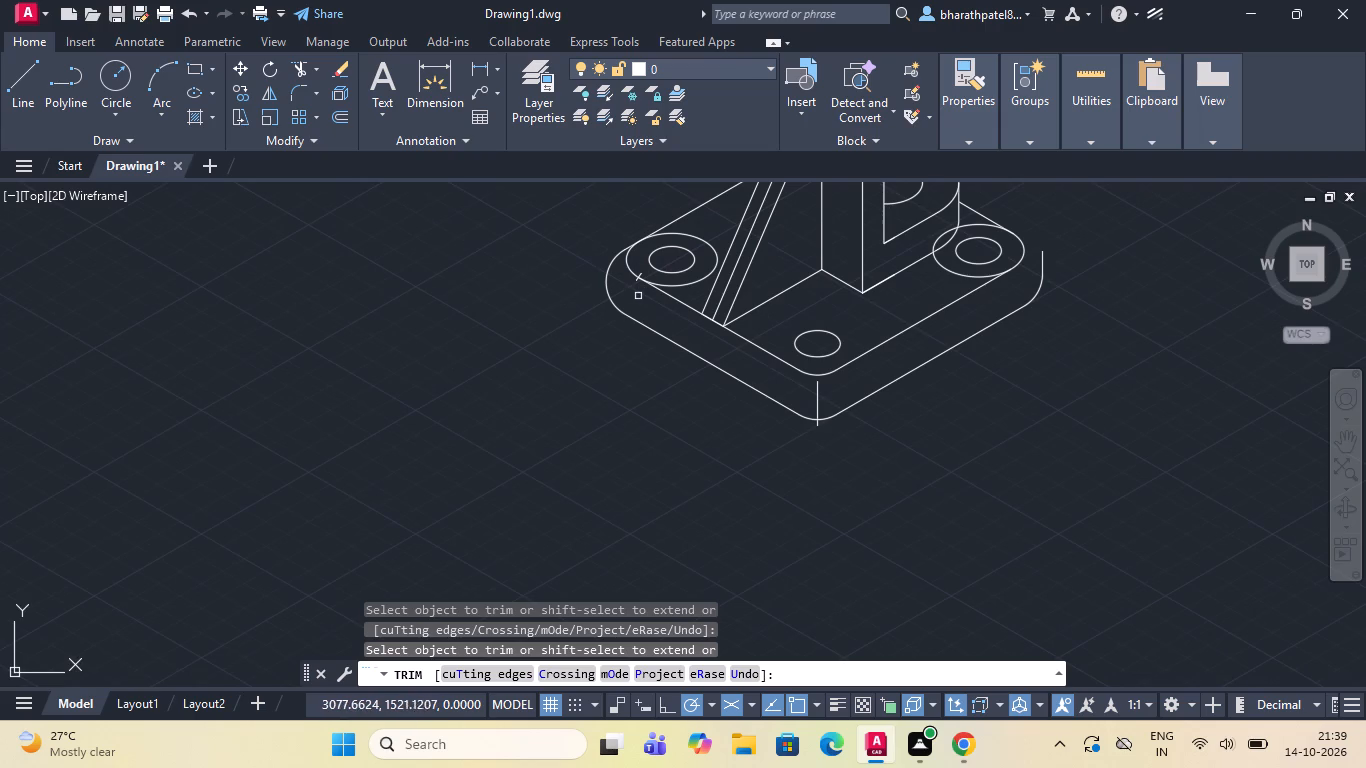
pyautogui.scroll(3, 636, 278)
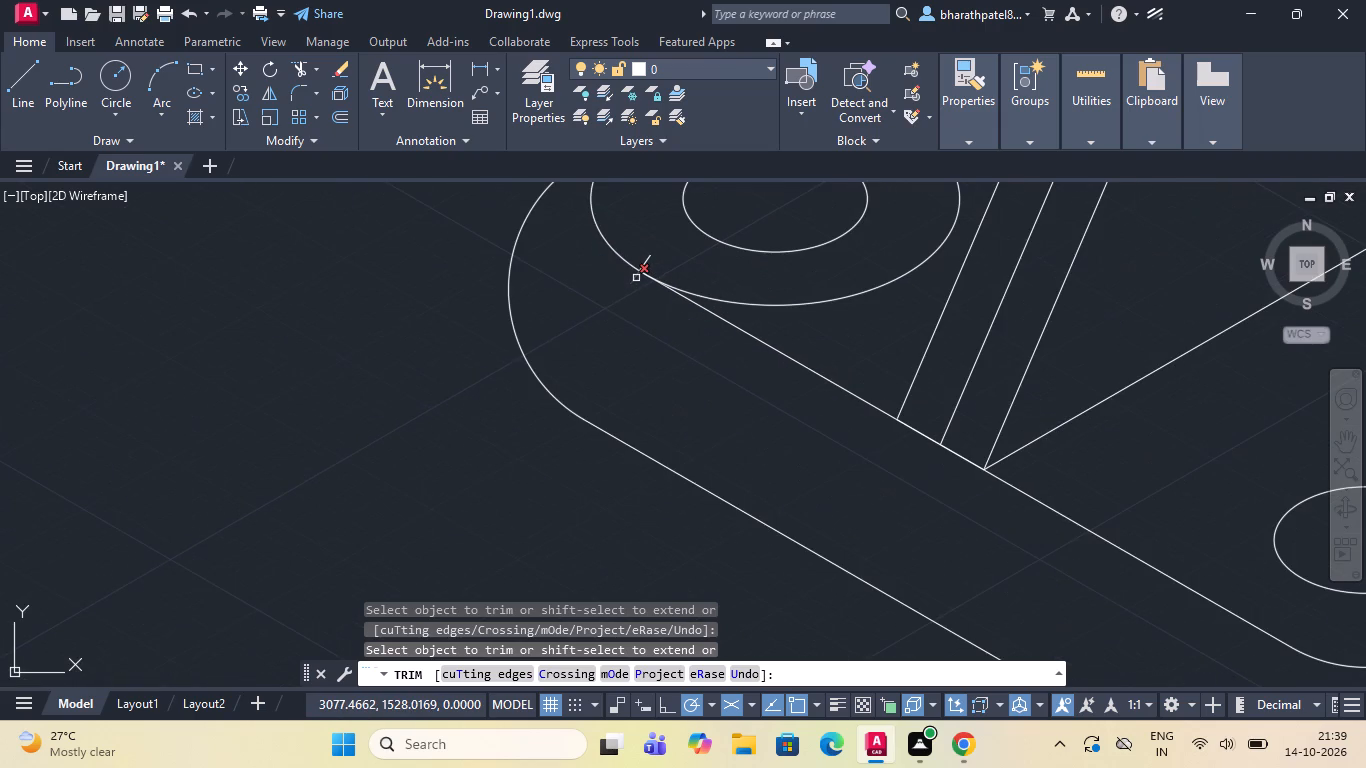
pyautogui.click(636, 278)
pyautogui.click(648, 262)
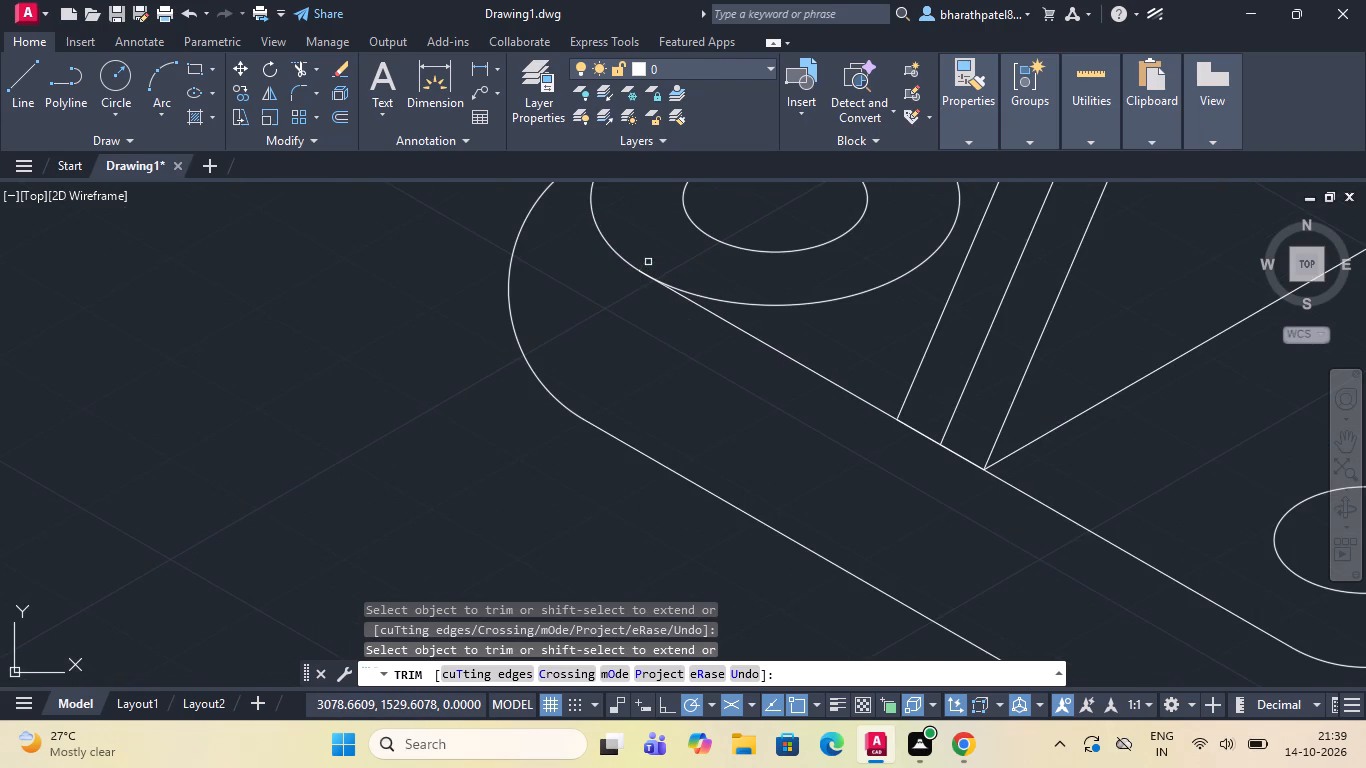
# Trim away the large fillet arc joining the upper and lower edges at the base's left corner.
pyautogui.scroll(-6, 647, 261)
pyautogui.scroll(3, 652, 245)
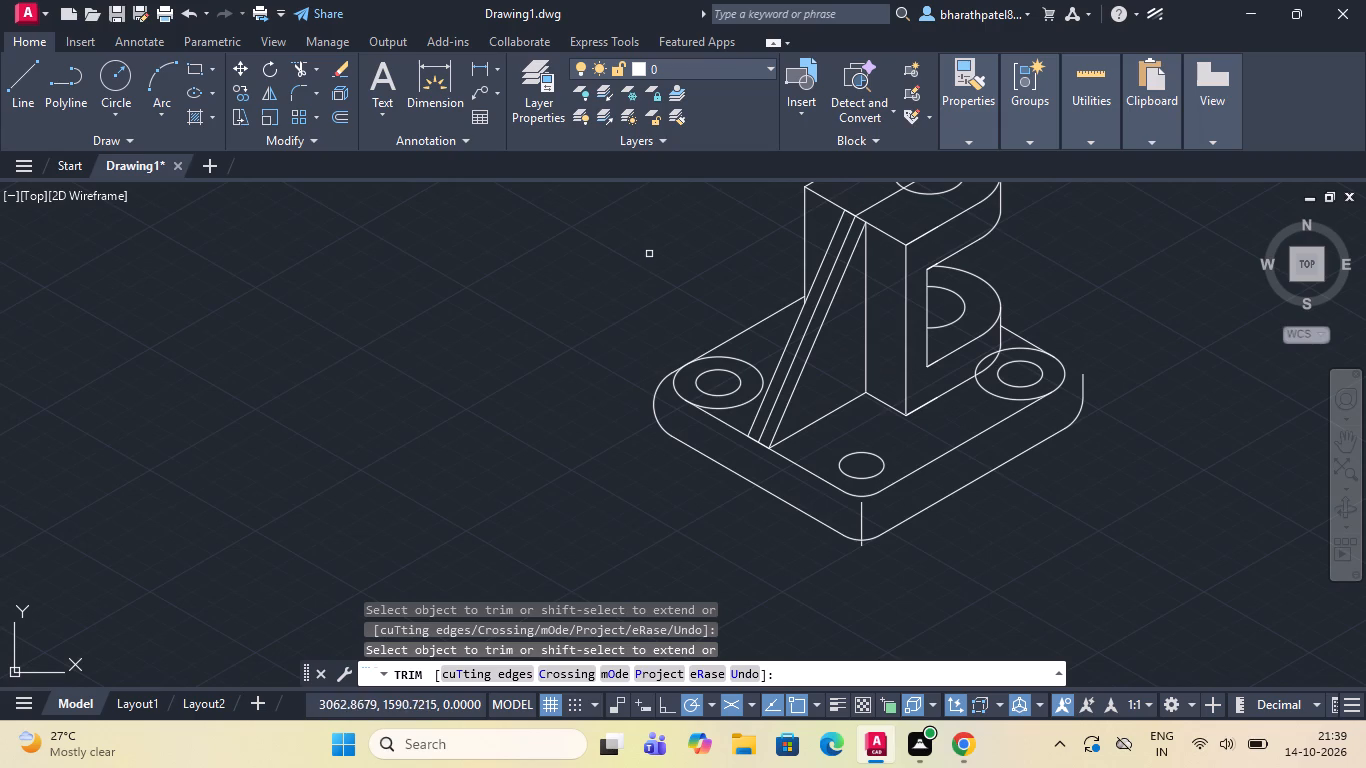
pyautogui.click(658, 387)
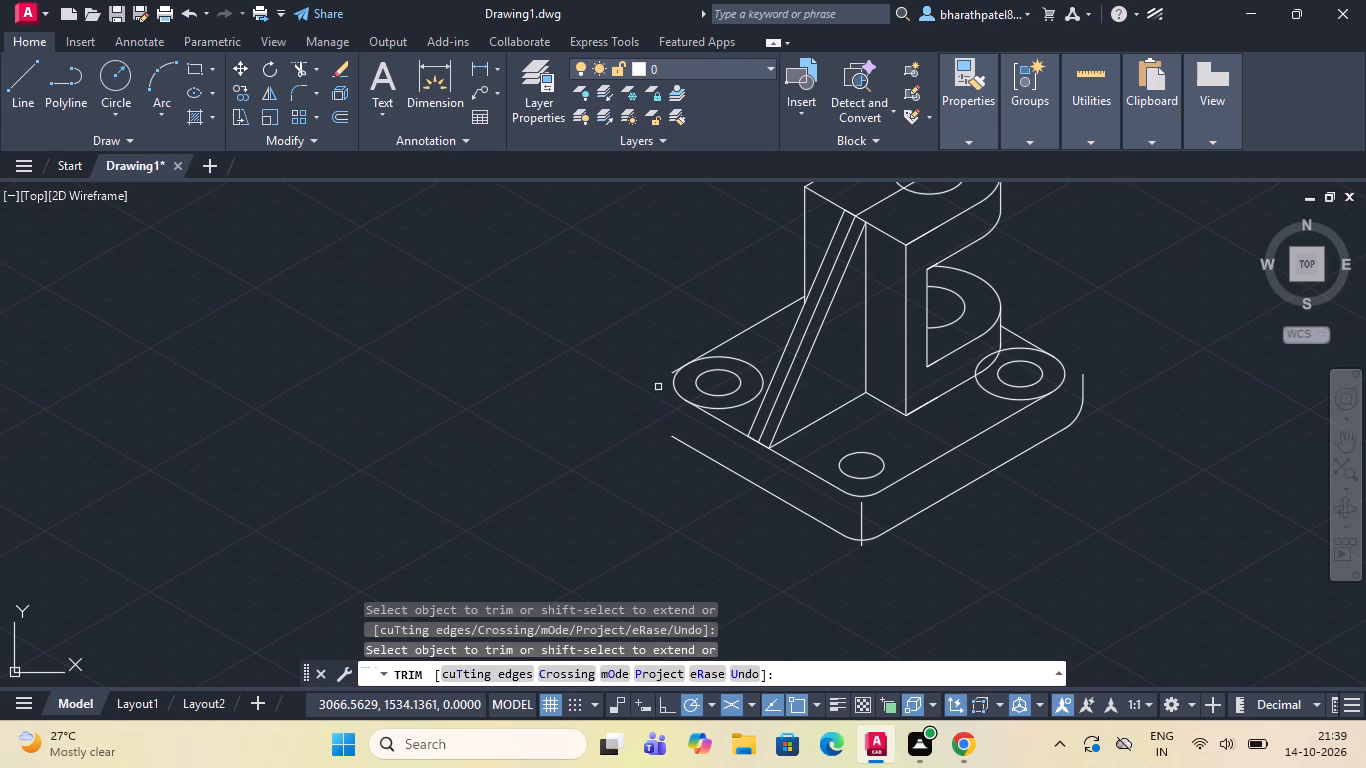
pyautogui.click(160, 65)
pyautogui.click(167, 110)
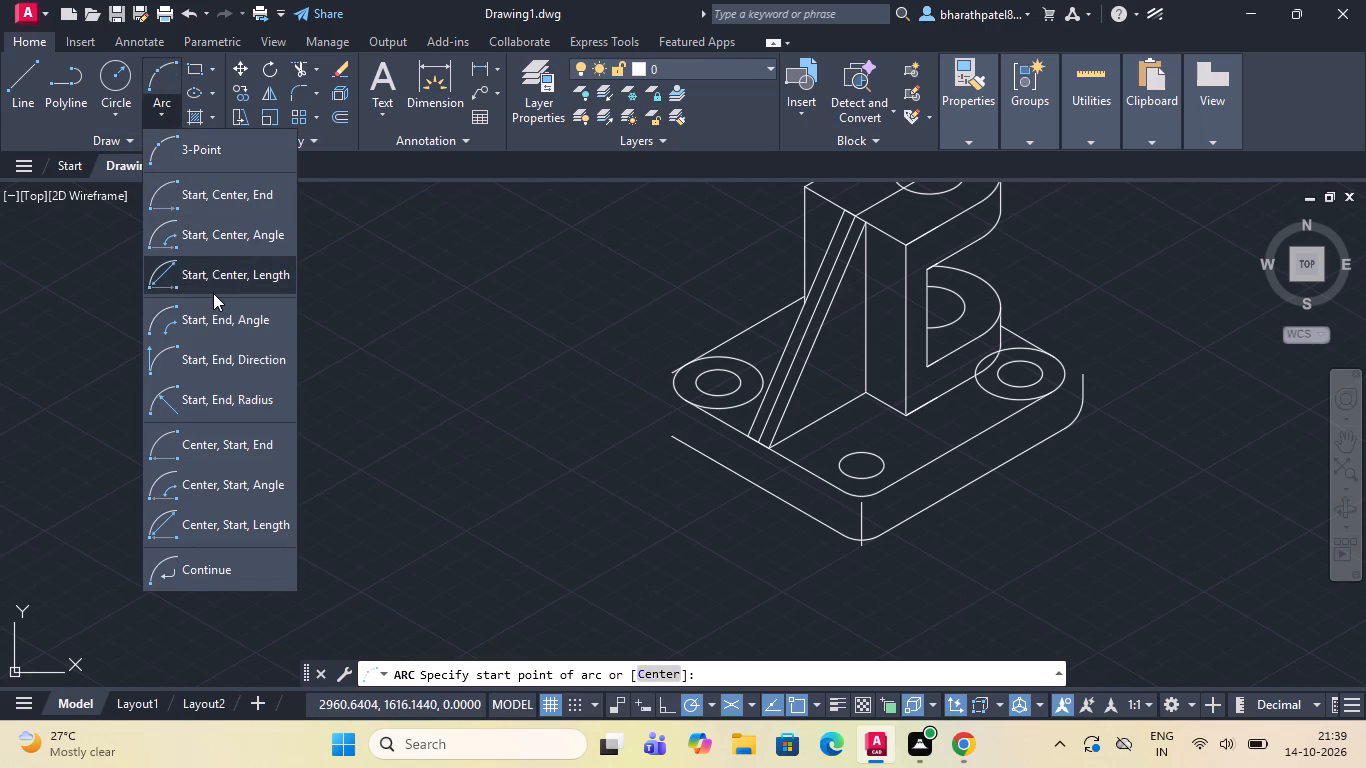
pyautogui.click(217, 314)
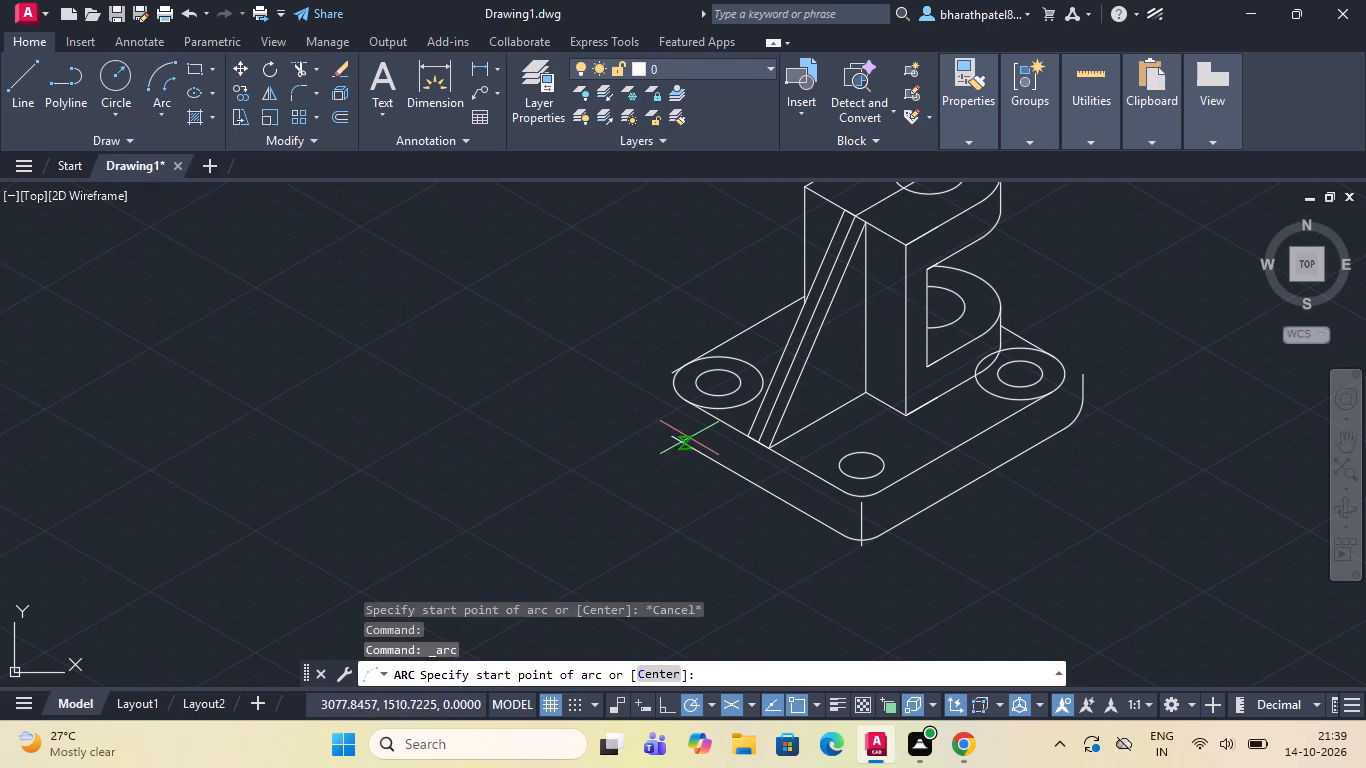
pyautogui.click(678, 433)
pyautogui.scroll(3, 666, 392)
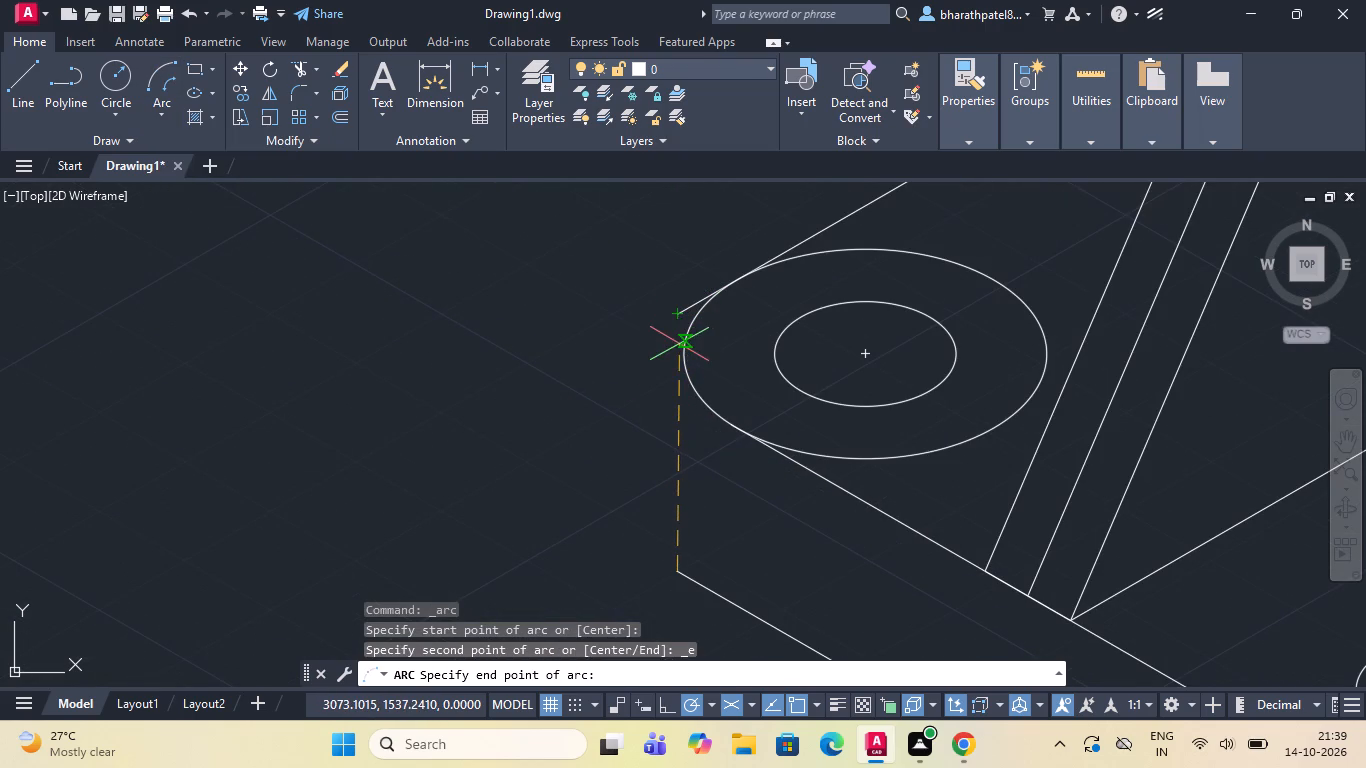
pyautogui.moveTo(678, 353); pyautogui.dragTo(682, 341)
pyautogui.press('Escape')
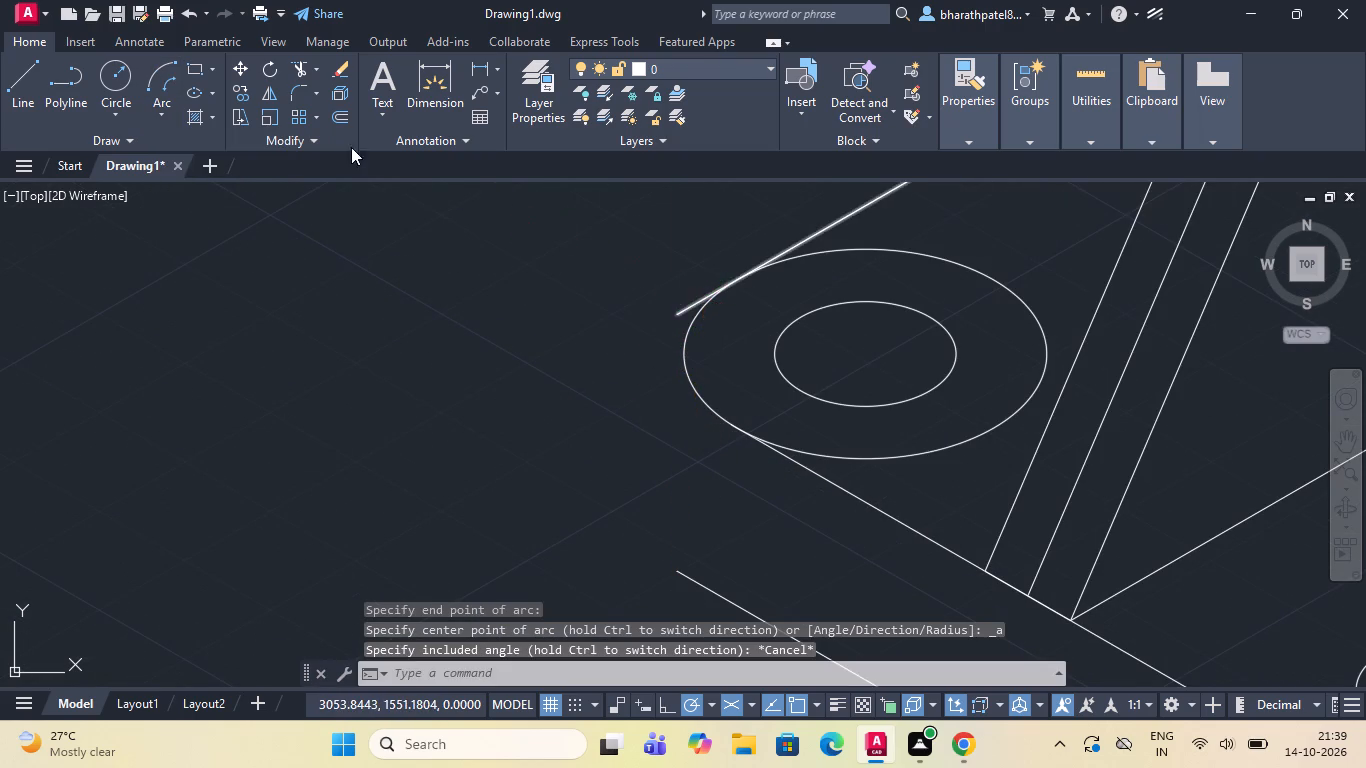
# Draw a start-end-radius arc from the left hole's outer circle to the lower front-left edge's end, with radius about 31.9.
pyautogui.click(162, 90)
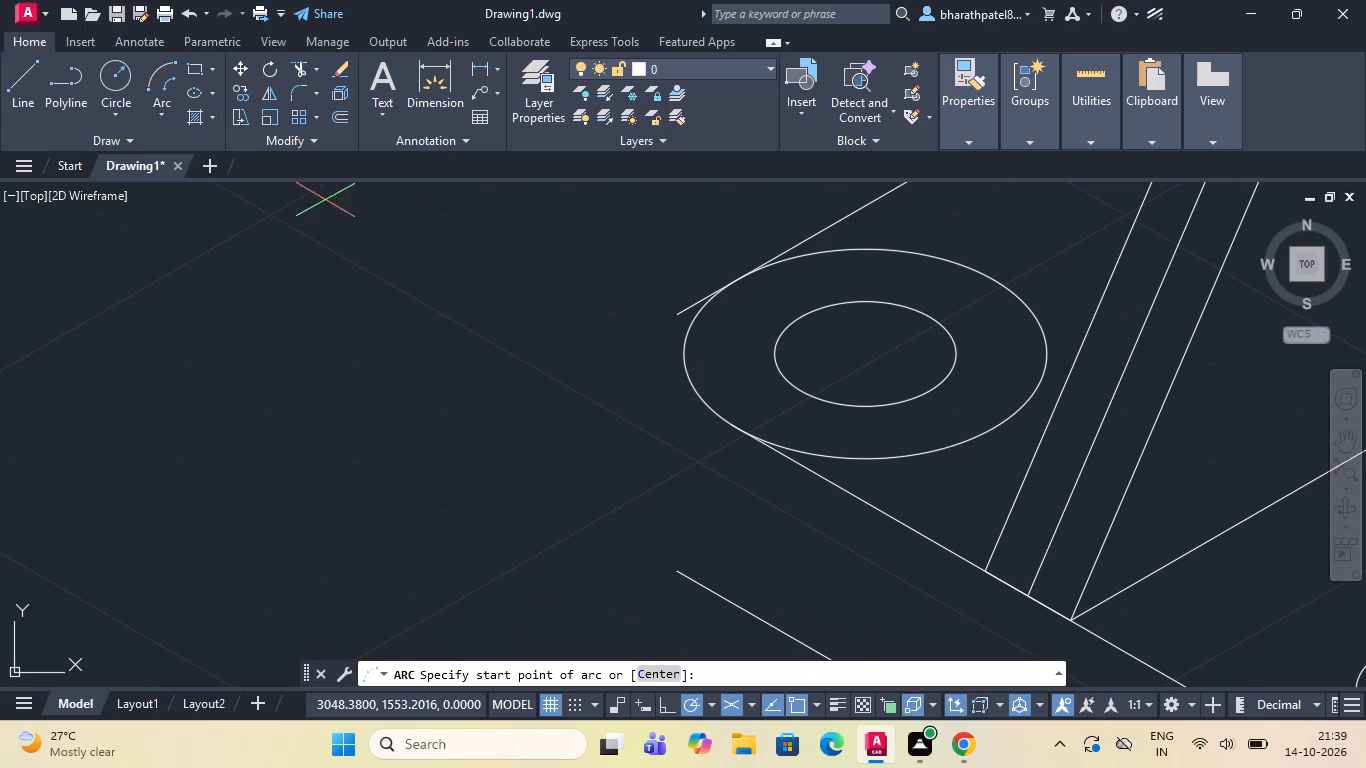
pyautogui.click(176, 116)
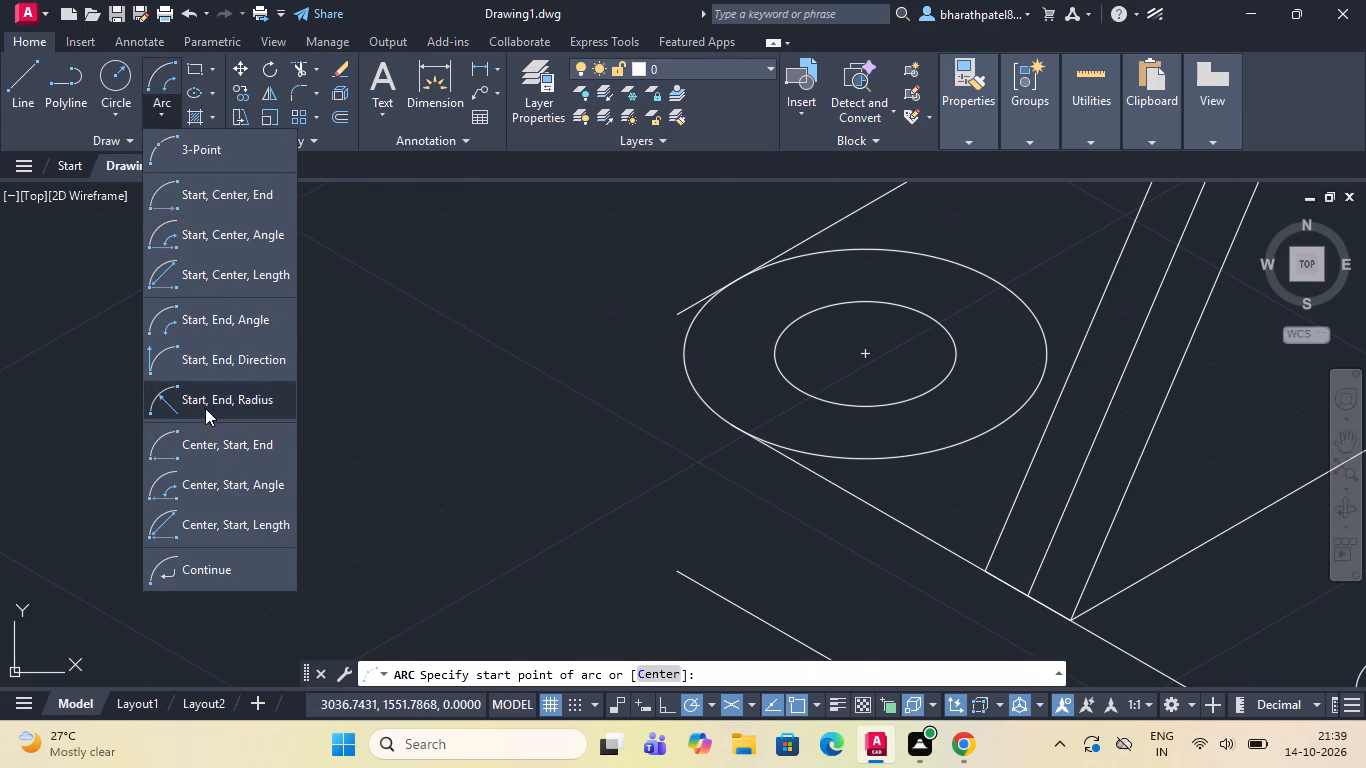
pyautogui.click(206, 407)
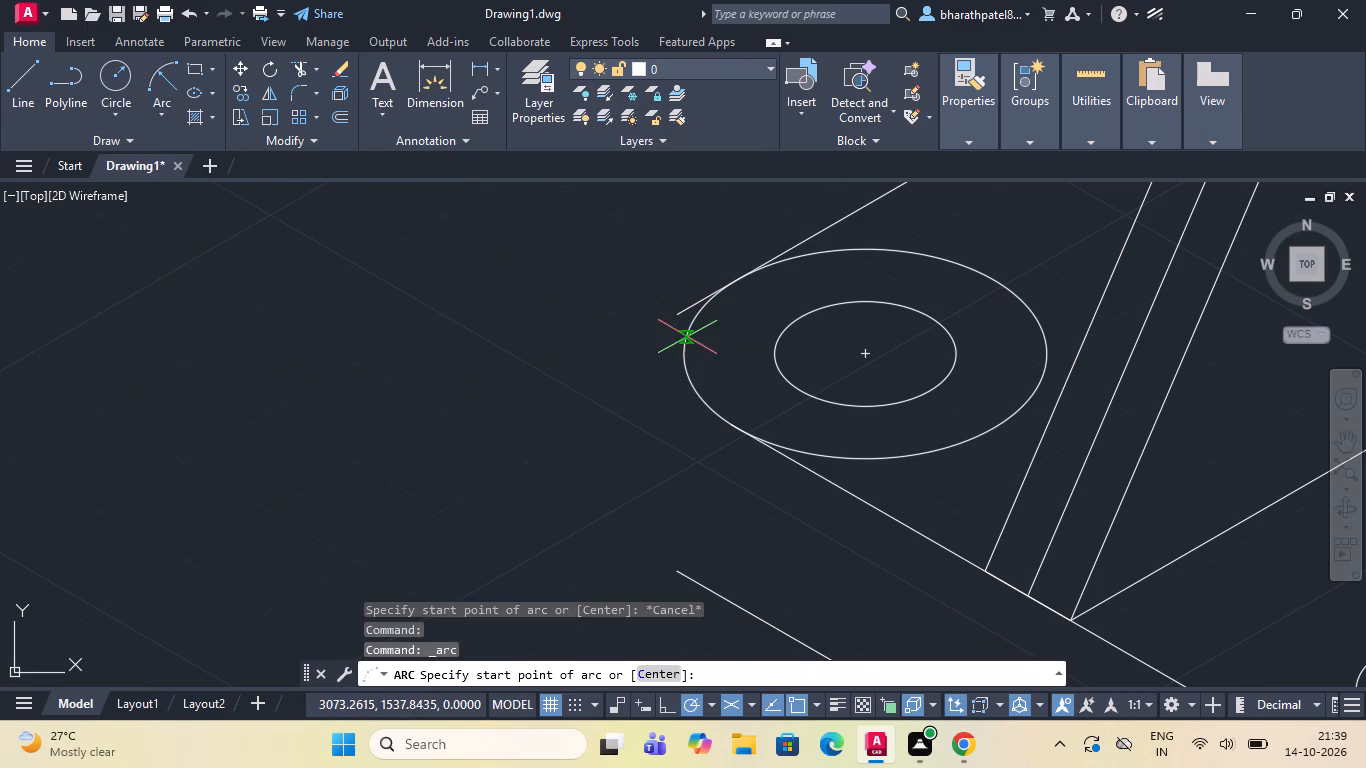
pyautogui.click(684, 352)
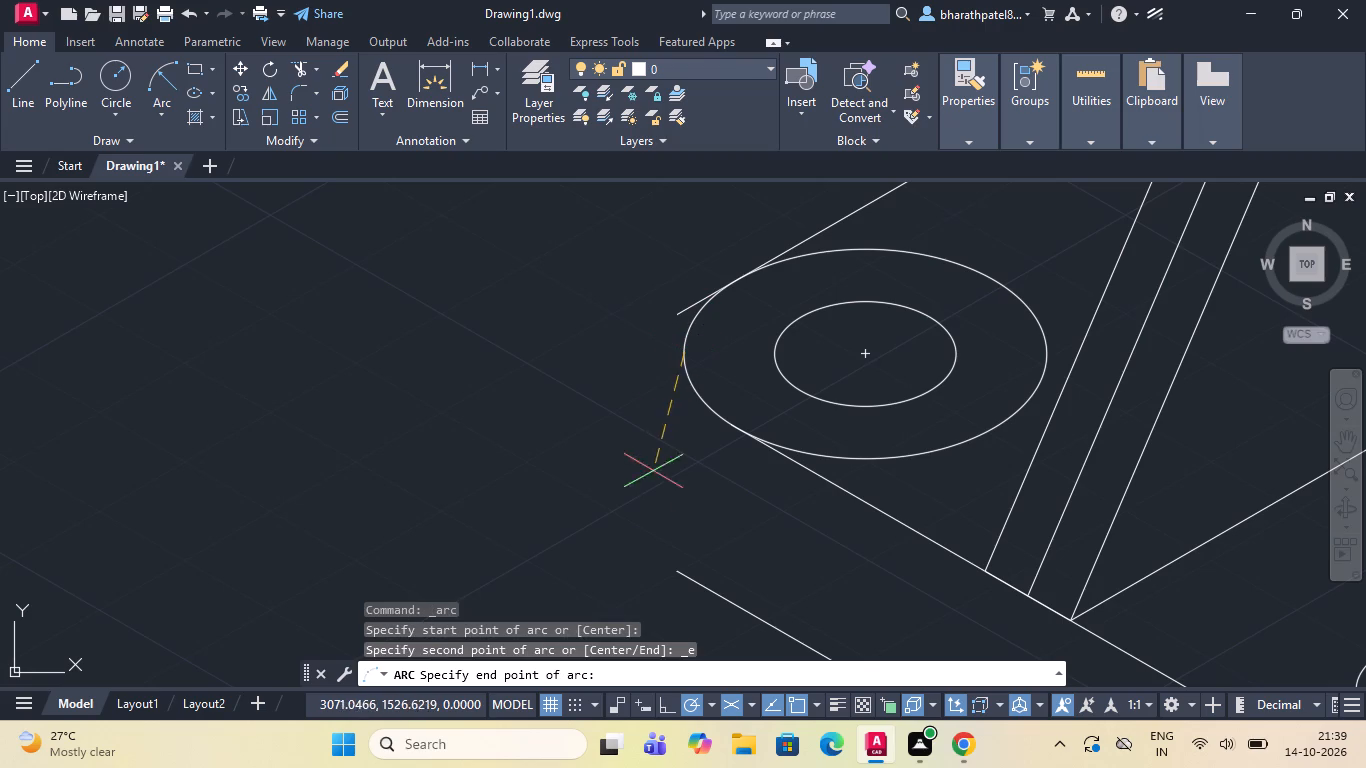
pyautogui.click(679, 575)
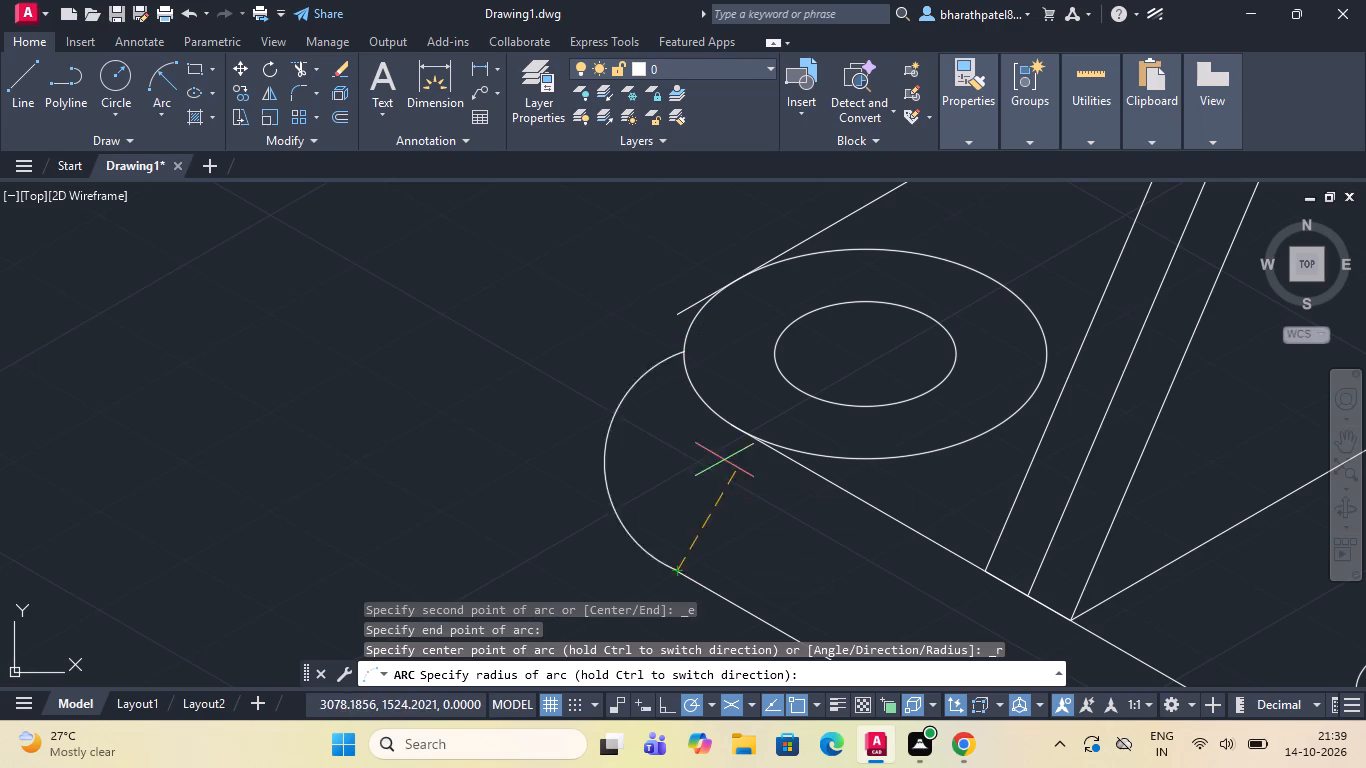
pyautogui.click(518, 298)
# Trim the top back-left edge's overhanging end and the inner part of the outer circle around the left-corner hole.
pyautogui.click(299, 68)
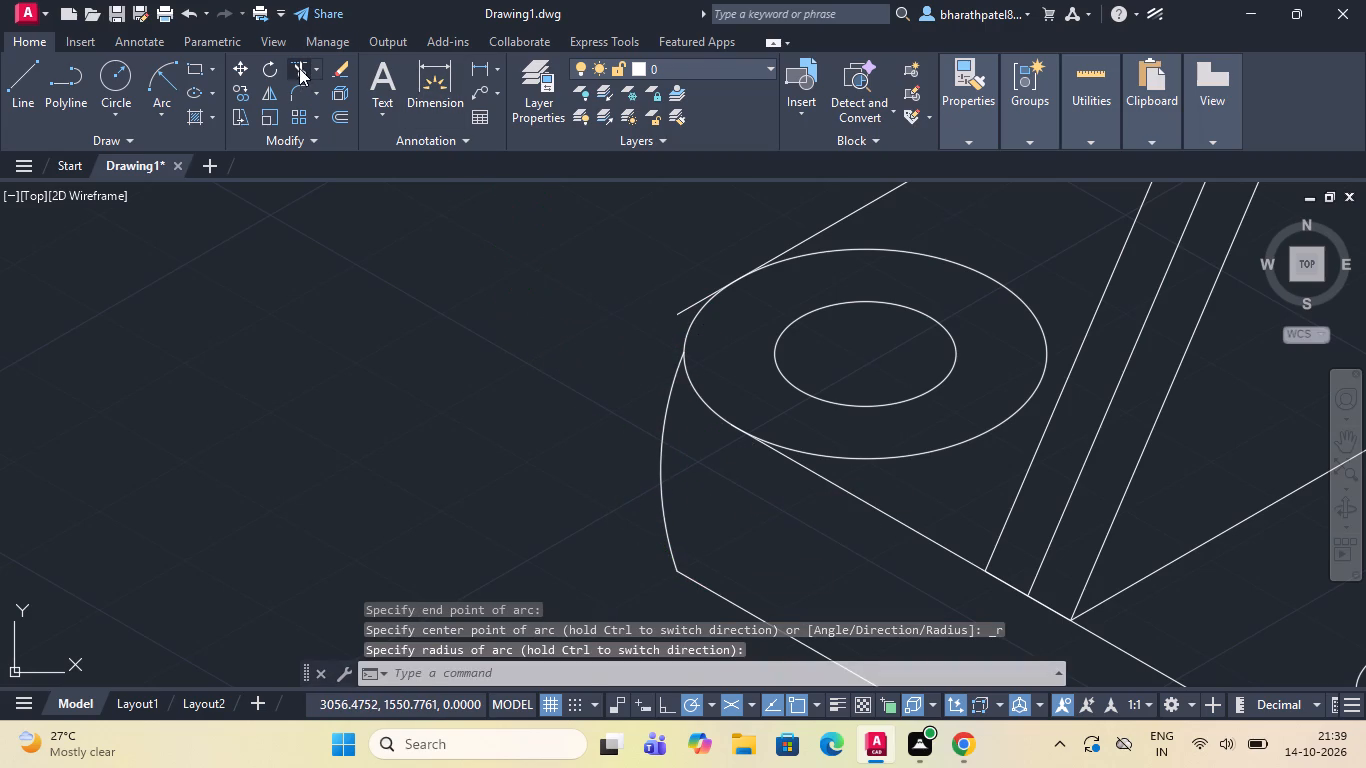
pyautogui.click(682, 312)
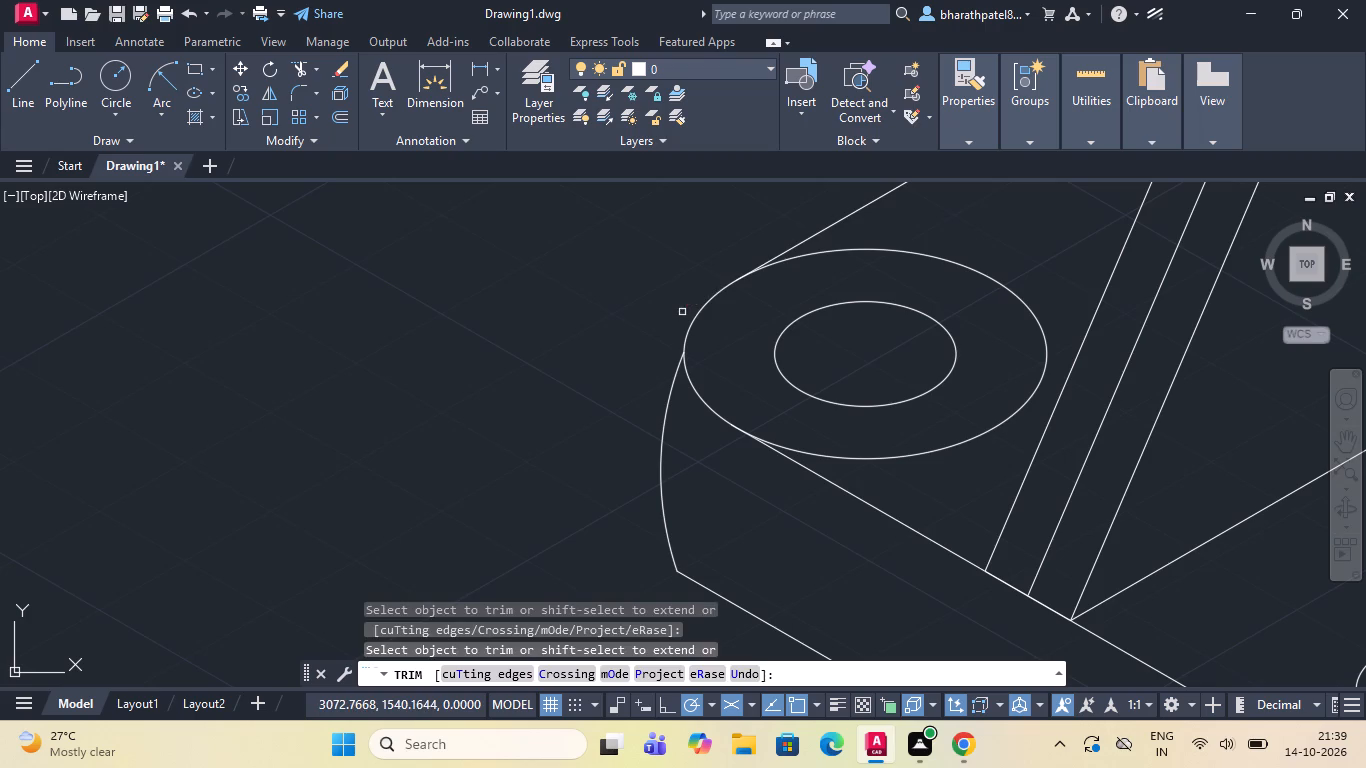
pyautogui.scroll(-4, 651, 287)
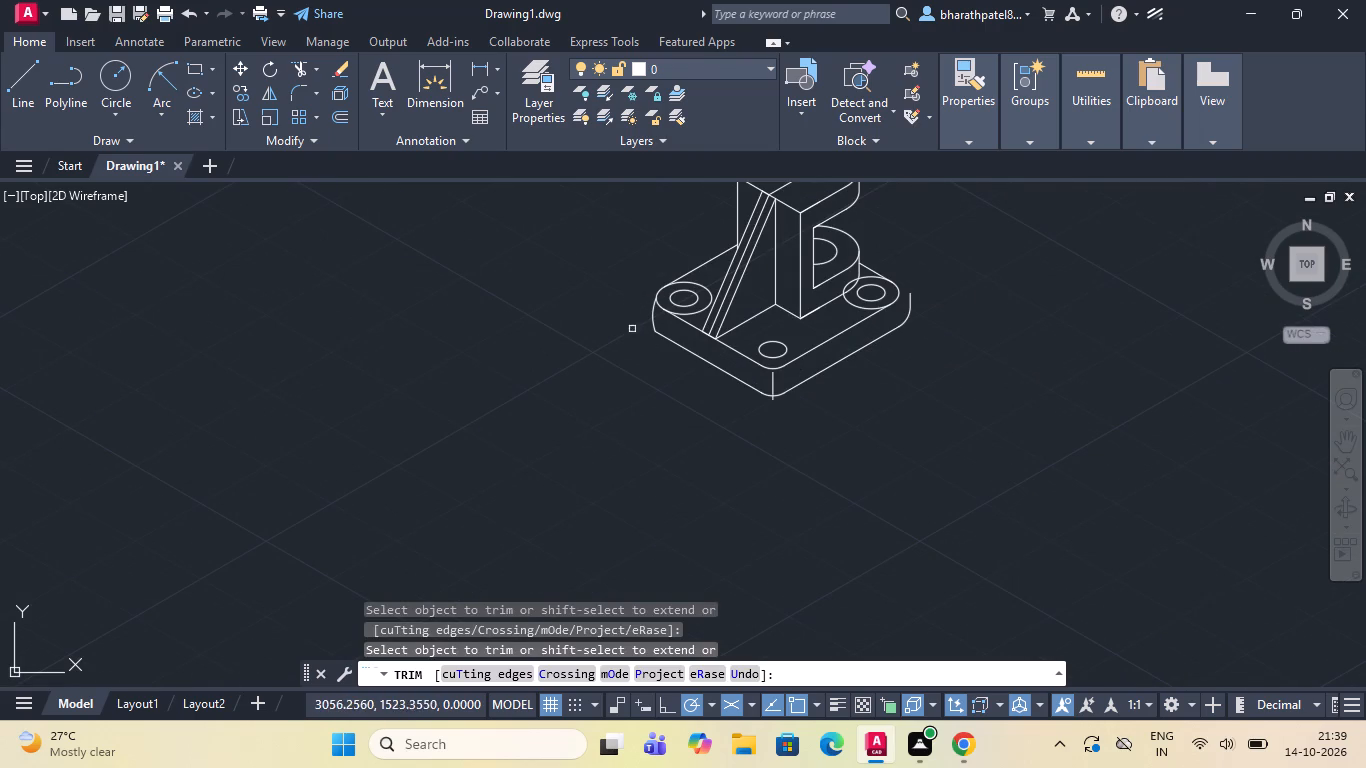
pyautogui.scroll(2, 768, 335)
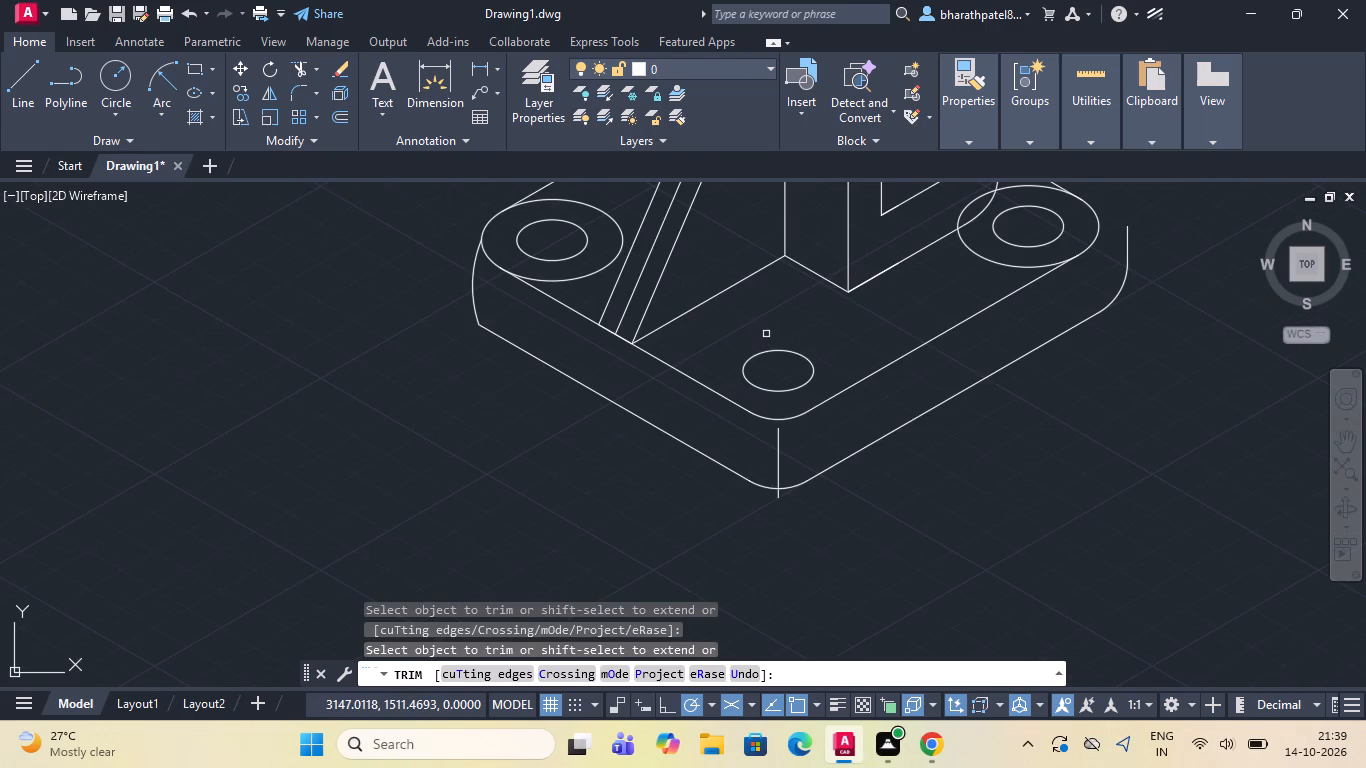
pyautogui.click(589, 272)
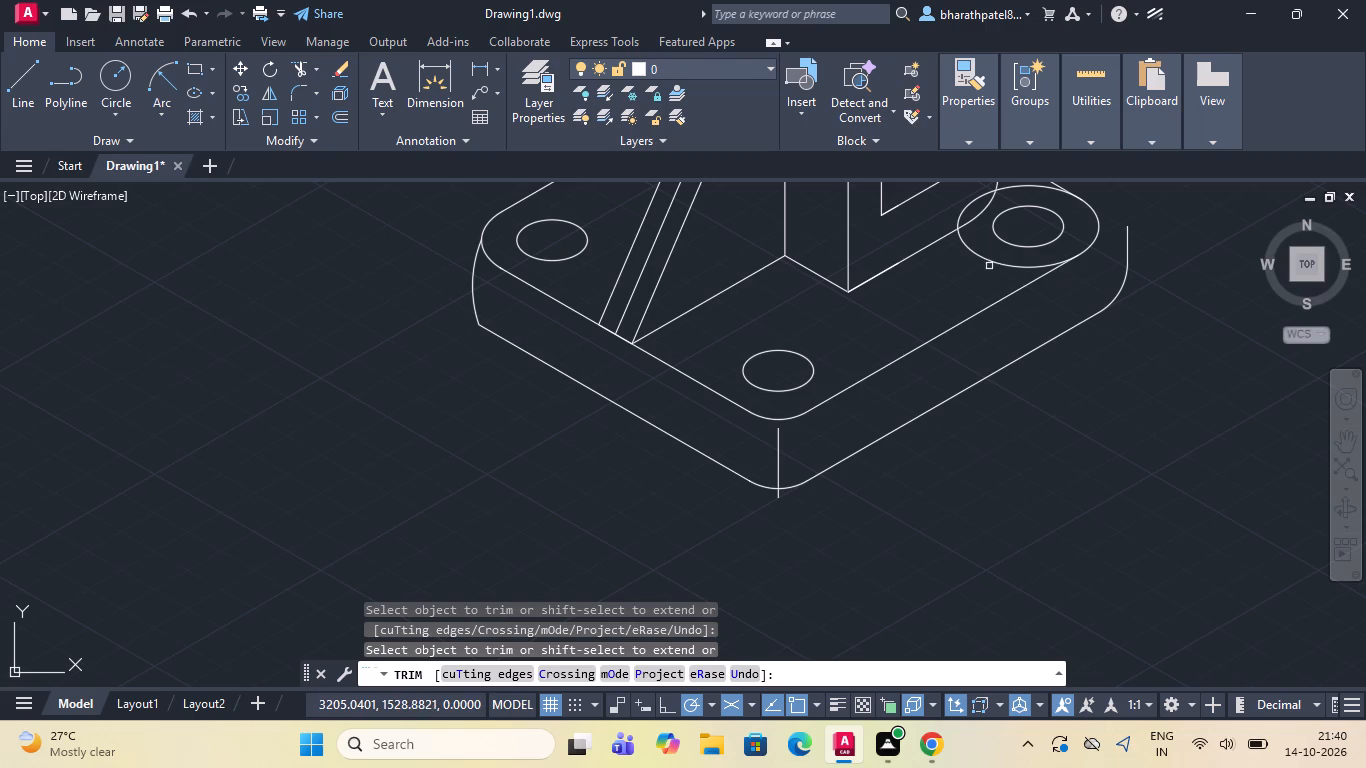
# Trim away the inner portions of the outer circle around the right-corner hole, leaving only the base's rounded corner.
pyautogui.click(991, 260)
pyautogui.click(967, 204)
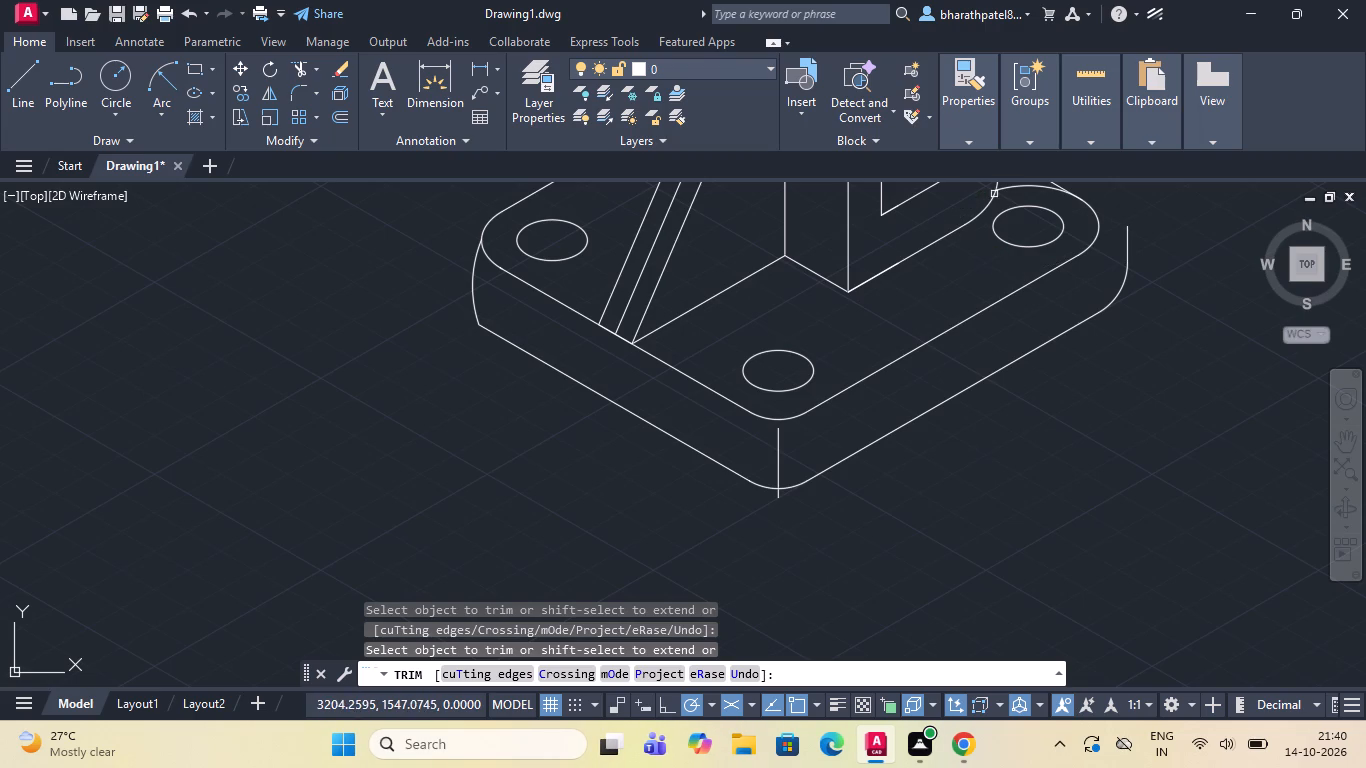
pyautogui.scroll(-1, 1034, 314)
pyautogui.scroll(2, 1045, 227)
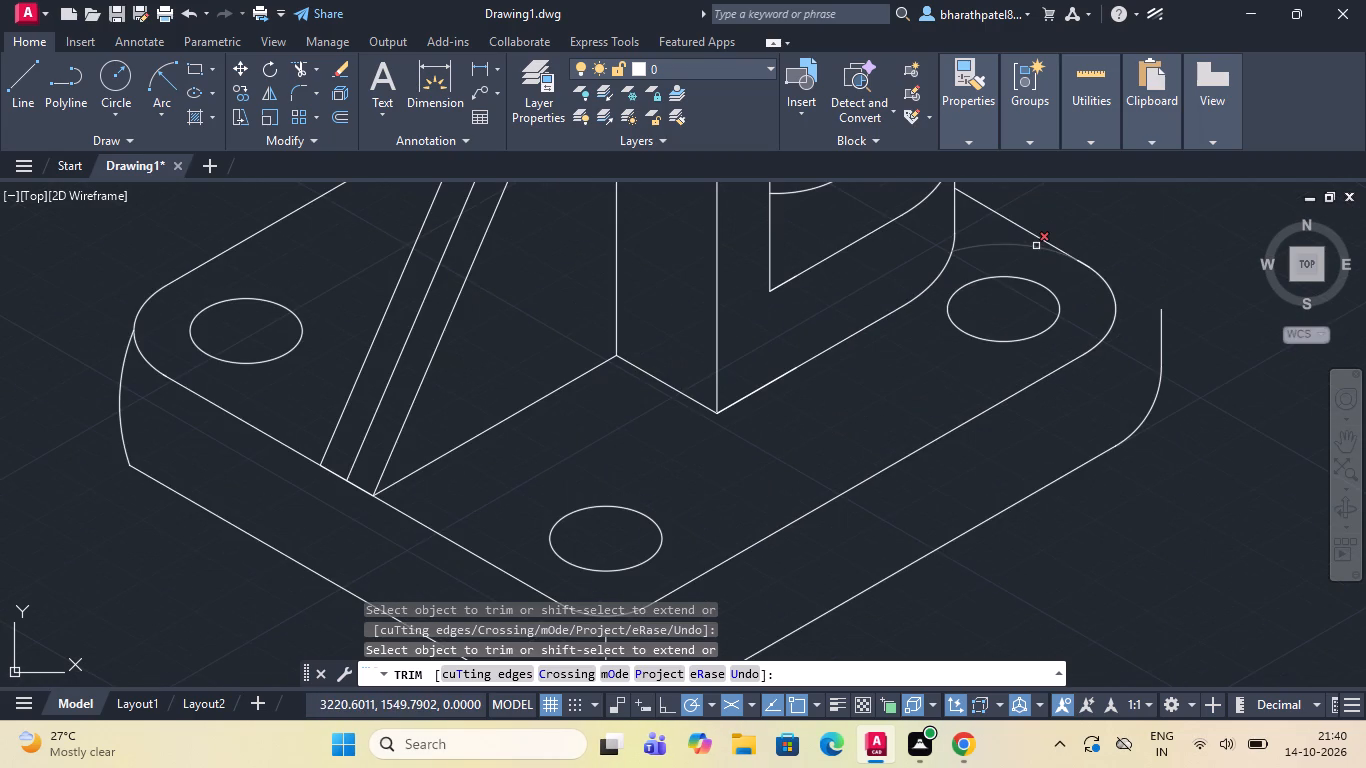
pyautogui.click(1035, 245)
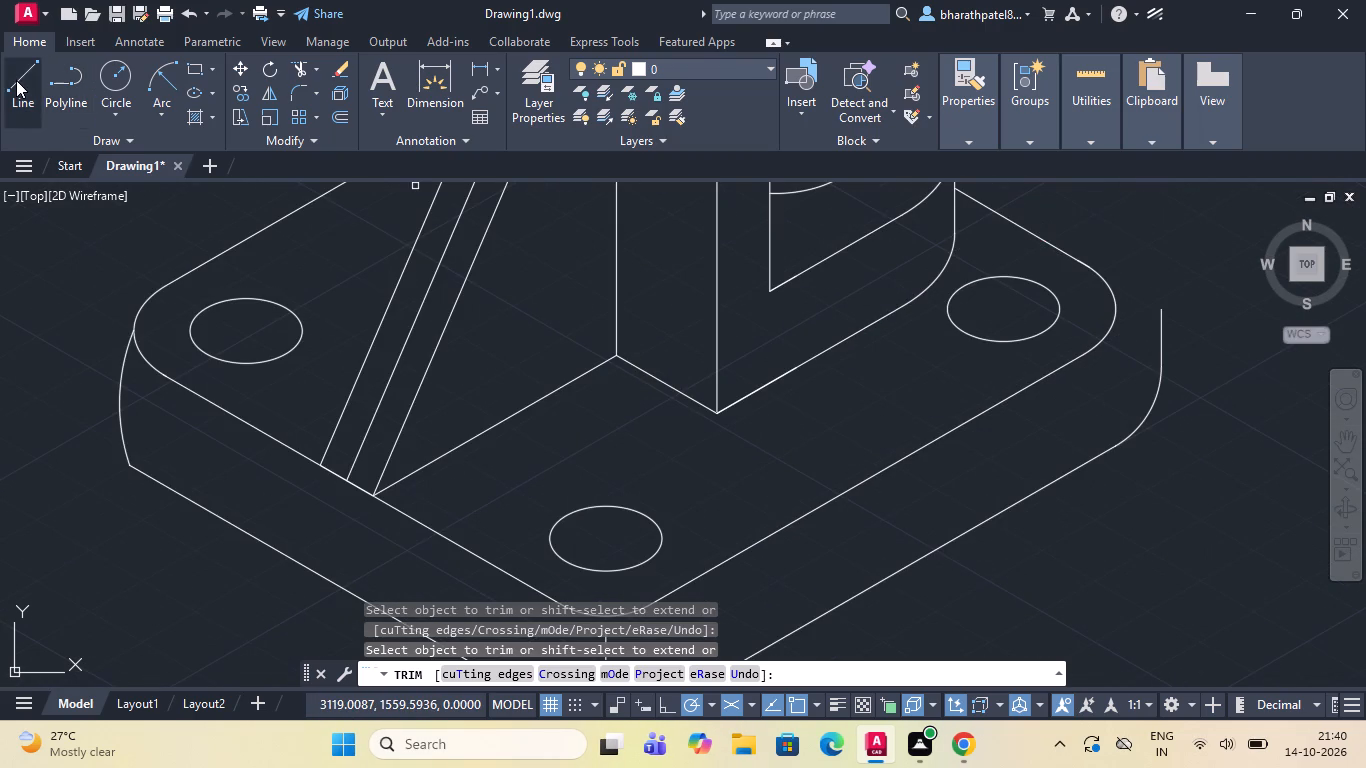
# Draw a line from the top end of the base's right vertical edge to the top face's rounded right corner.
pyautogui.click(16, 77)
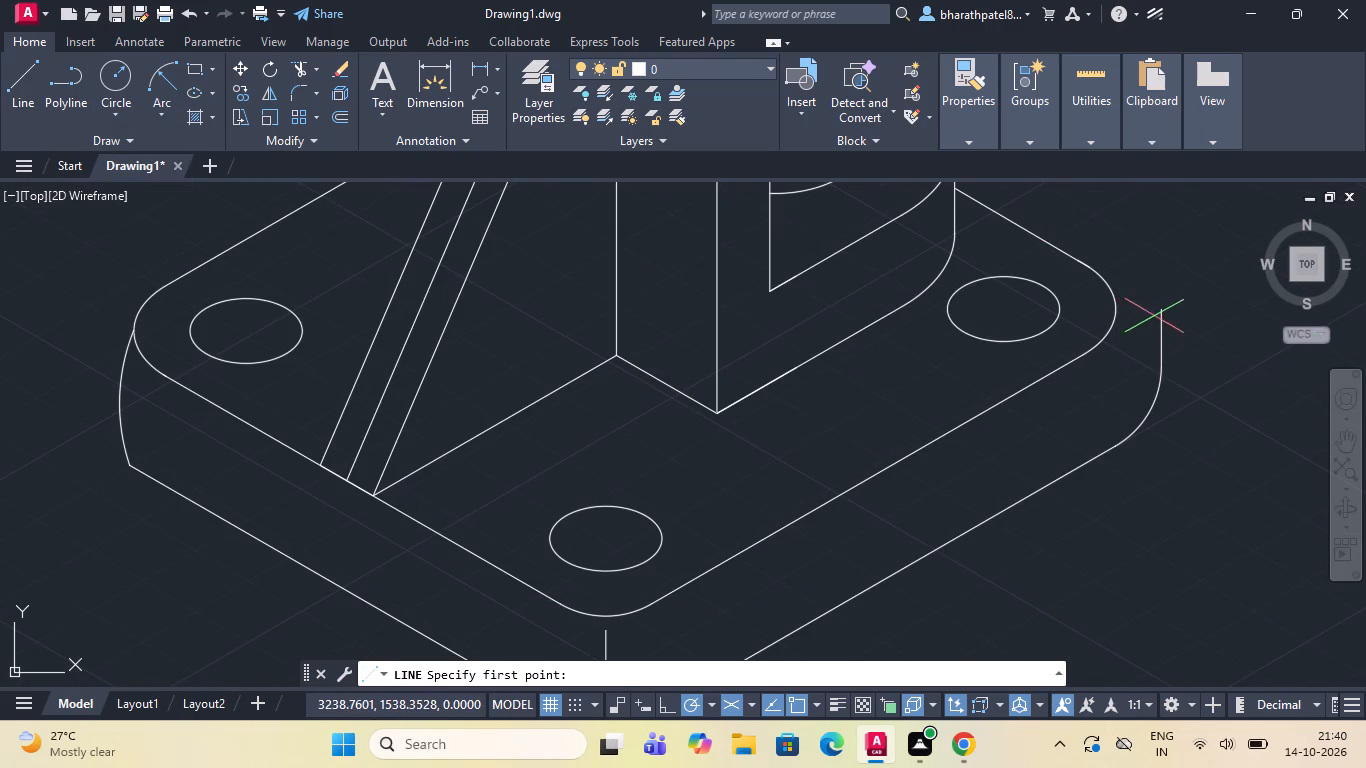
pyautogui.click(1160, 313)
pyautogui.scroll(3, 1105, 286)
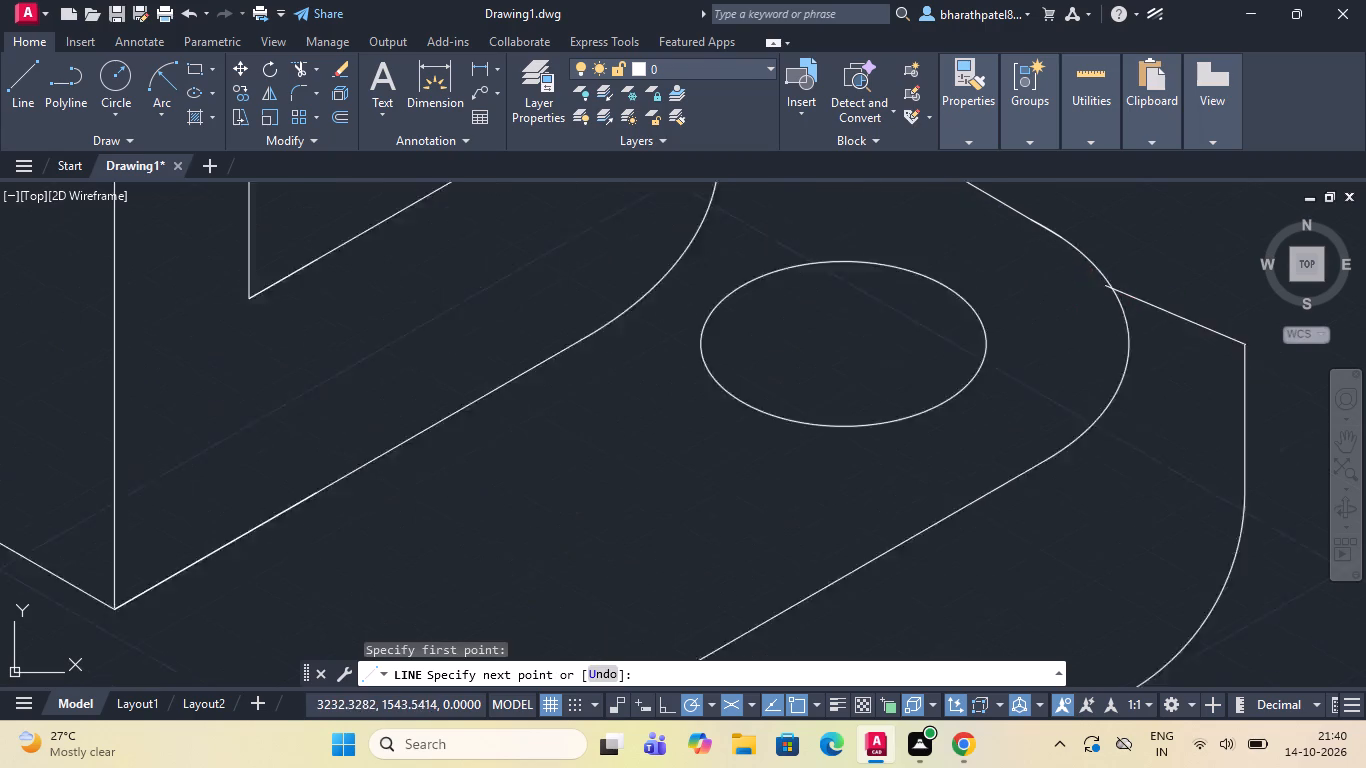
pyautogui.click(1078, 244)
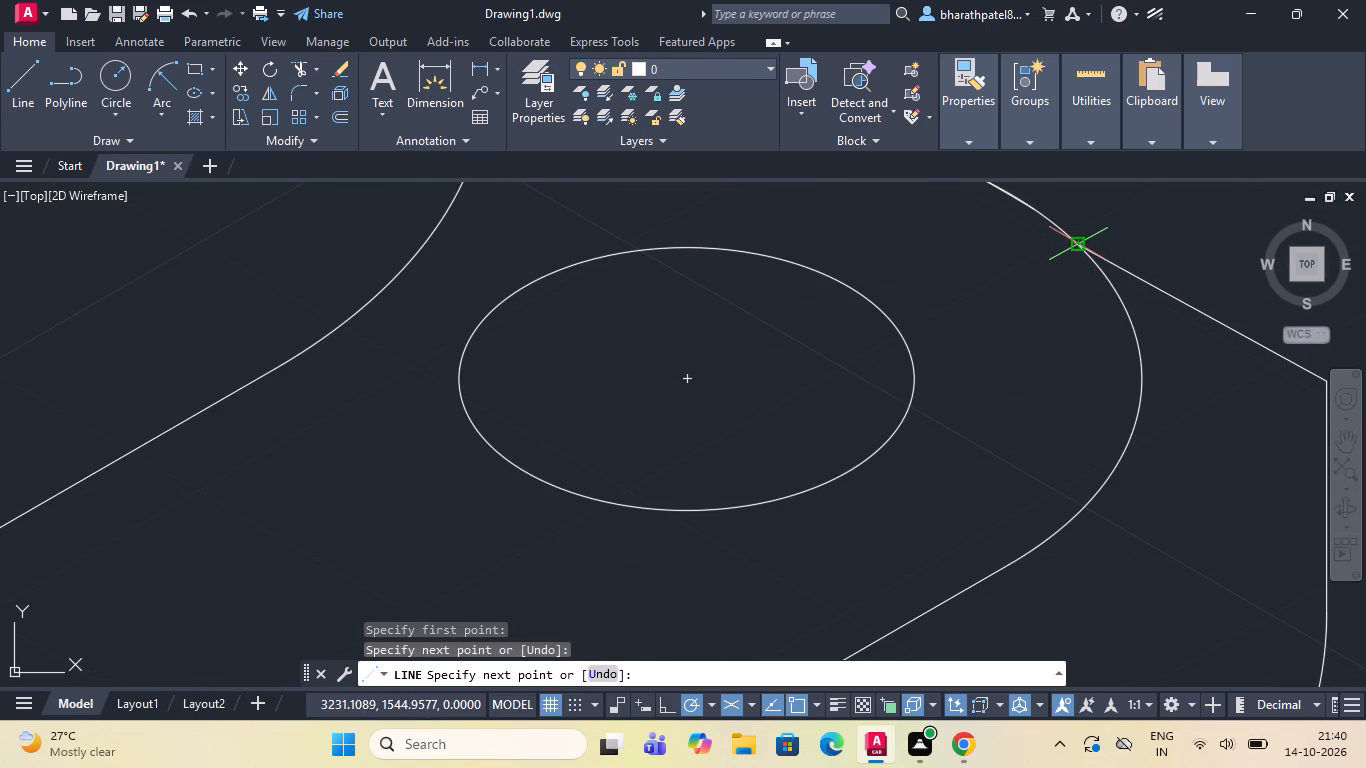
pyautogui.press('Escape')
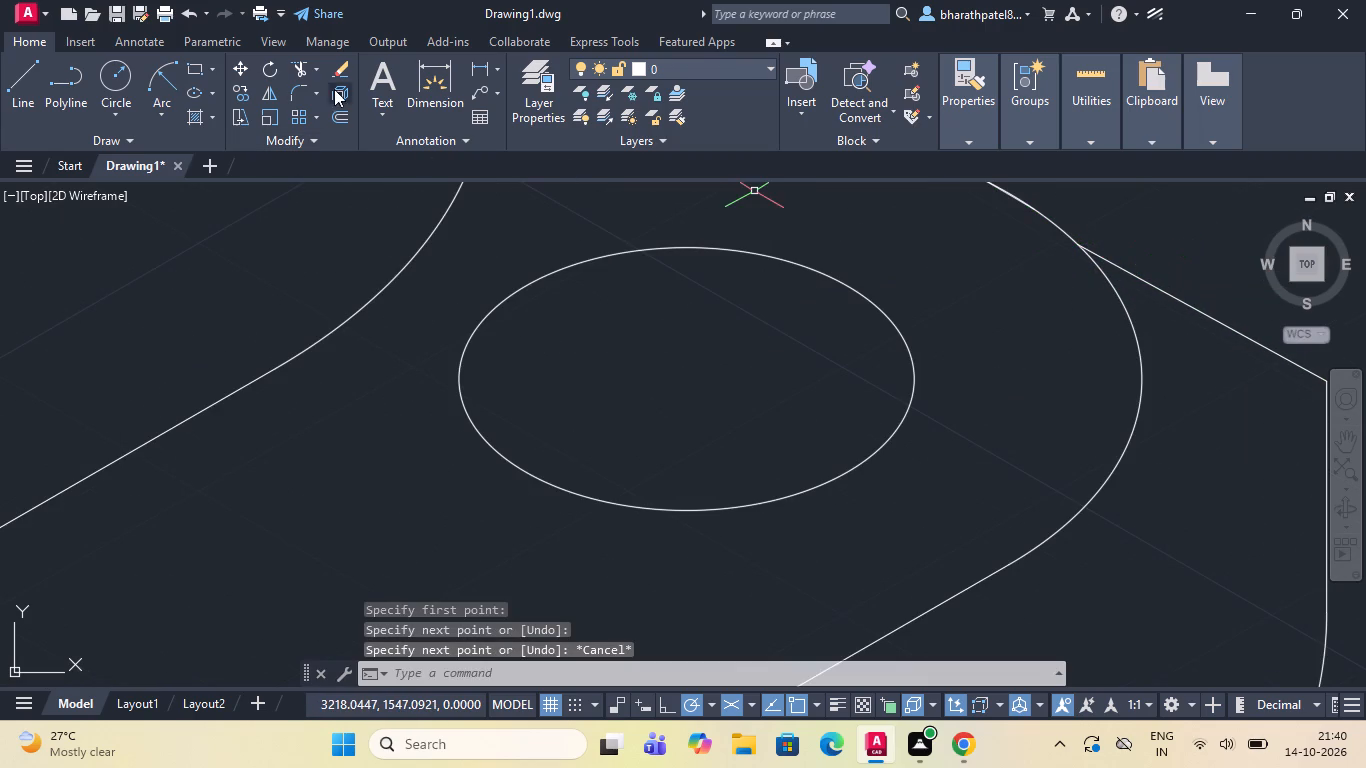
# Fillet the right vertical edge with the new slanted line to round the base's right corner.
pyautogui.click(304, 83)
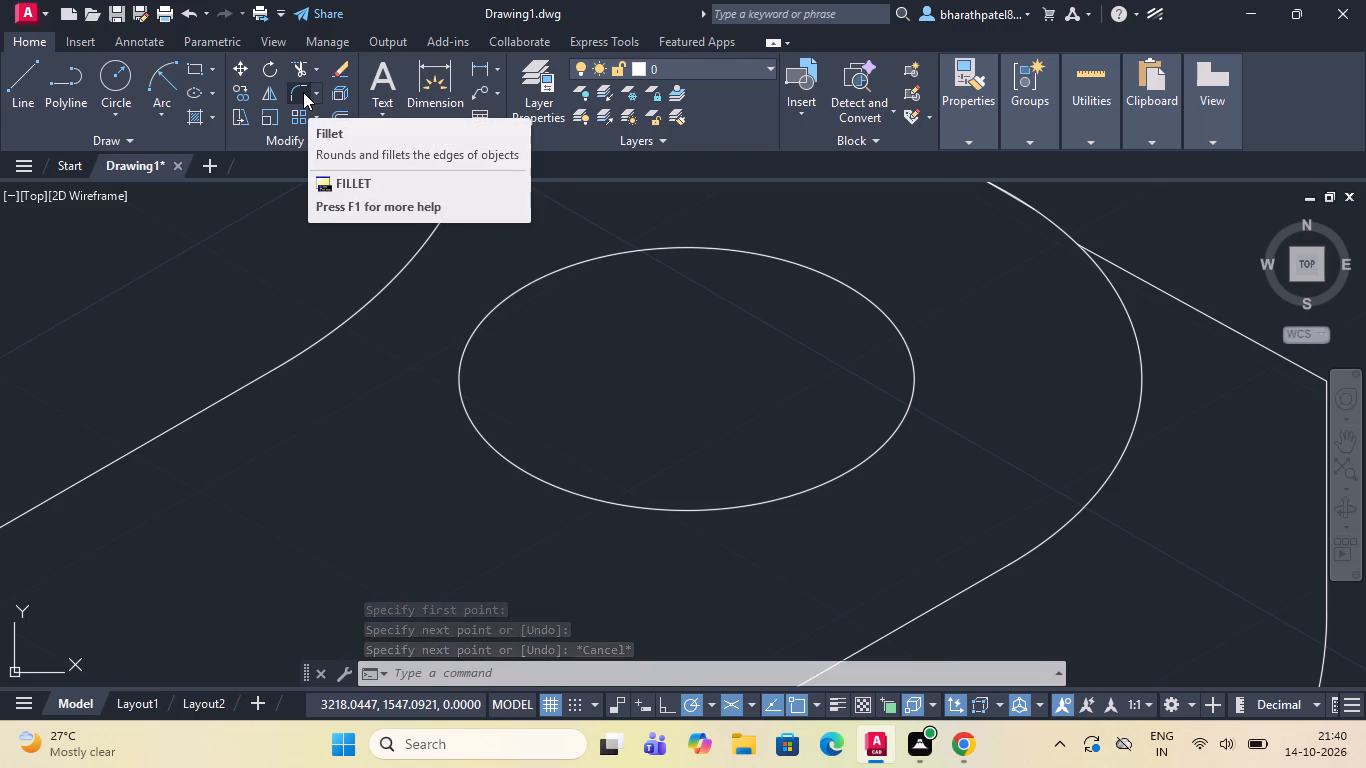
pyautogui.scroll(-3, 474, 266)
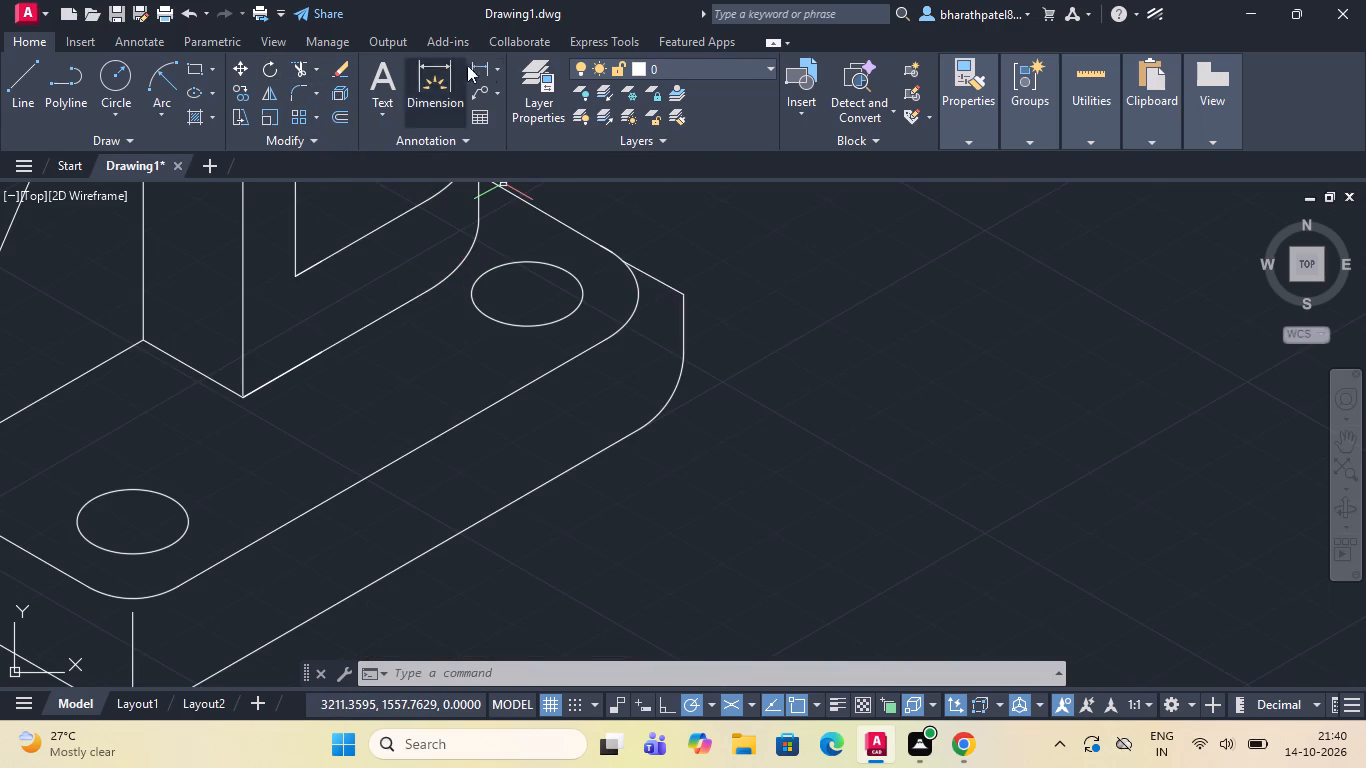
pyautogui.click(296, 85)
pyautogui.click(684, 318)
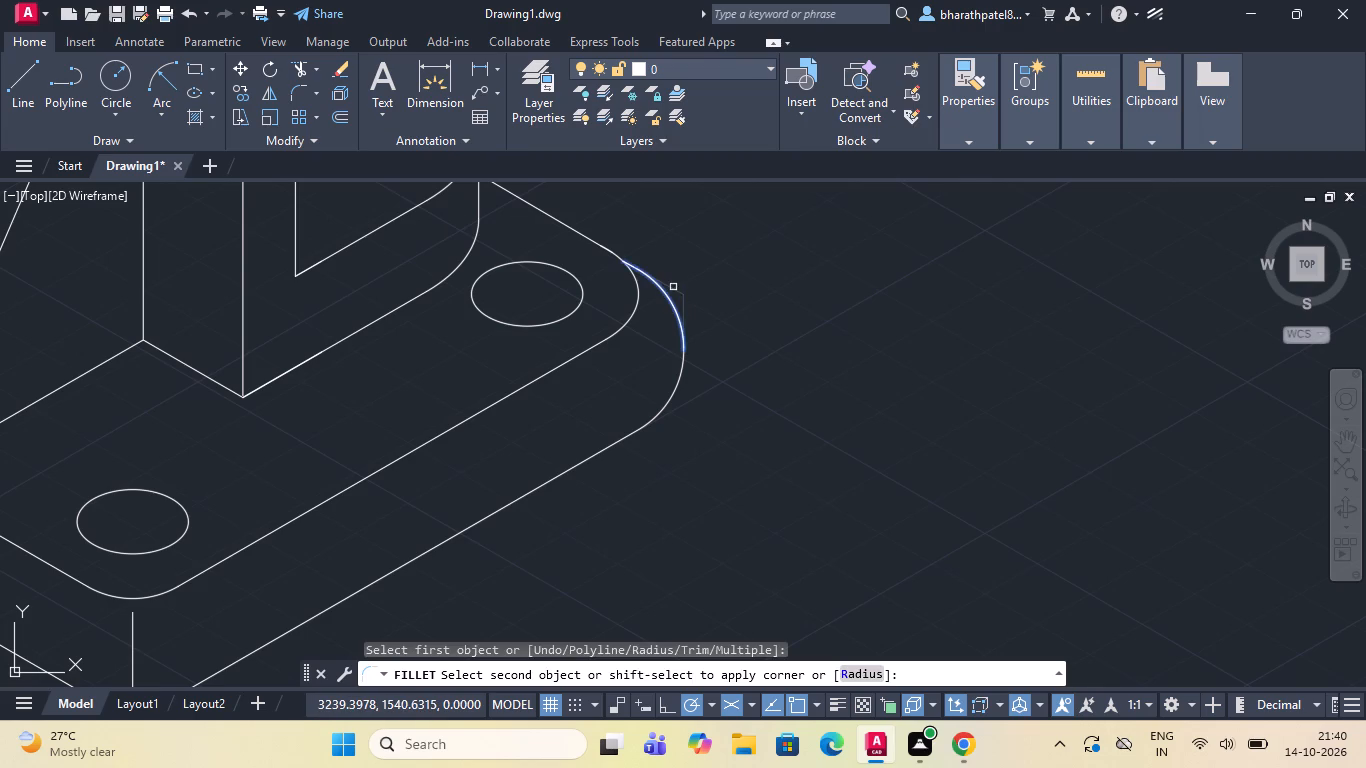
pyautogui.click(672, 287)
# Erase the short vertical line at the base's front rounded corner.
pyautogui.scroll(-4, 778, 279)
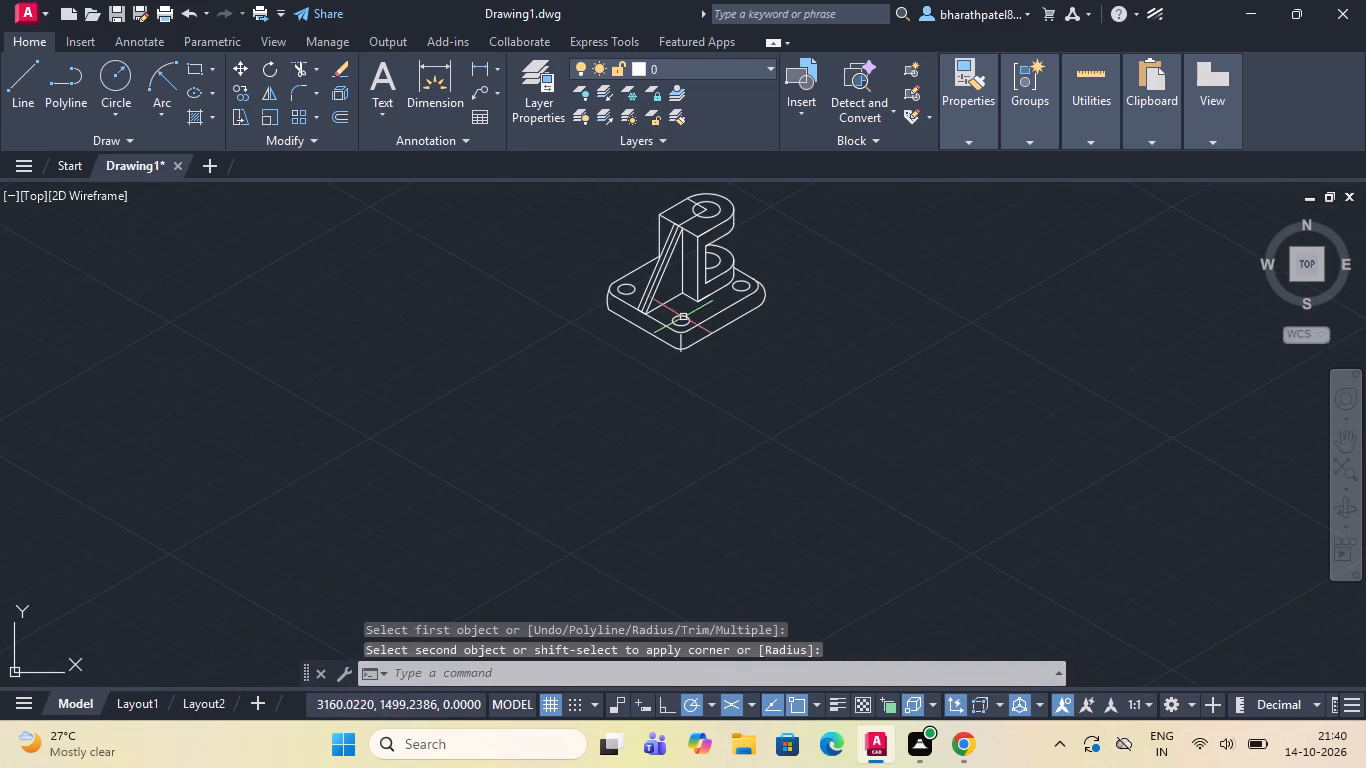
pyautogui.scroll(3, 673, 311)
pyautogui.click(702, 434)
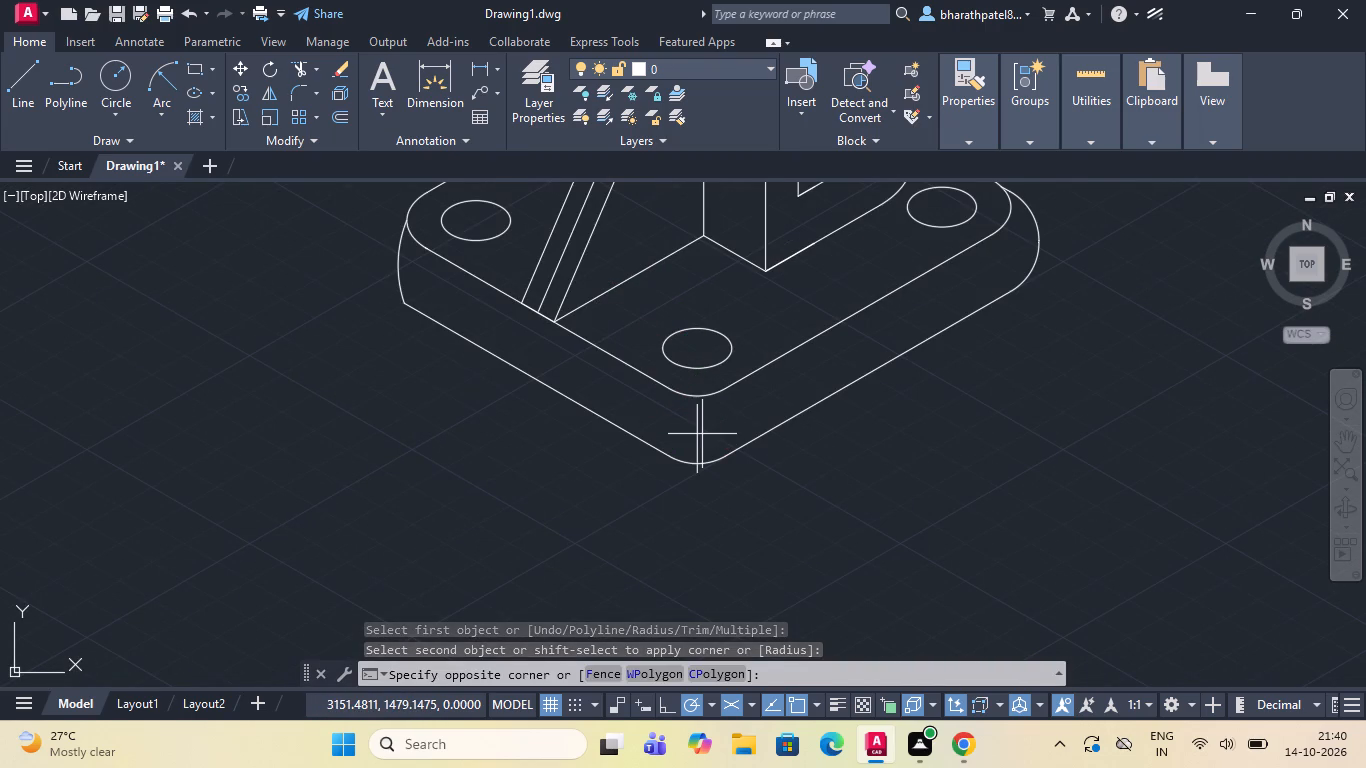
pyautogui.click(684, 434)
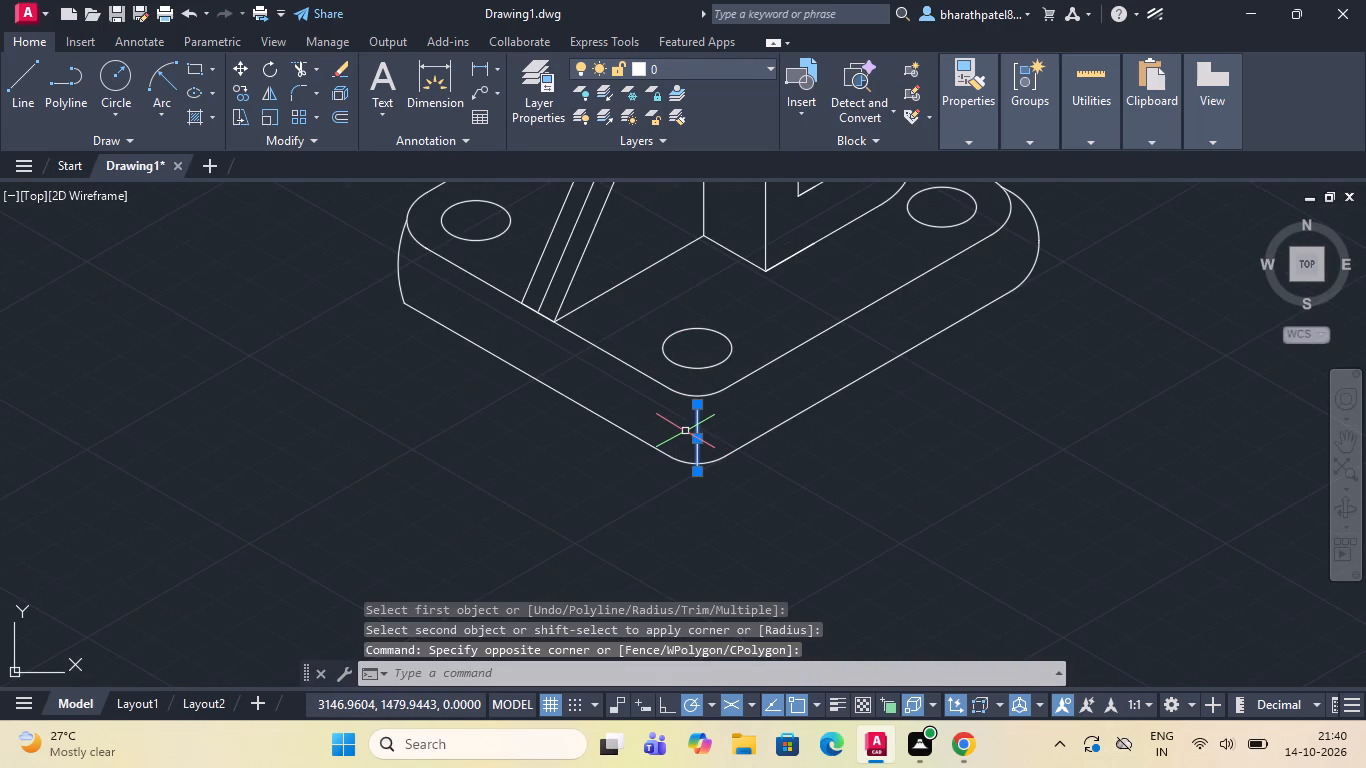
pyautogui.press('Delete')
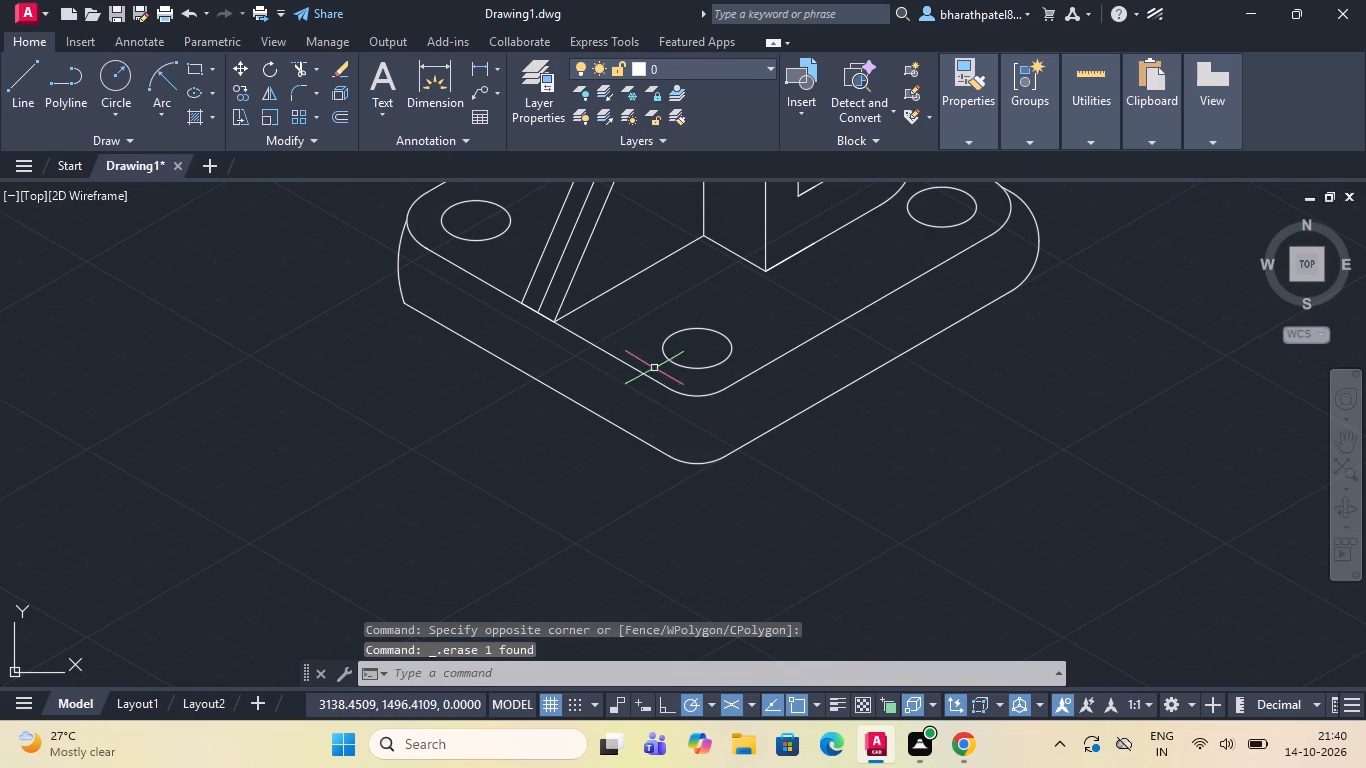
# Erase the construction line running from the upper boss's back edge to the hole's centre.
pyautogui.scroll(-3, 654, 368)
pyautogui.scroll(2, 715, 234)
pyautogui.click(715, 234)
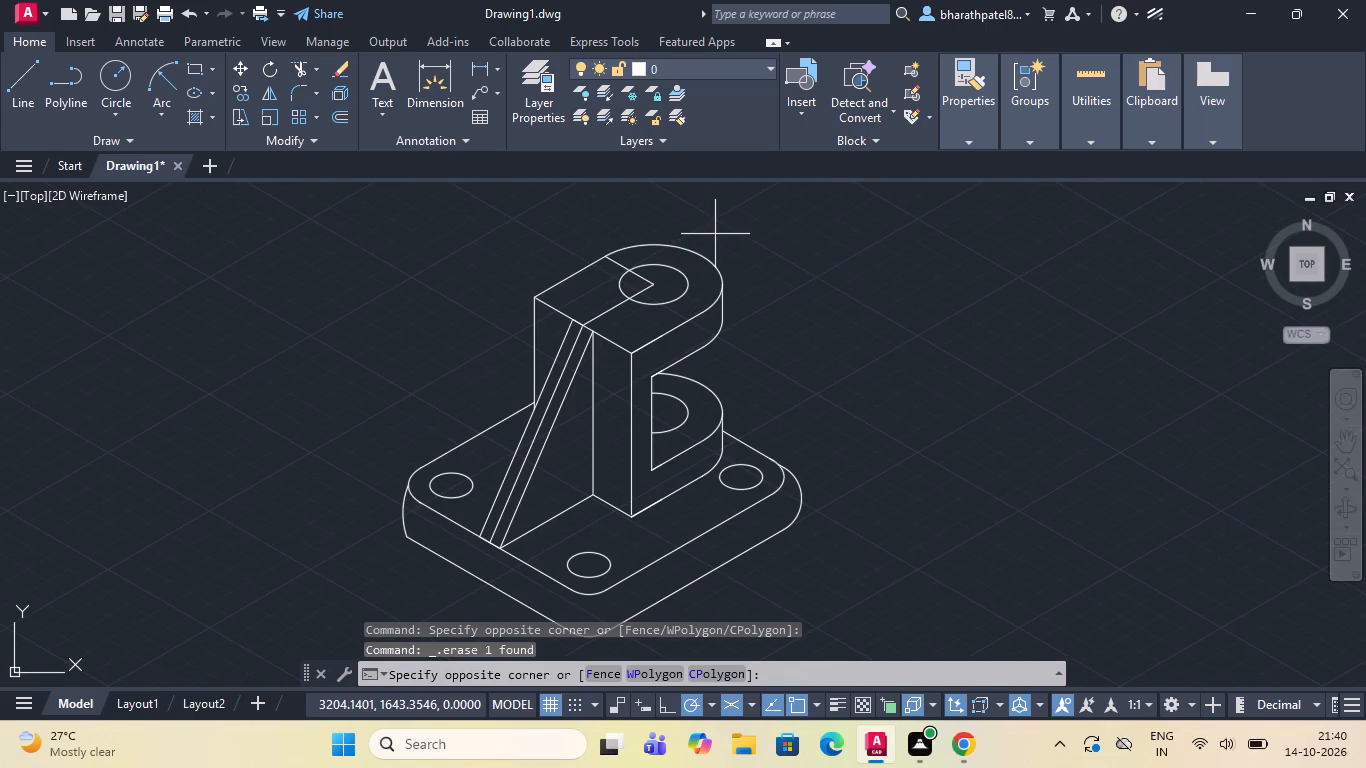
pyautogui.click(886, 241)
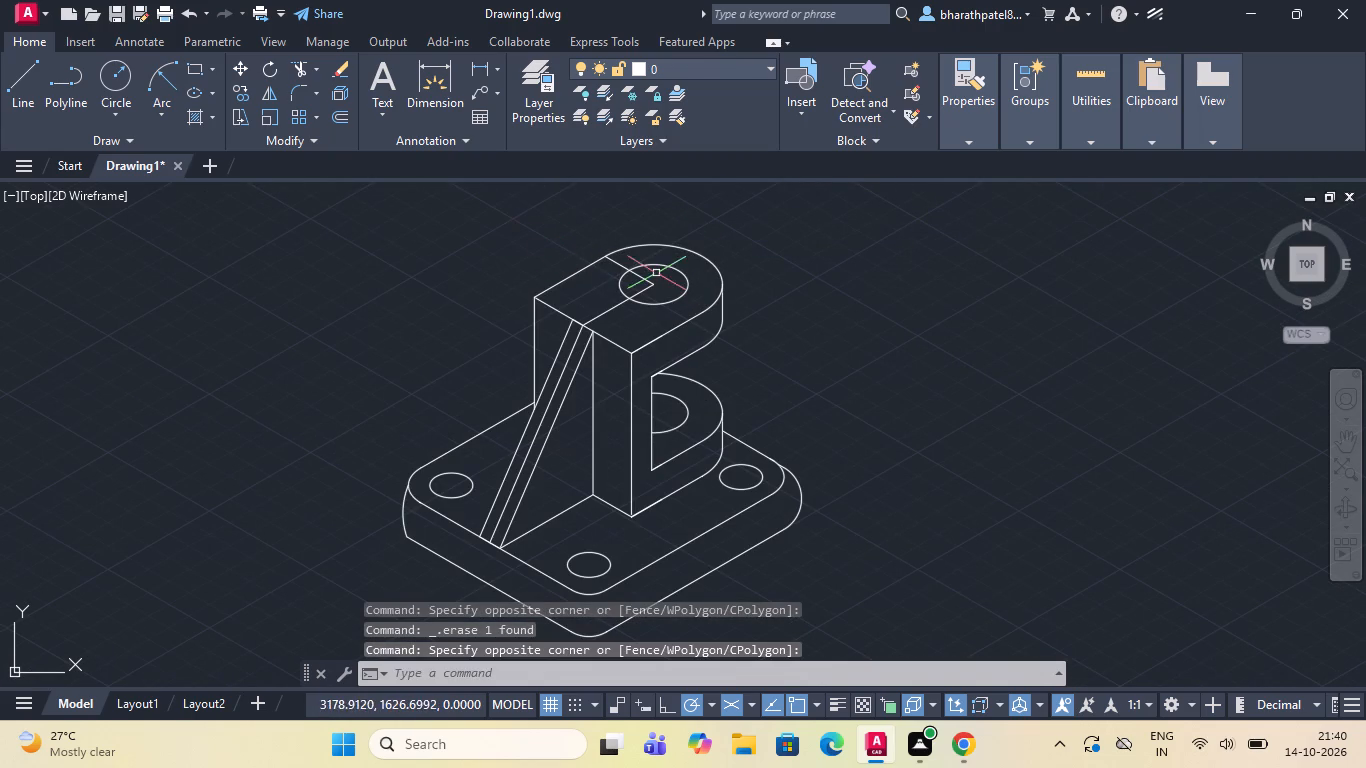
pyautogui.scroll(2, 584, 258)
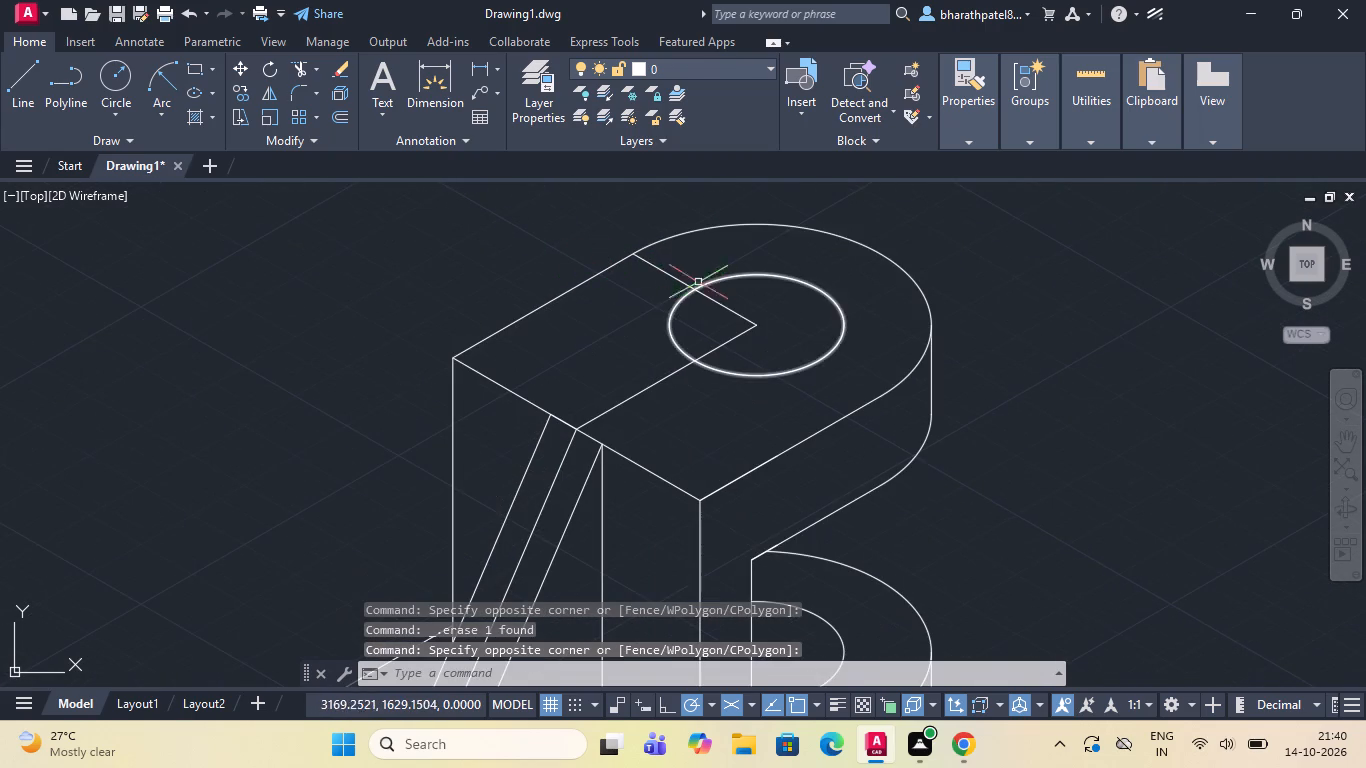
pyautogui.click(677, 276)
pyautogui.press('Delete')
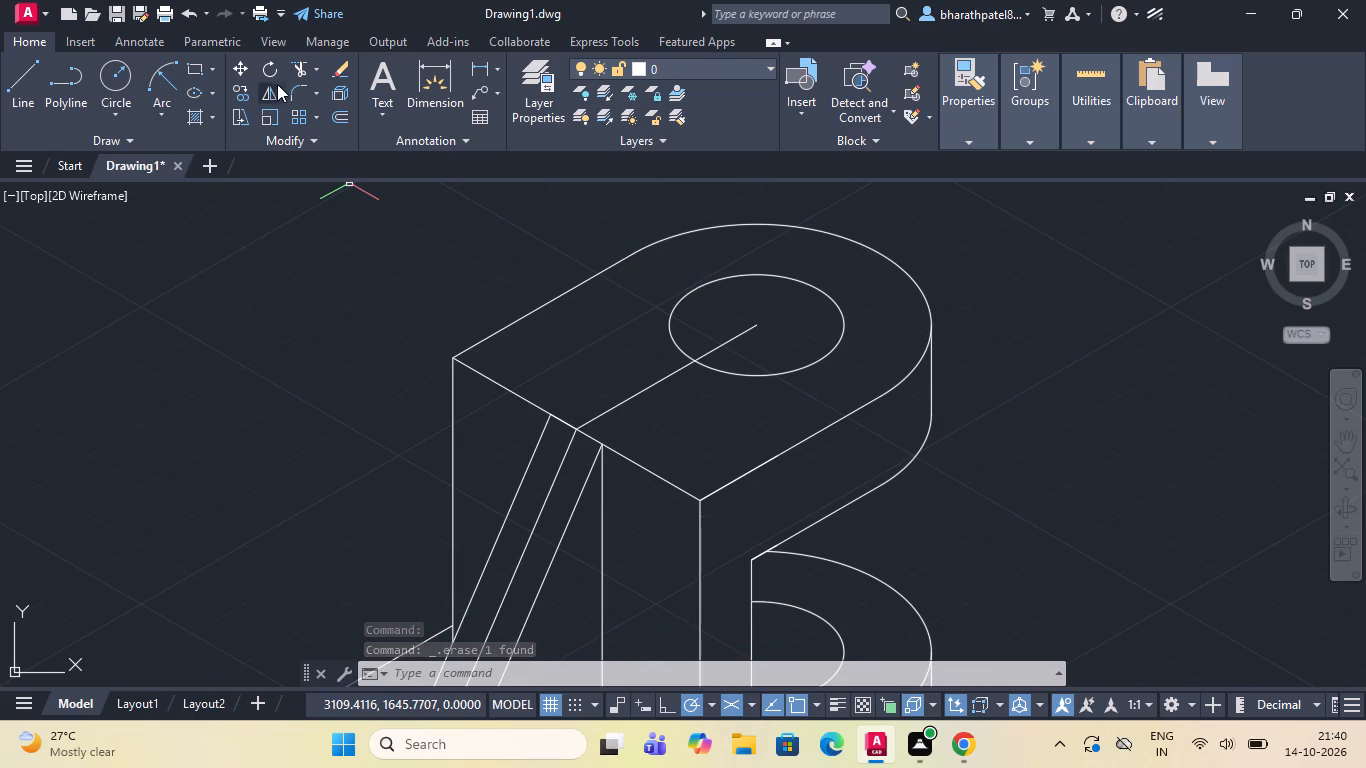
# Start drawing a line on the upper boss's top face.
pyautogui.click(13, 92)
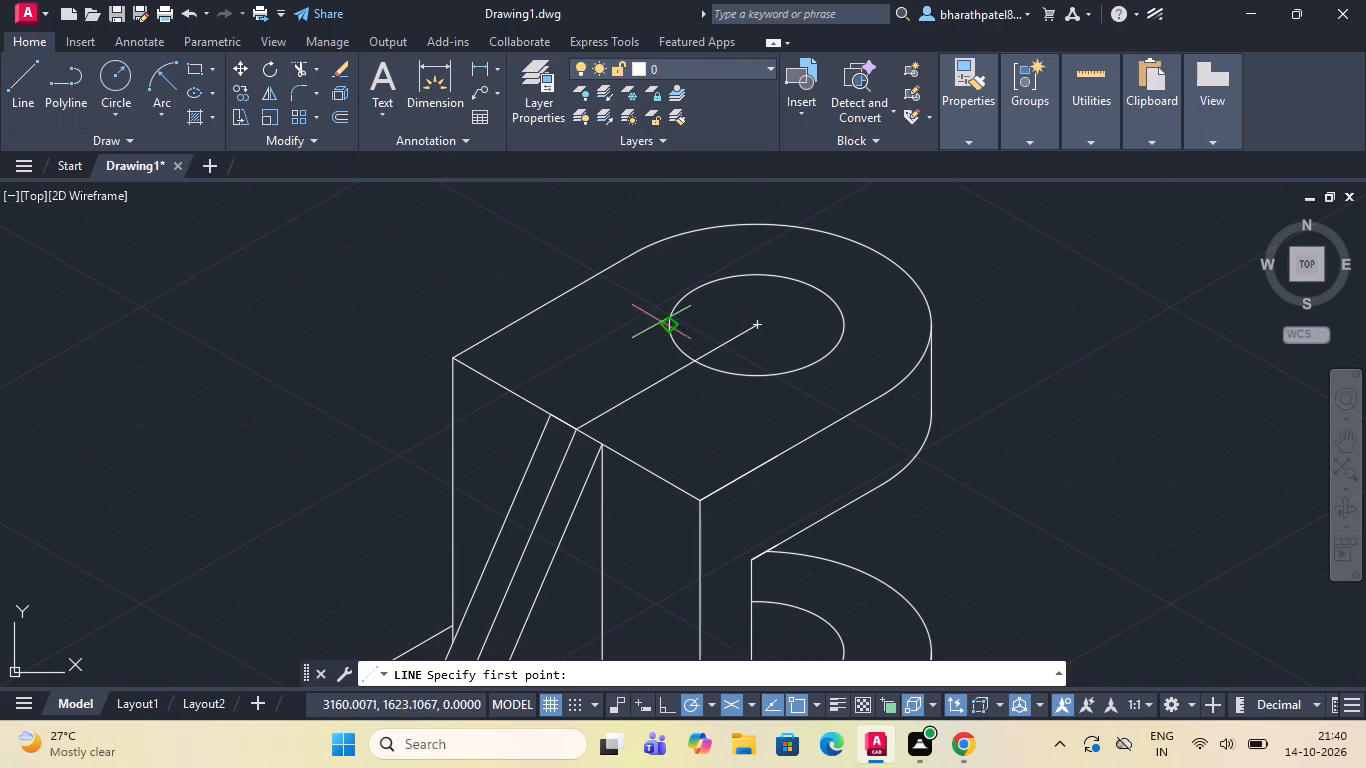
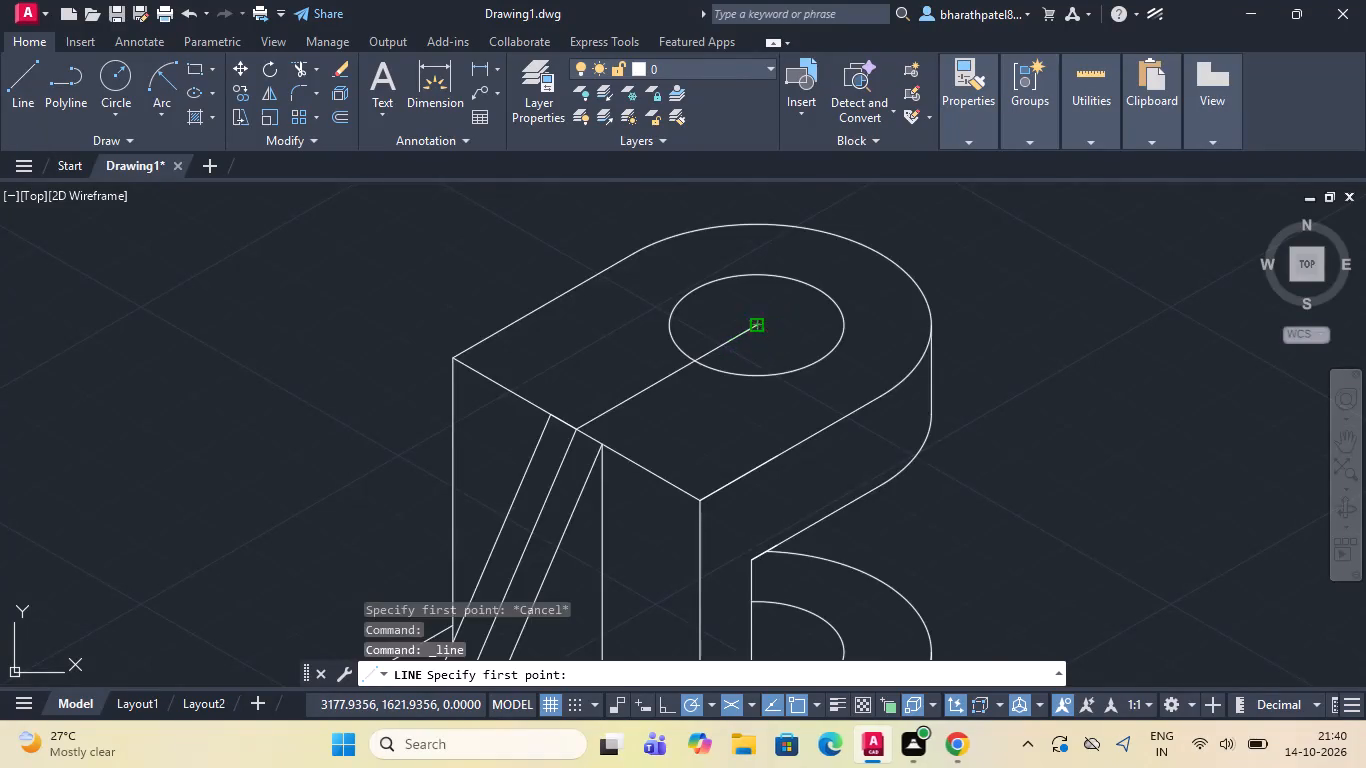
# Draw a centre line from the upper boss's hole centre to where its back edge meets the rounded end.
pyautogui.scroll(-3, 756, 326)
pyautogui.scroll(3, 718, 268)
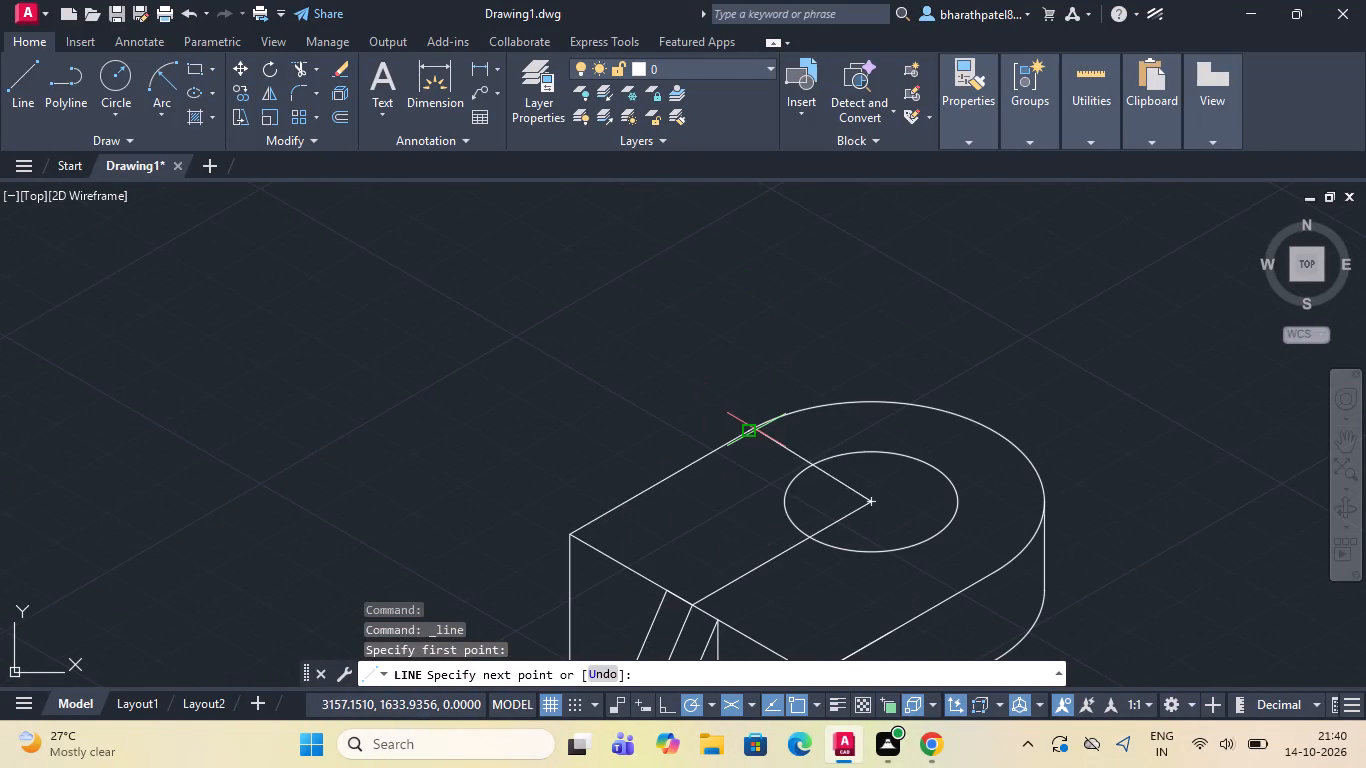
pyautogui.scroll(1, 756, 430)
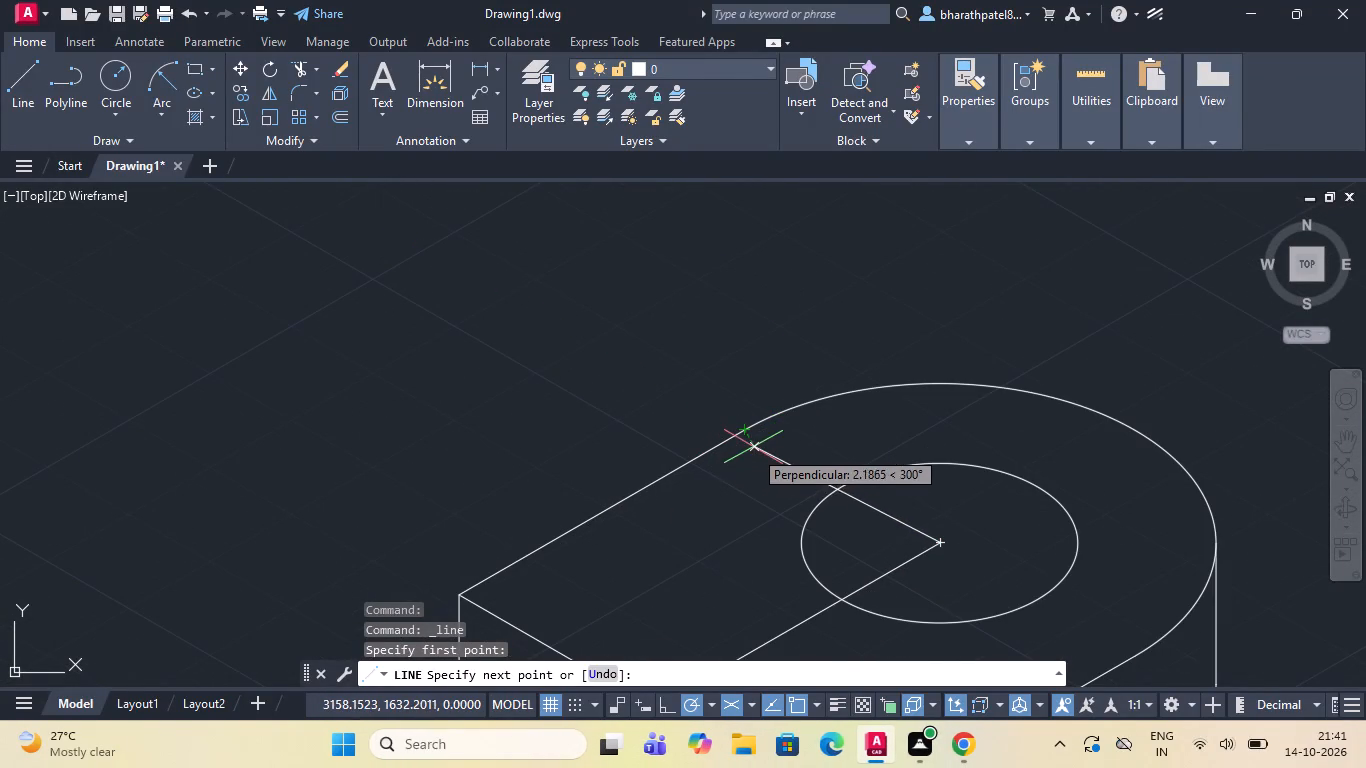
pyautogui.click(741, 432)
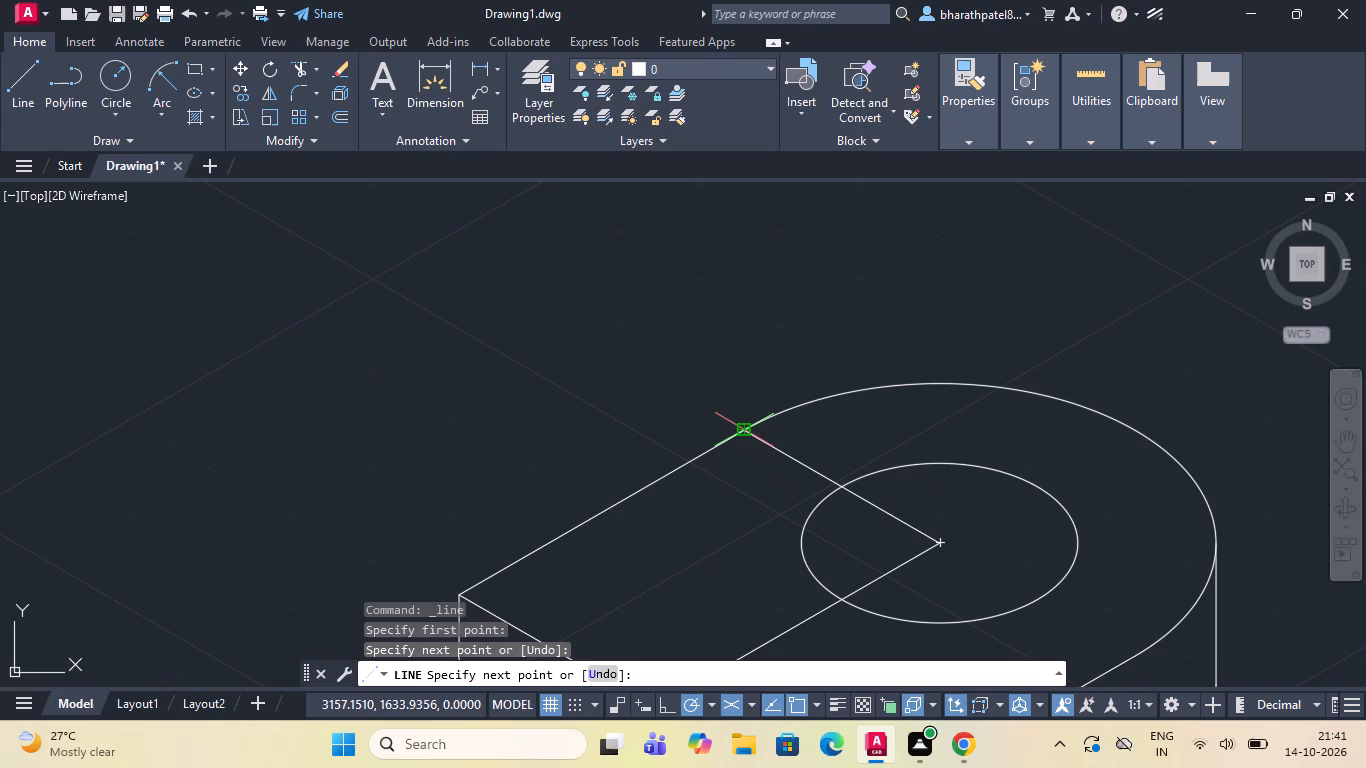
pyautogui.press('Escape')
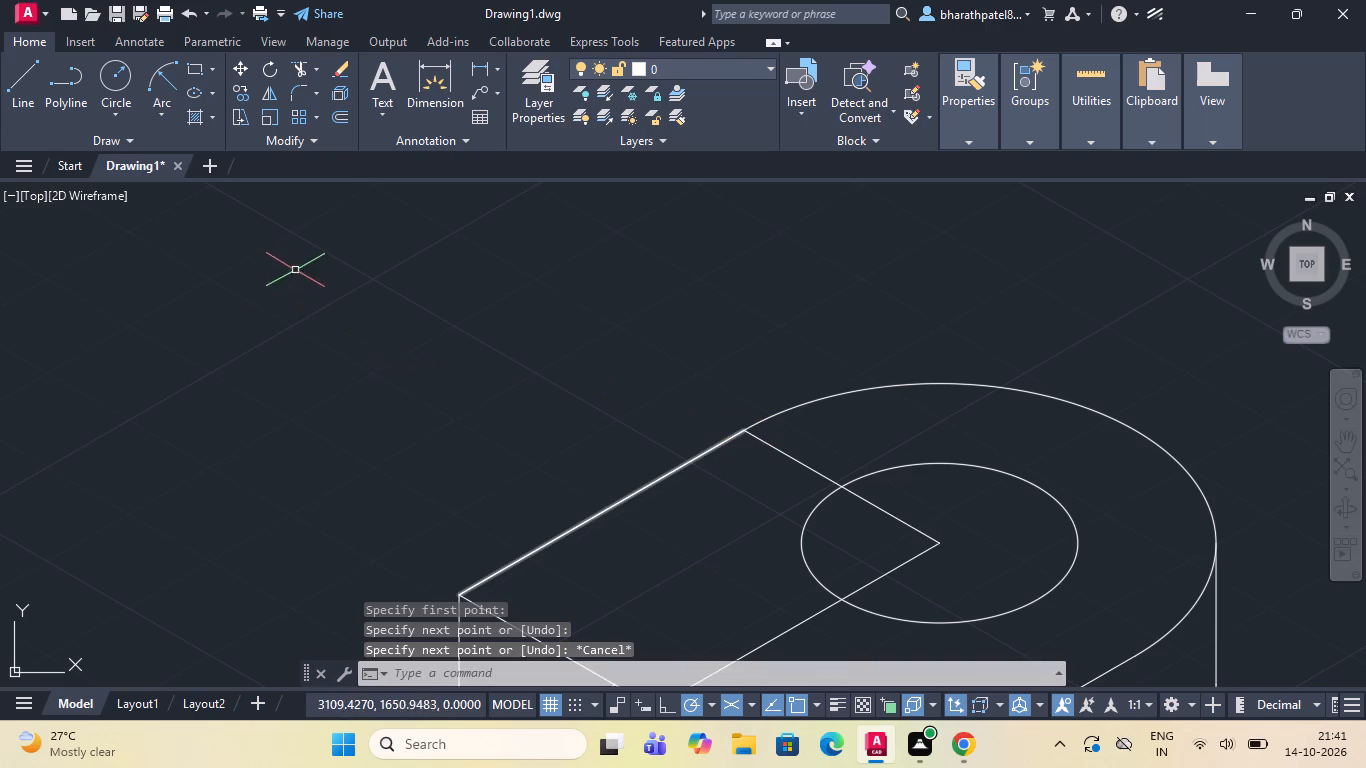
# Draw a centre line about 22 units long at 330° from the upper boss's hole centre towards its front edge.
pyautogui.click(11, 95)
pyautogui.scroll(-2, 552, 344)
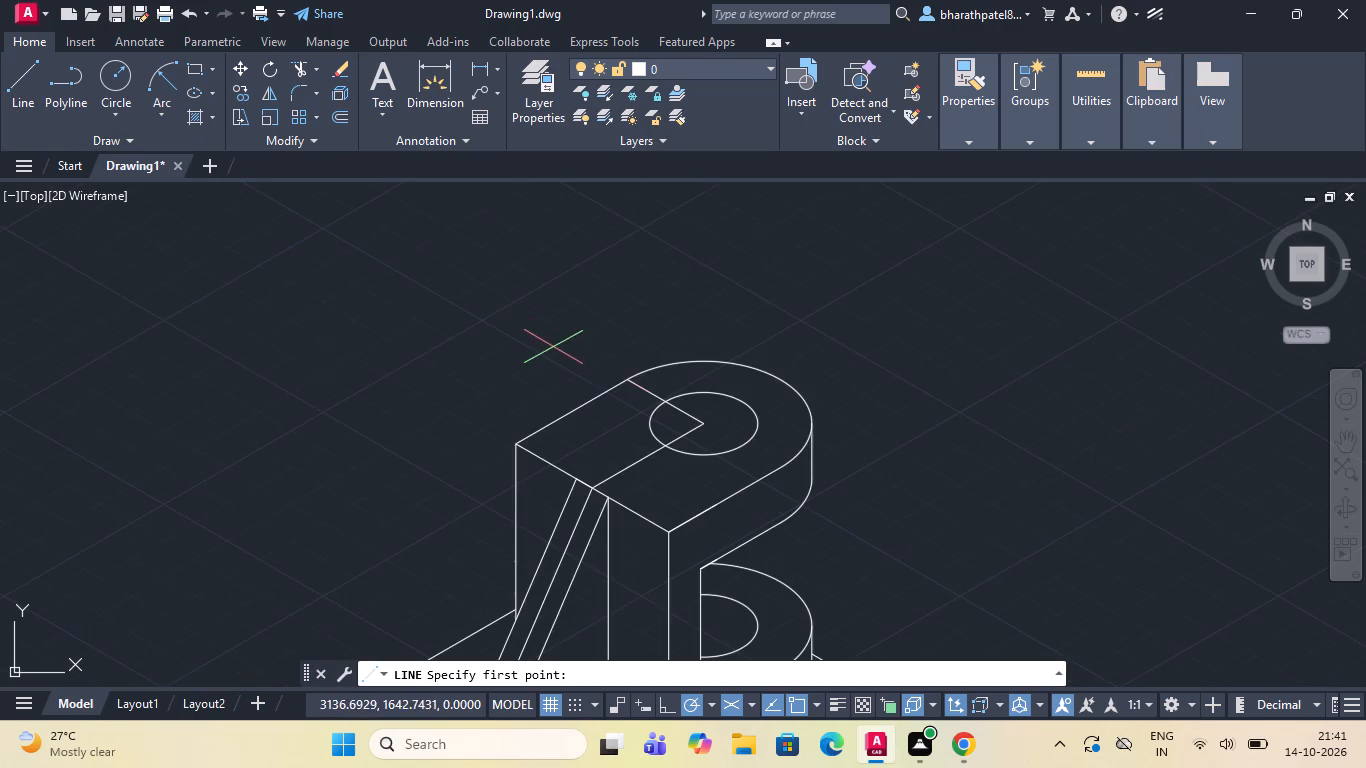
pyautogui.scroll(-1, 779, 440)
pyautogui.scroll(3, 772, 459)
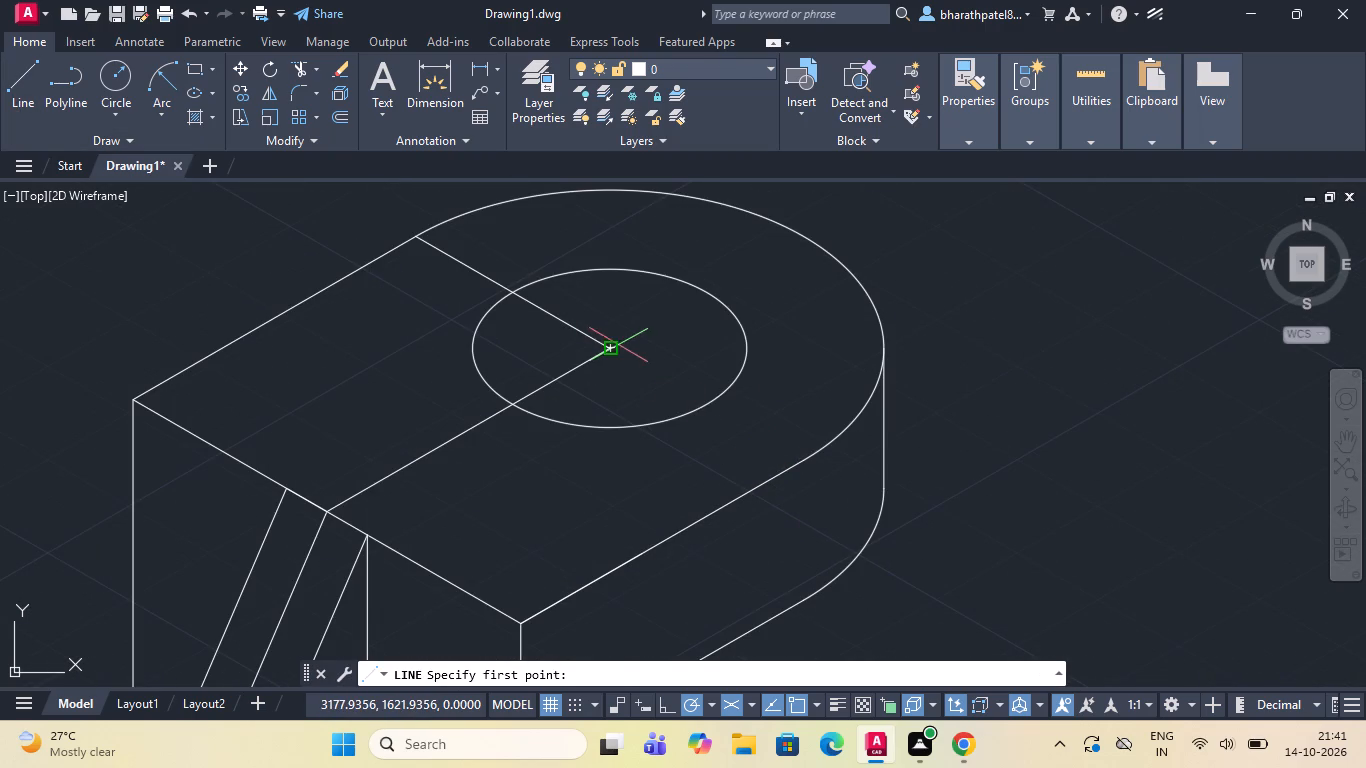
pyautogui.click(608, 343)
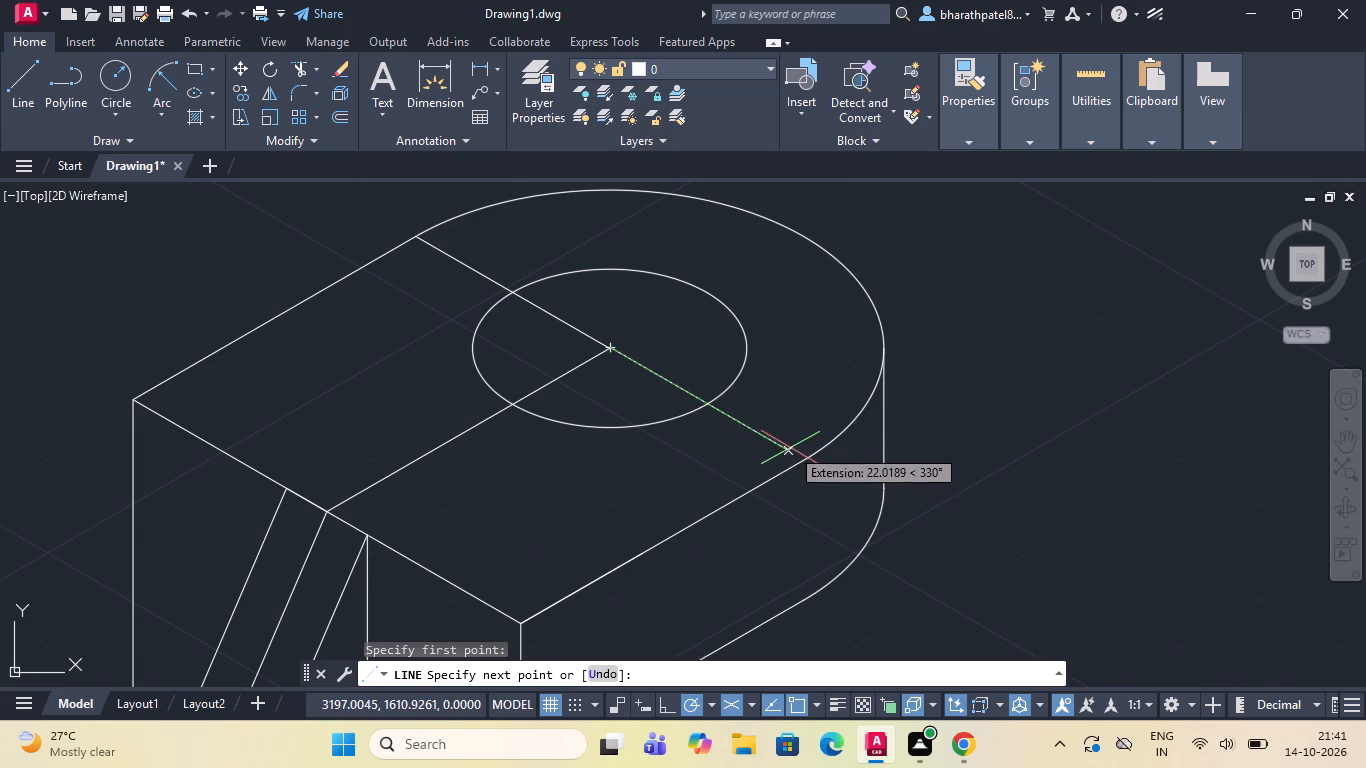
pyautogui.click(791, 451)
pyautogui.press('Escape')
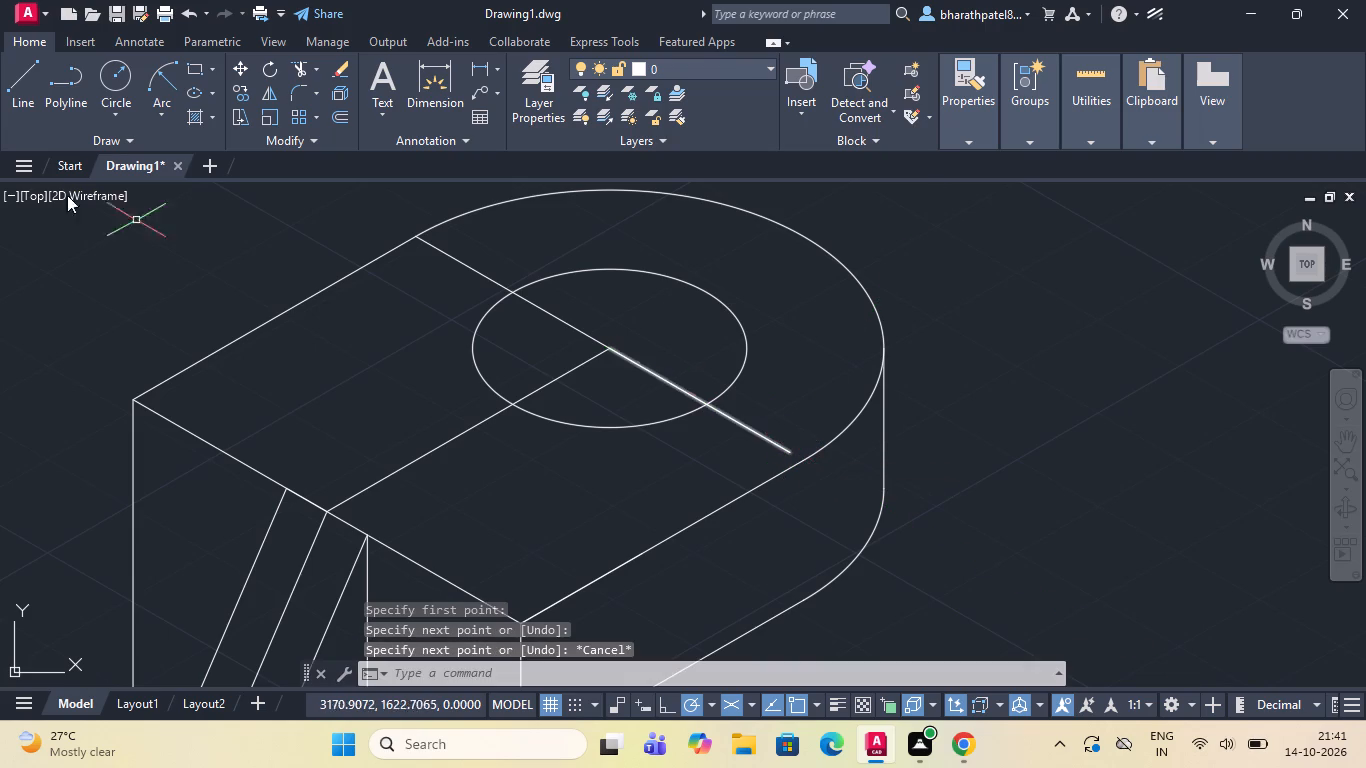
# Draw a centre line from the upper boss's hole centre along the boss axis to its rounded outer edge.
pyautogui.click(15, 91)
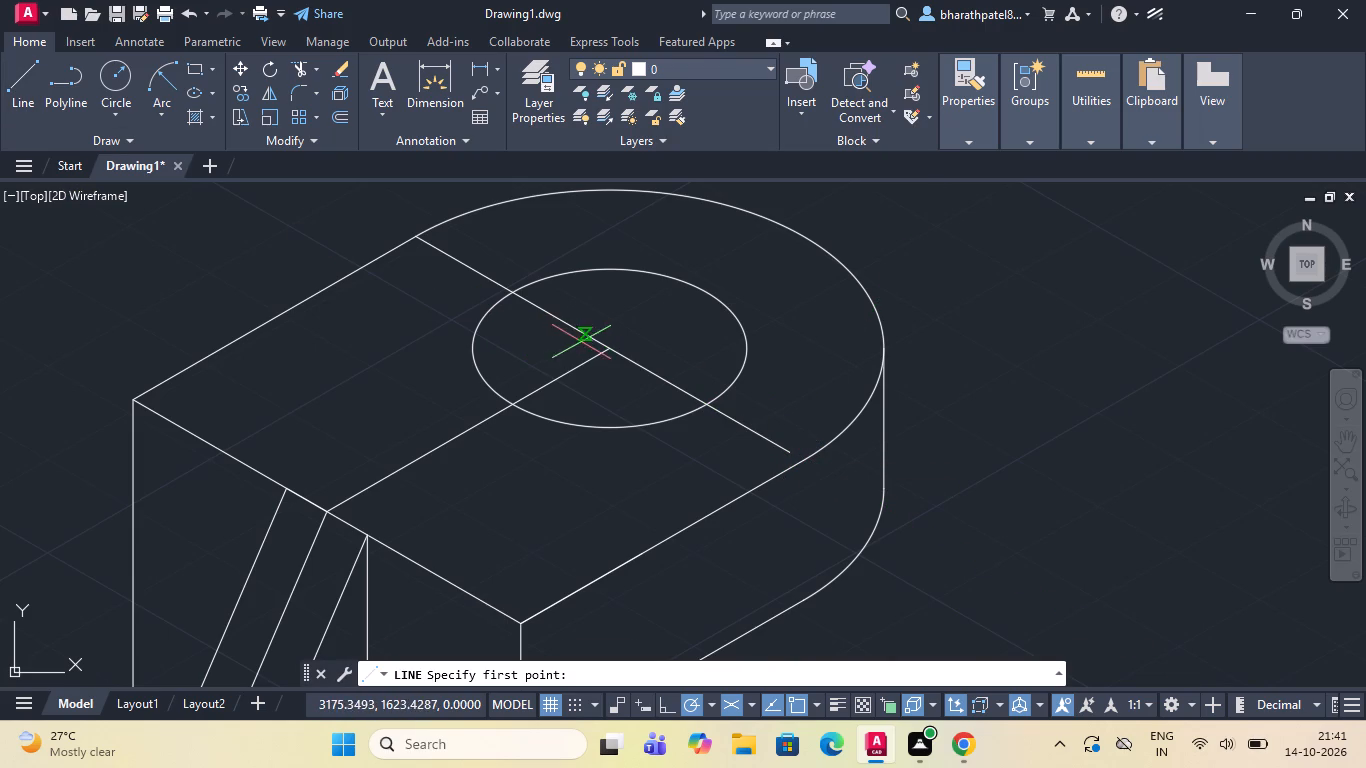
pyautogui.click(604, 354)
pyautogui.scroll(-2, 604, 352)
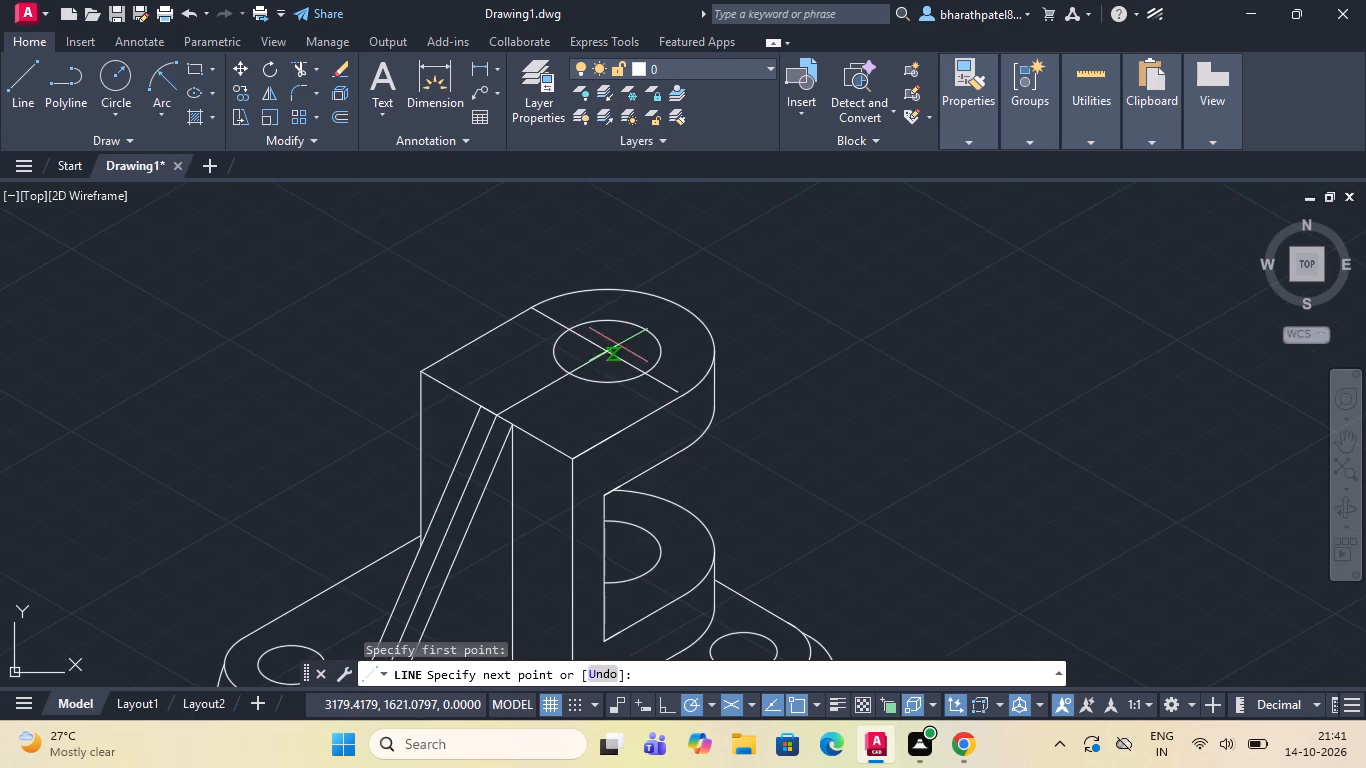
pyautogui.scroll(3, 636, 334)
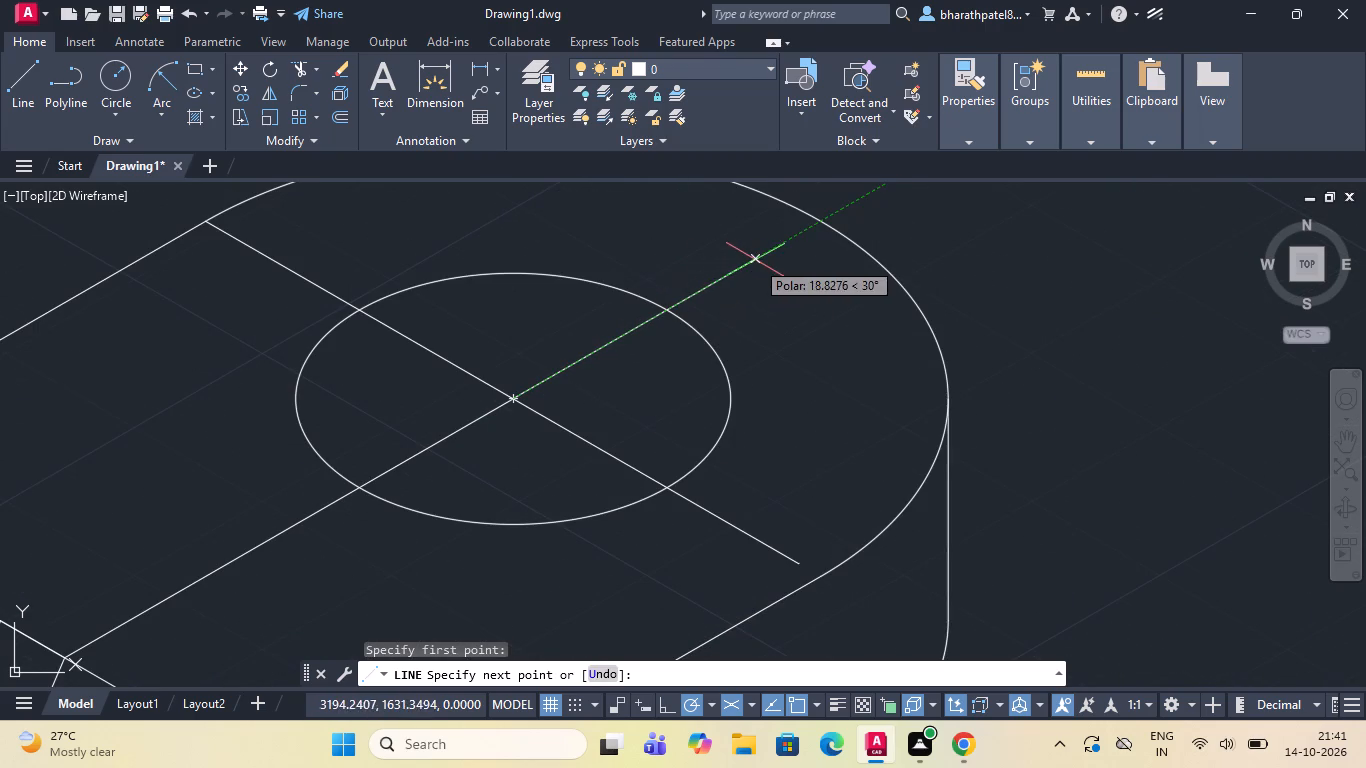
pyautogui.click(815, 222)
pyautogui.press('Escape')
pyautogui.scroll(-3, 494, 278)
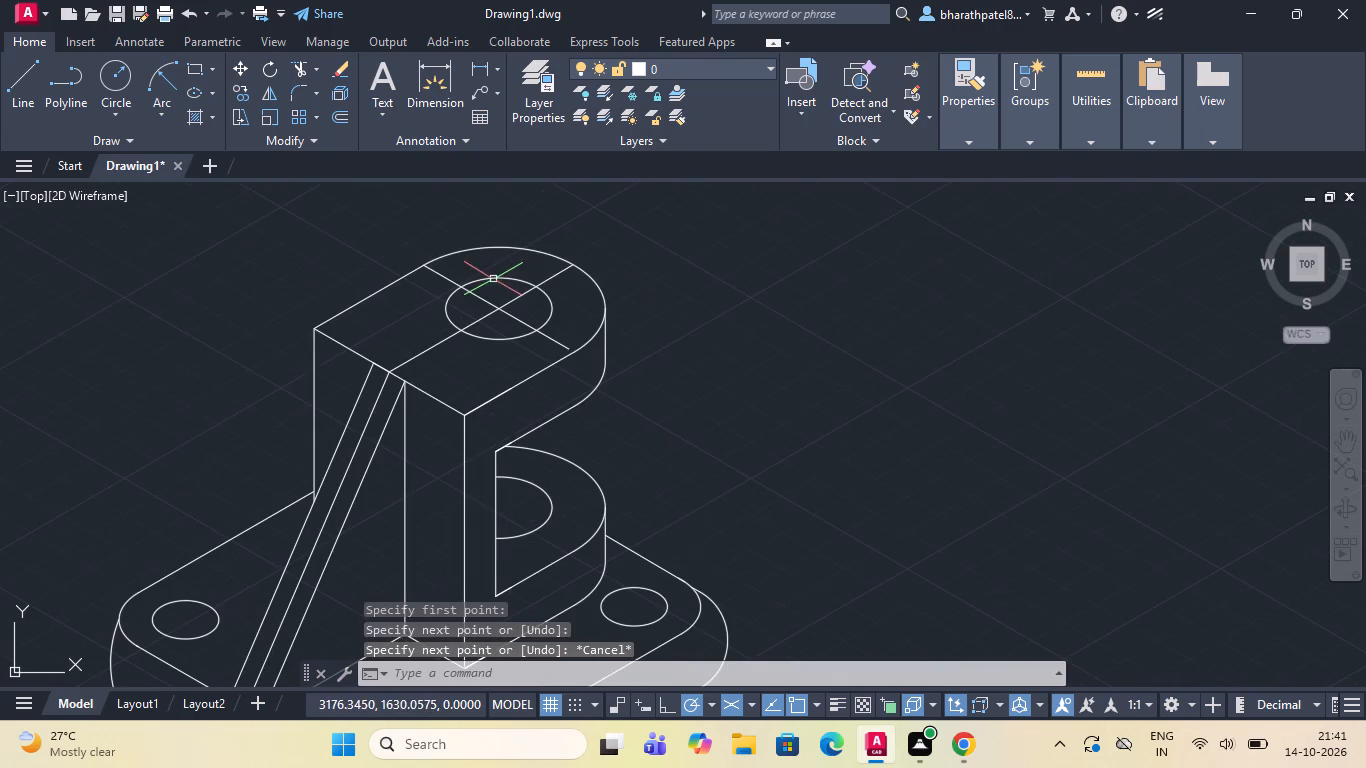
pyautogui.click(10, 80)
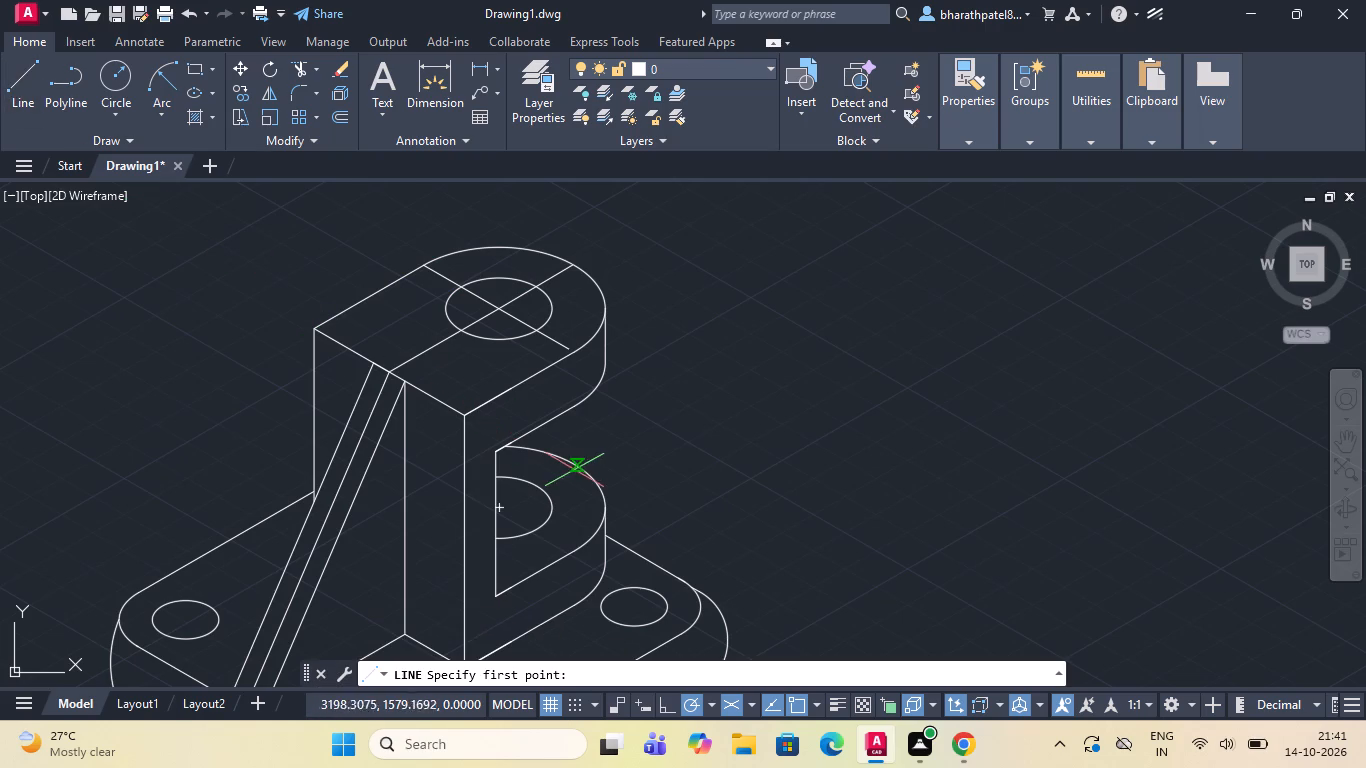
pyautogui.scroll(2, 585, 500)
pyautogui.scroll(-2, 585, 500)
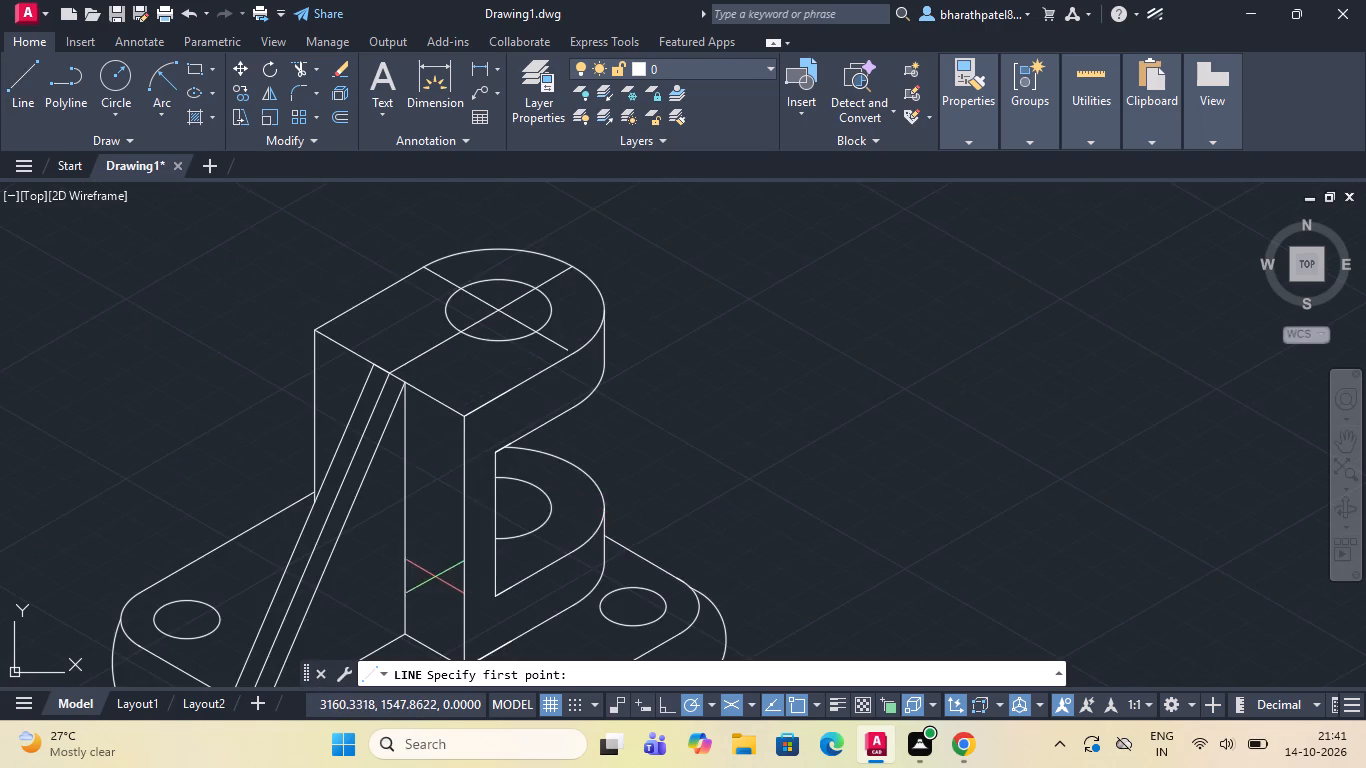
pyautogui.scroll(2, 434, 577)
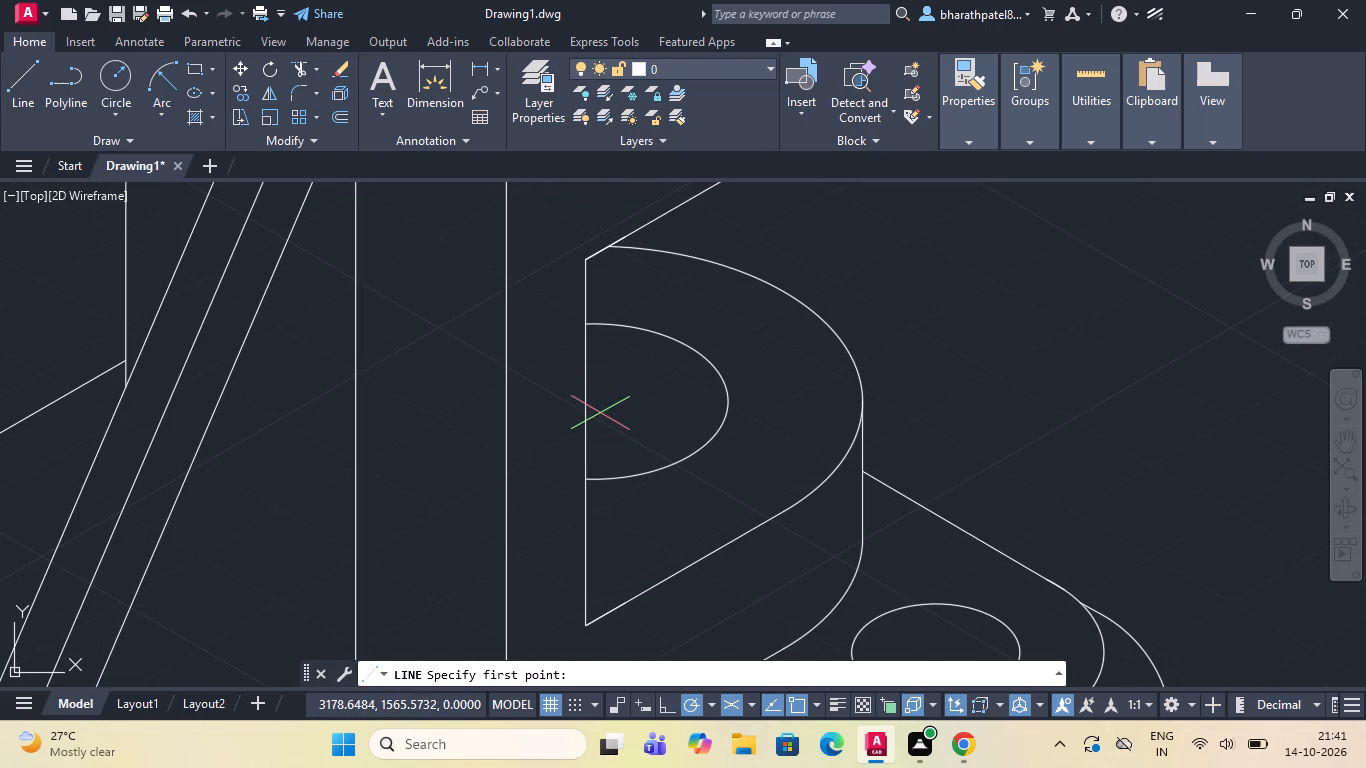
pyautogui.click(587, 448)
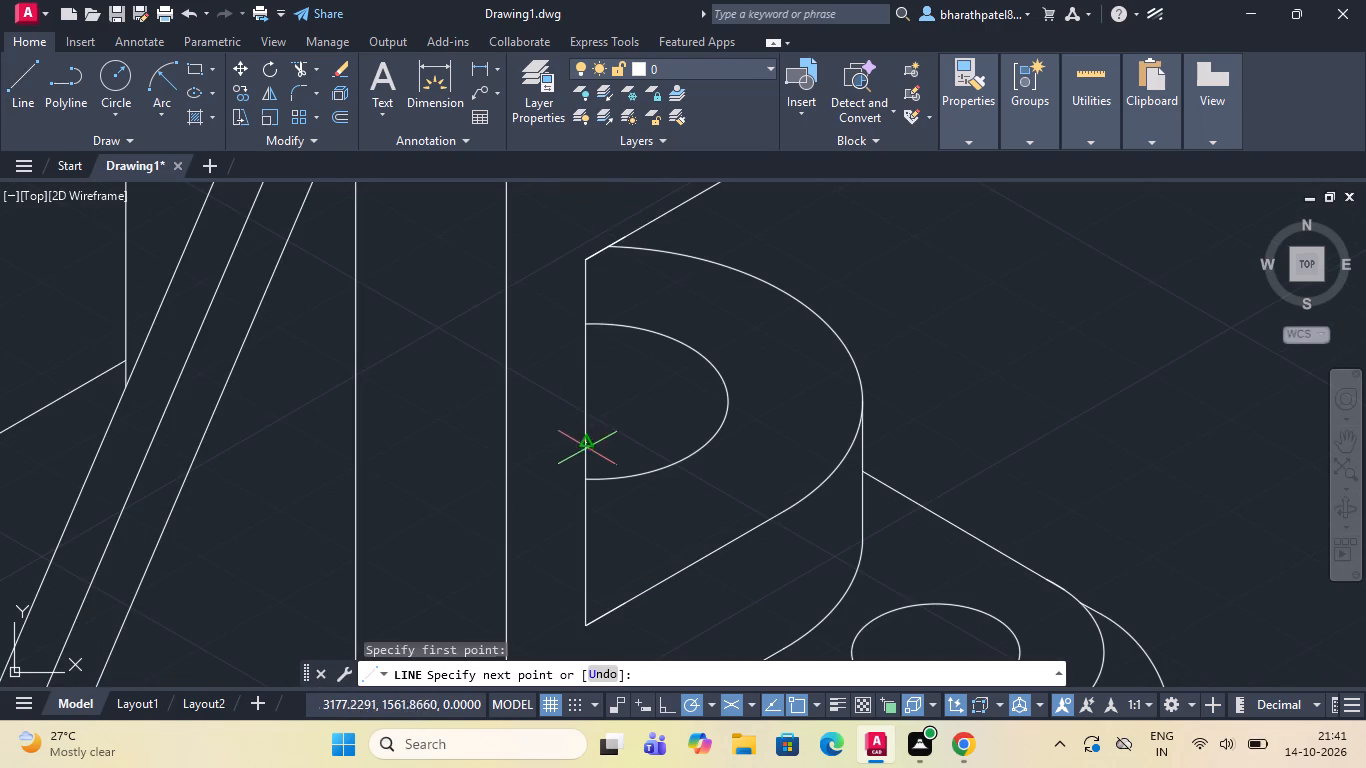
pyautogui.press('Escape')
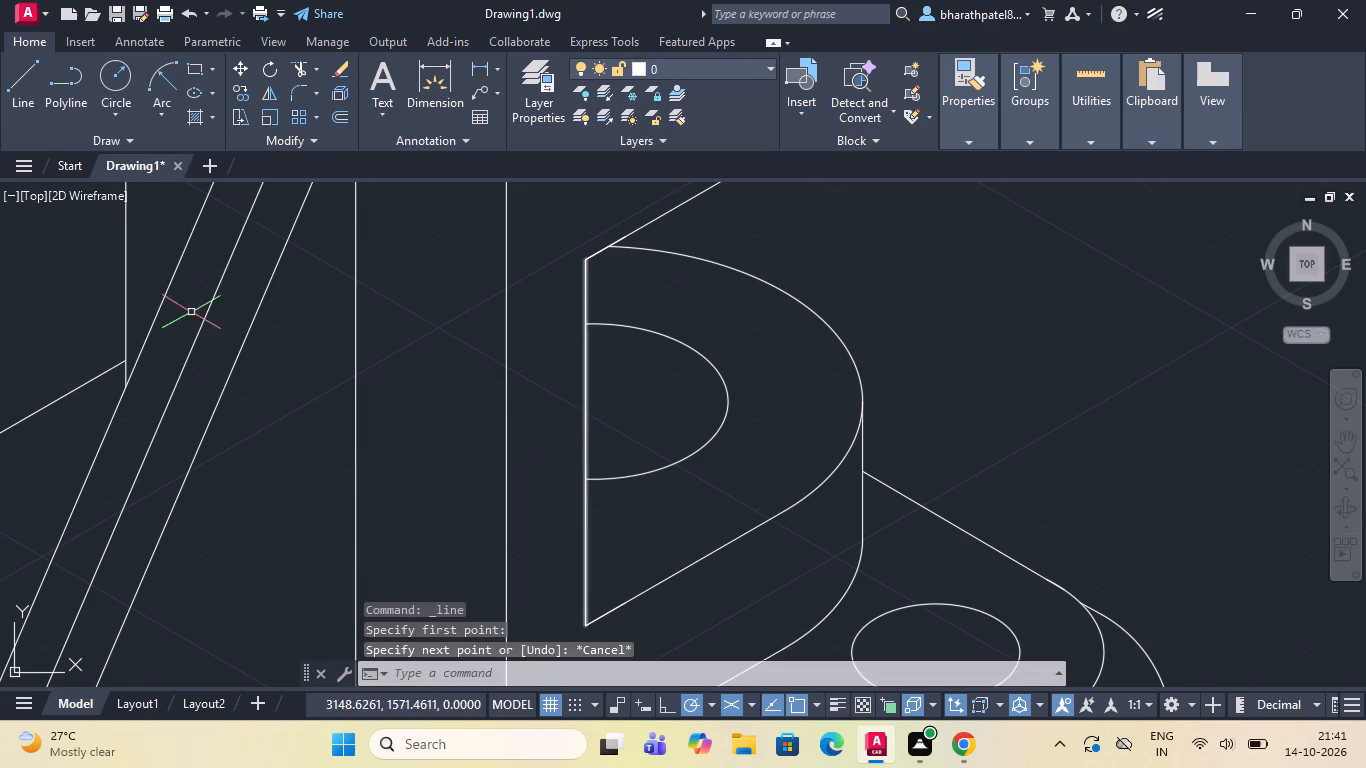
# Draw a centre line at 330° from the lower boss's hole centre towards its front edge, in two consecutive segments.
pyautogui.moveTo(10, 78); pyautogui.dragTo(39, 109)
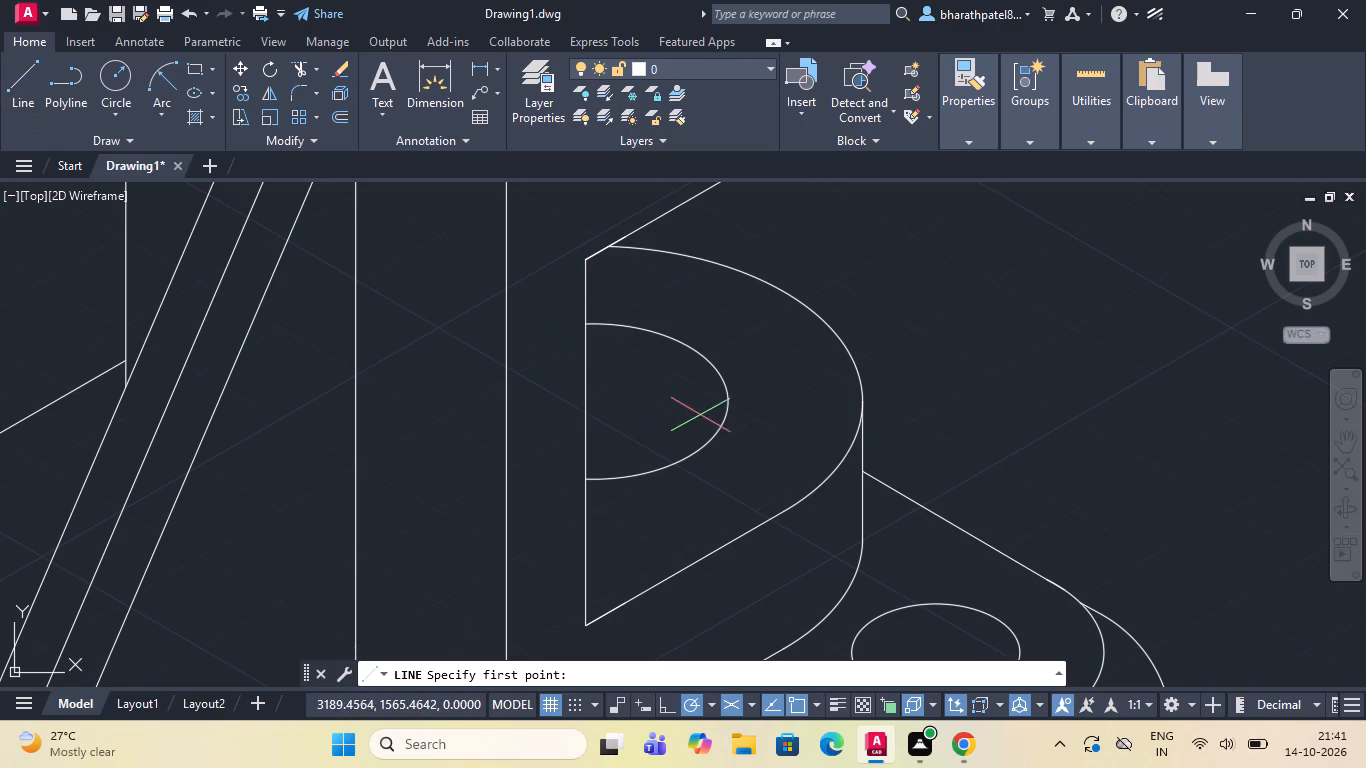
pyautogui.click(588, 403)
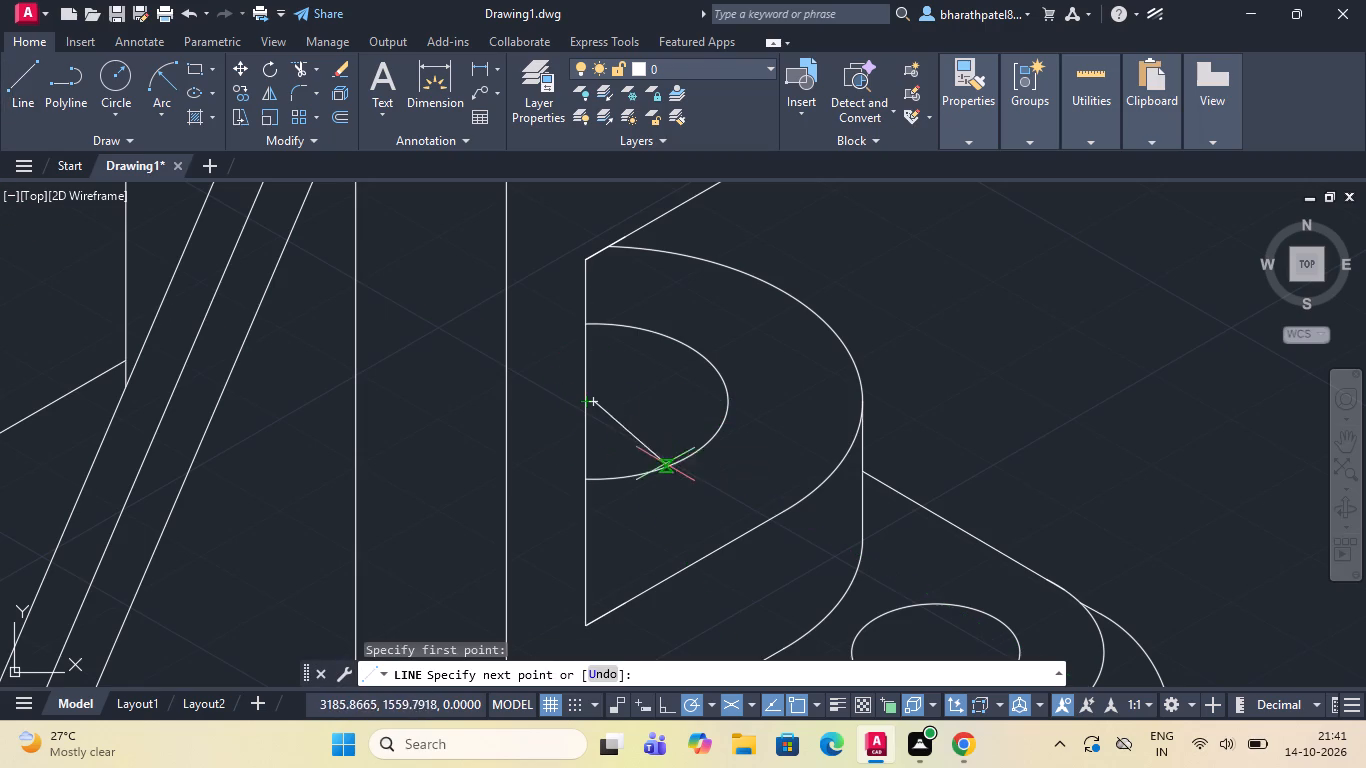
pyautogui.click(733, 478)
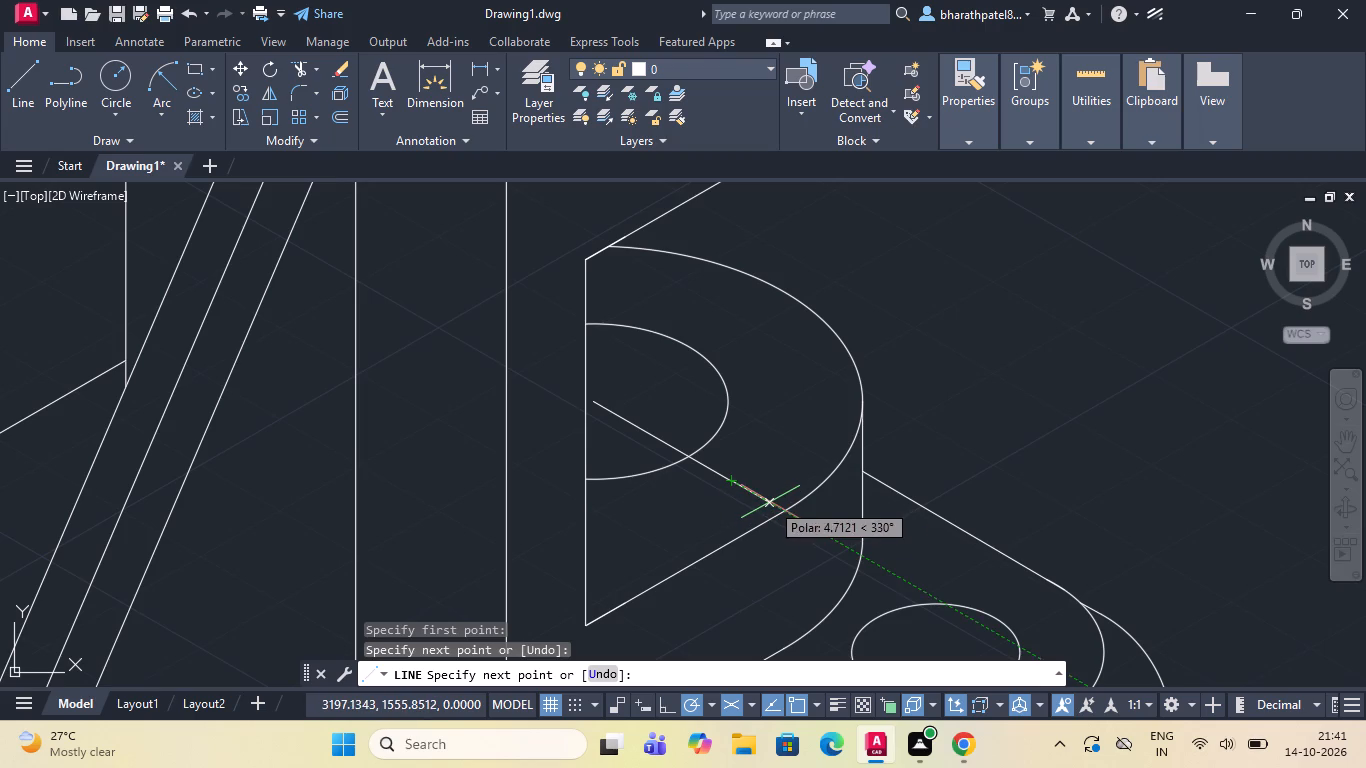
pyautogui.click(771, 502)
pyautogui.press('Escape')
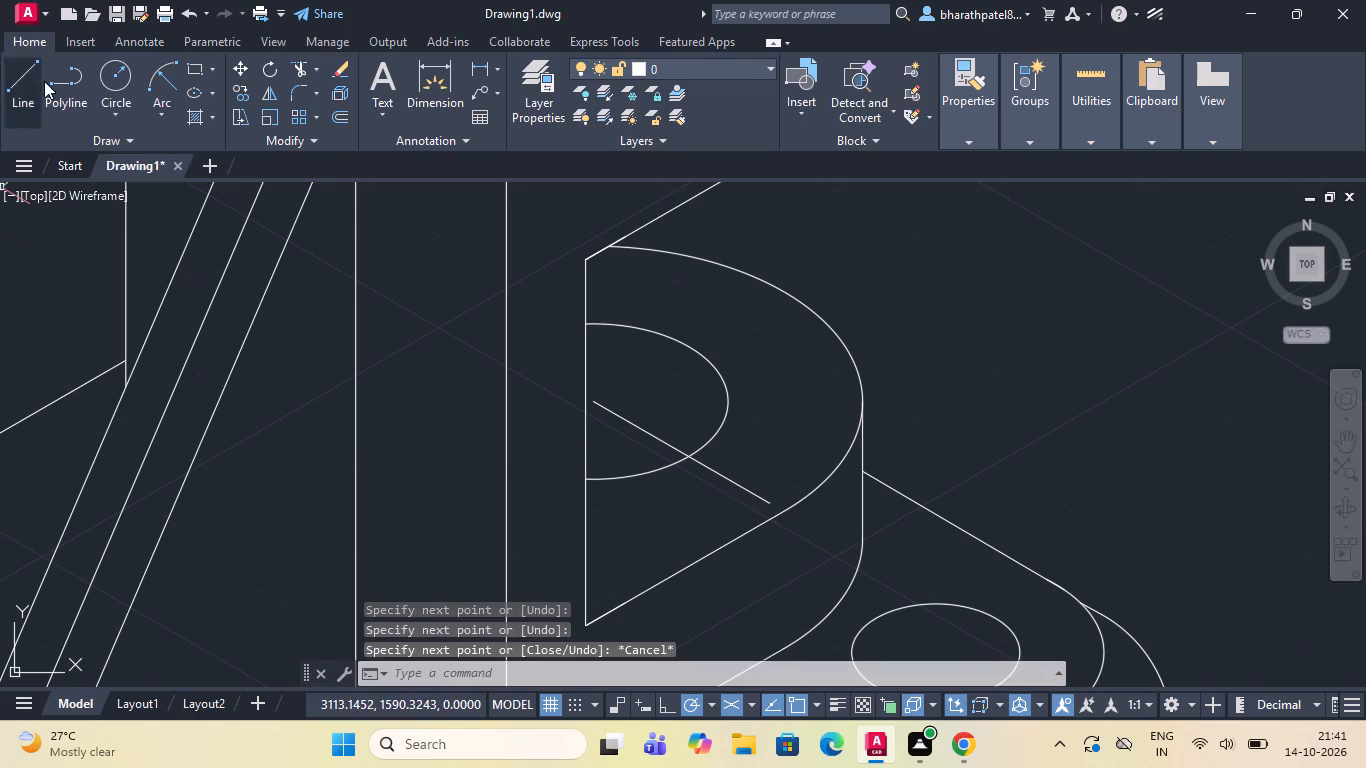
# Draw a centre line about 22.5 units long at 30° from the lower boss's hole centre towards its rounded outer edge.
pyautogui.click(29, 77)
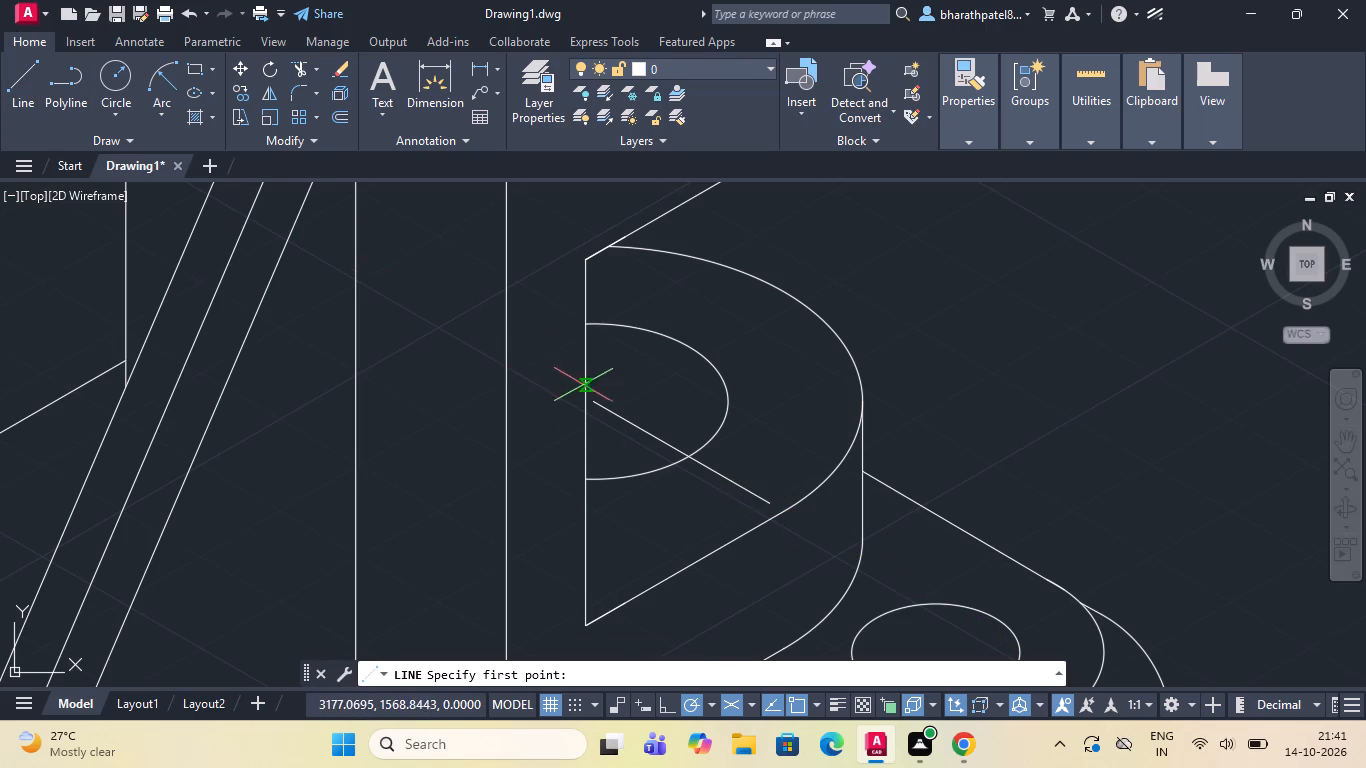
pyautogui.click(599, 397)
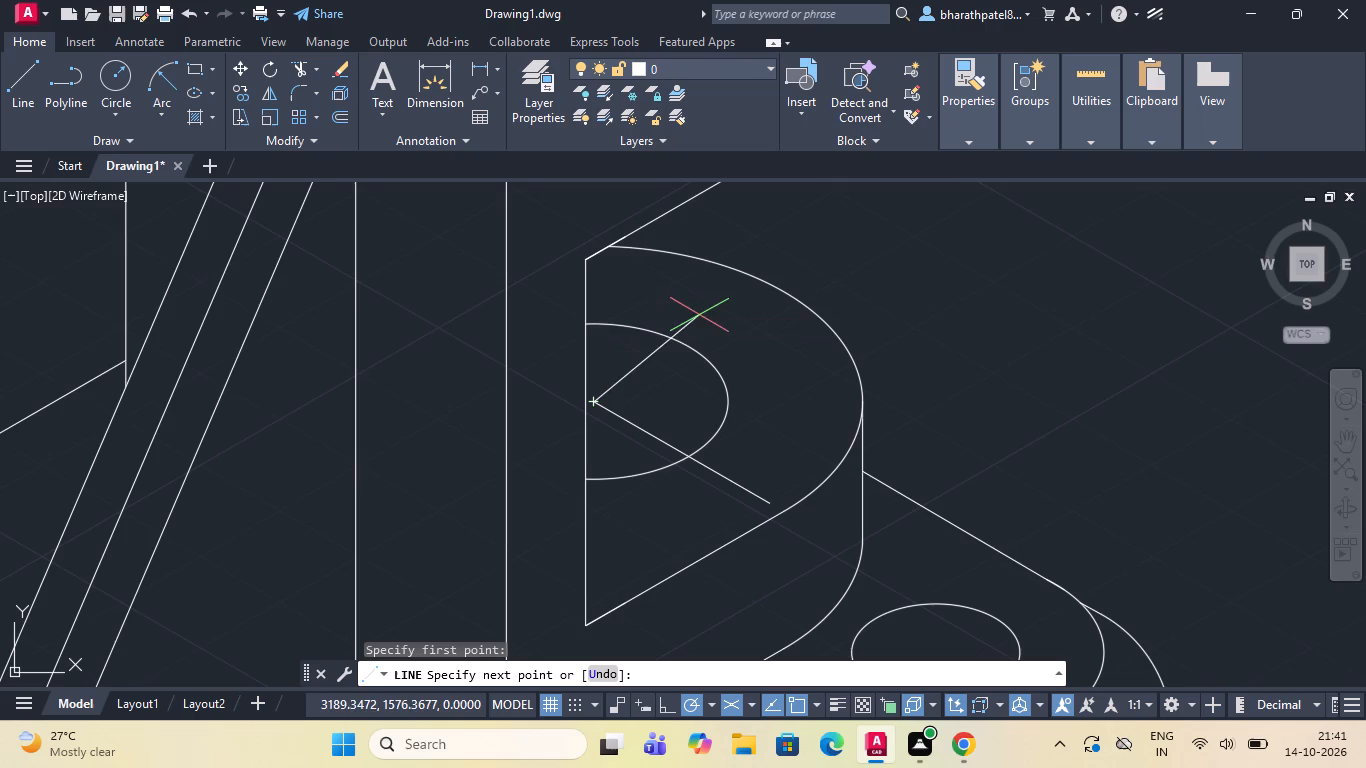
pyautogui.click(776, 303)
pyautogui.press('Escape')
pyautogui.scroll(-2, 700, 289)
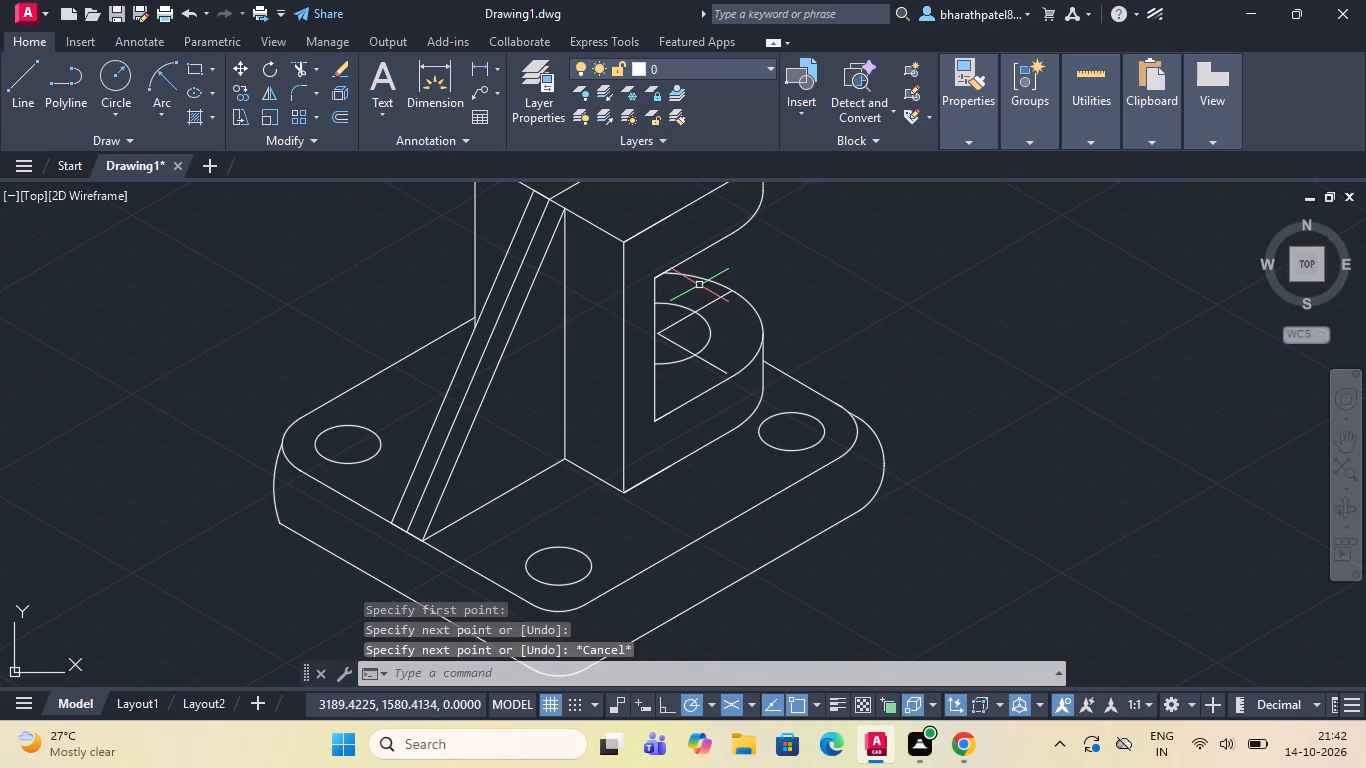
# Draw a centre line through the base's left corner hole, extending about 11 units from its centre at 330° and 150°.
pyautogui.click(16, 88)
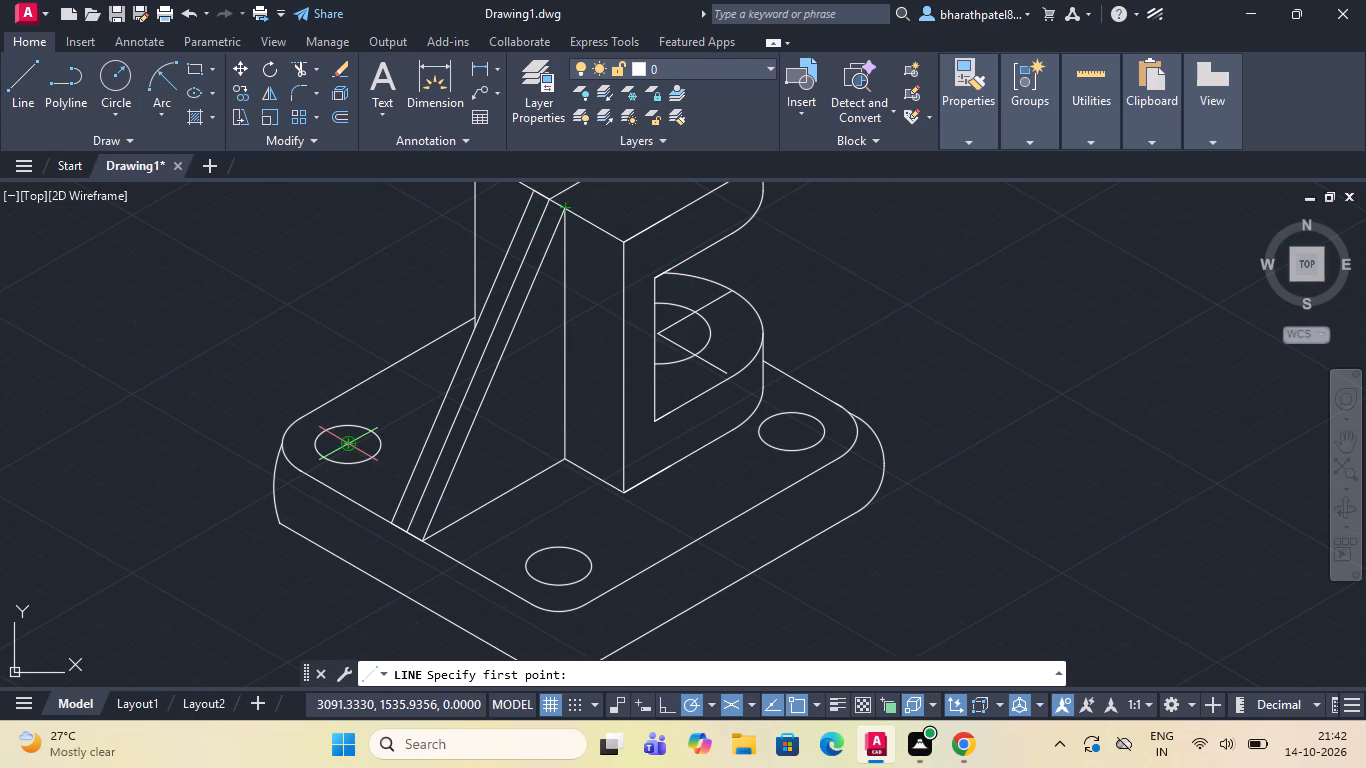
pyautogui.click(348, 441)
pyautogui.scroll(2, 351, 452)
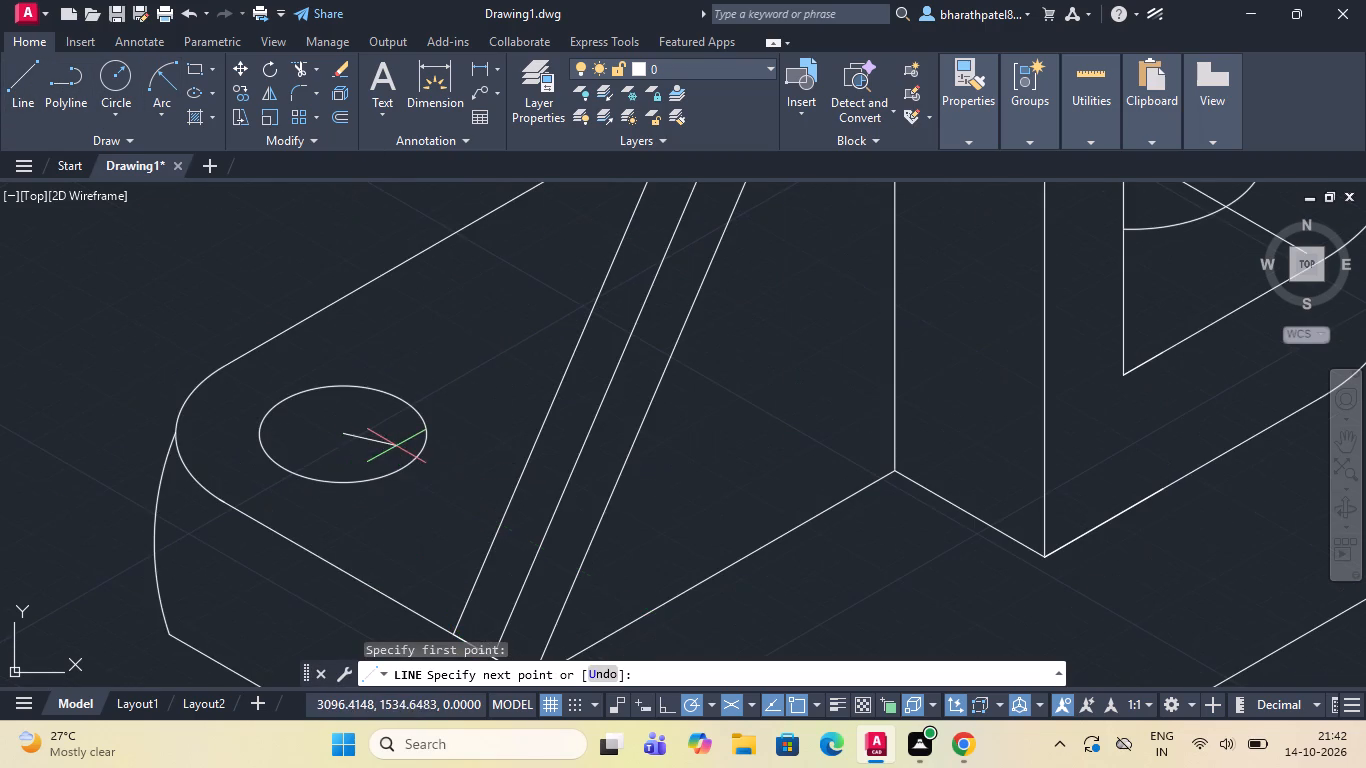
pyautogui.click(425, 487)
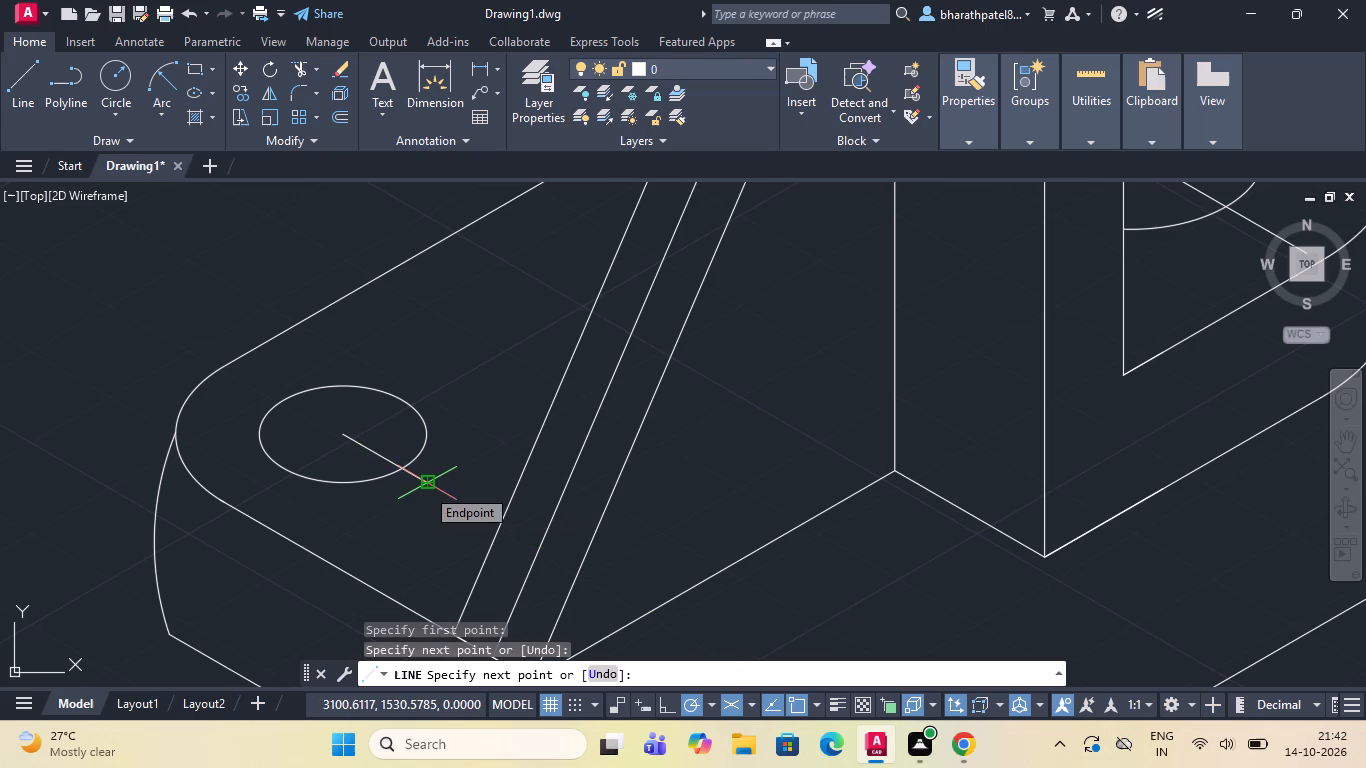
pyautogui.press('Escape')
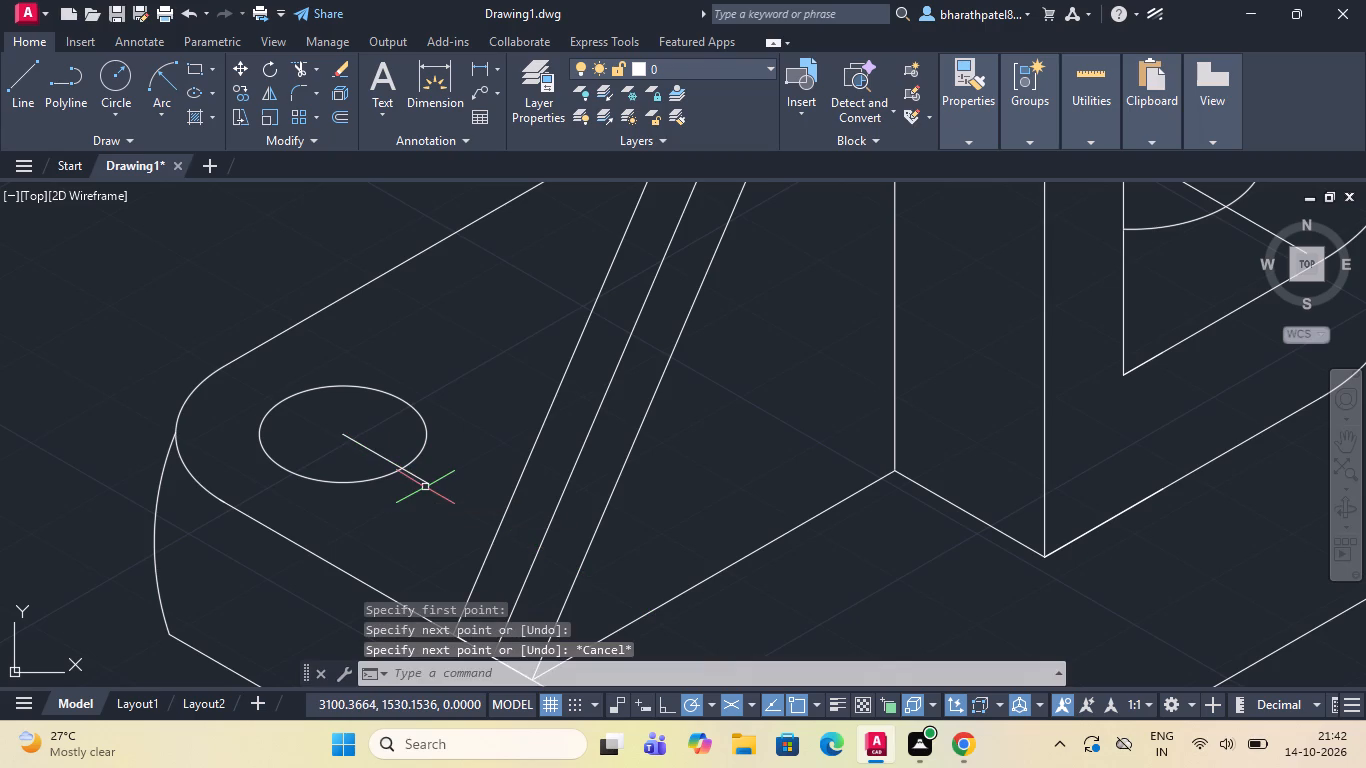
pyautogui.press('space')
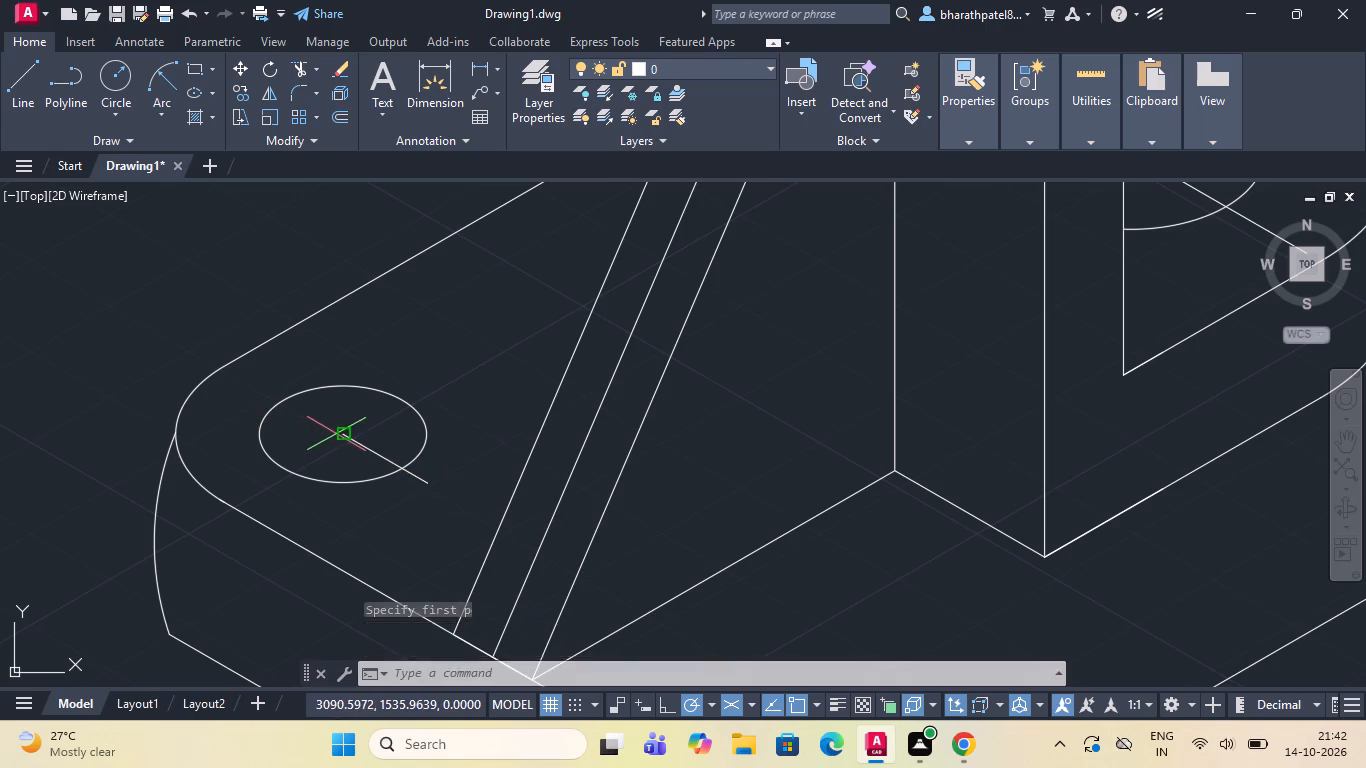
pyautogui.click(343, 432)
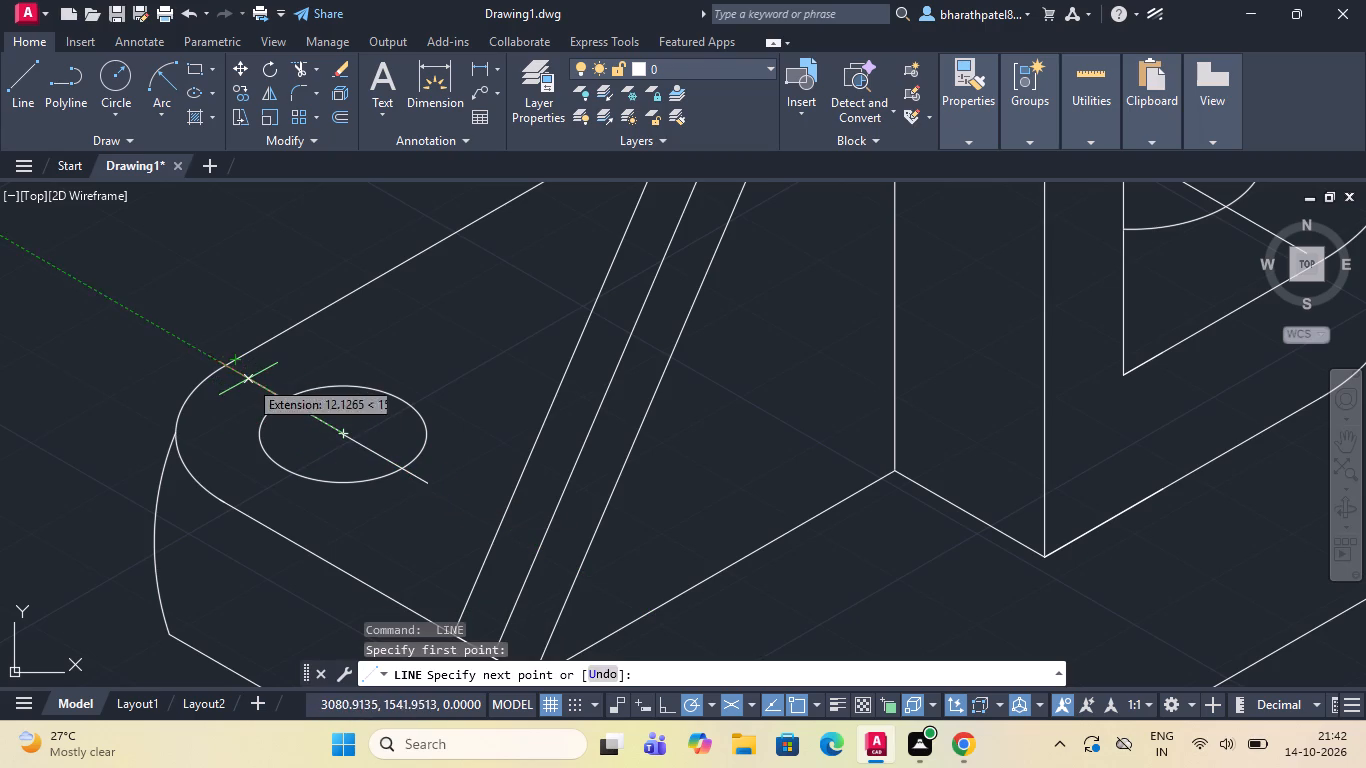
pyautogui.click(253, 382)
pyautogui.press('space')
# Draw the crossing centre line through the left corner hole, about 12.6 units from centre at 30° and just past the hole at 210°.
pyautogui.press('space')
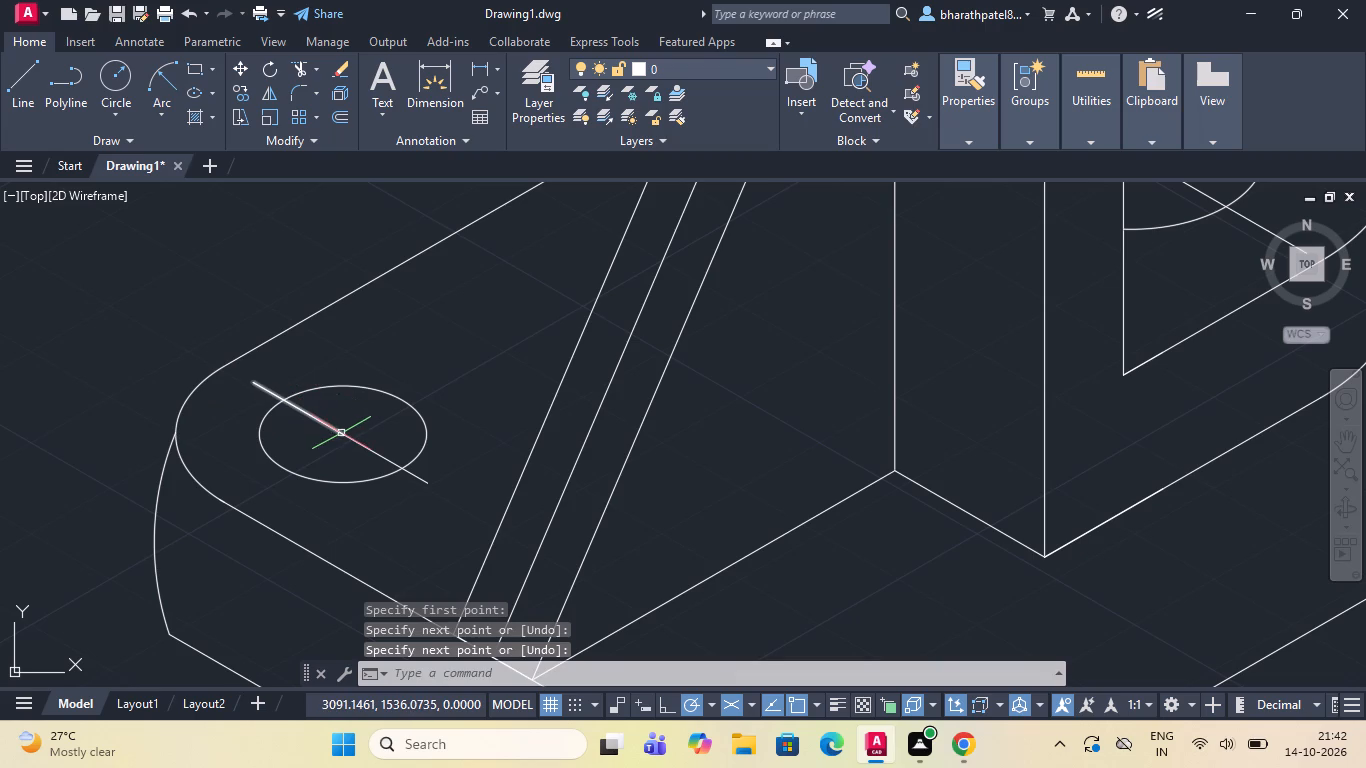
pyautogui.click(347, 438)
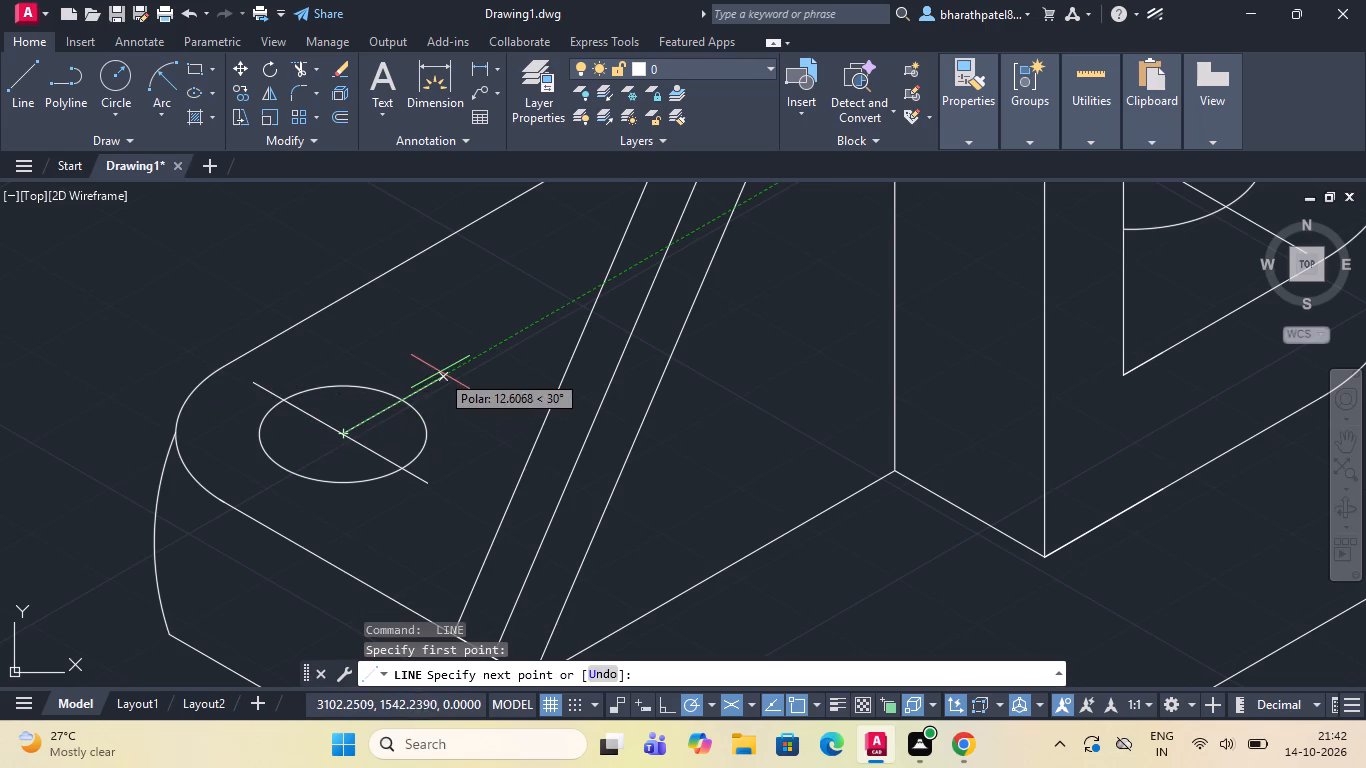
pyautogui.click(441, 371)
pyautogui.press('space')
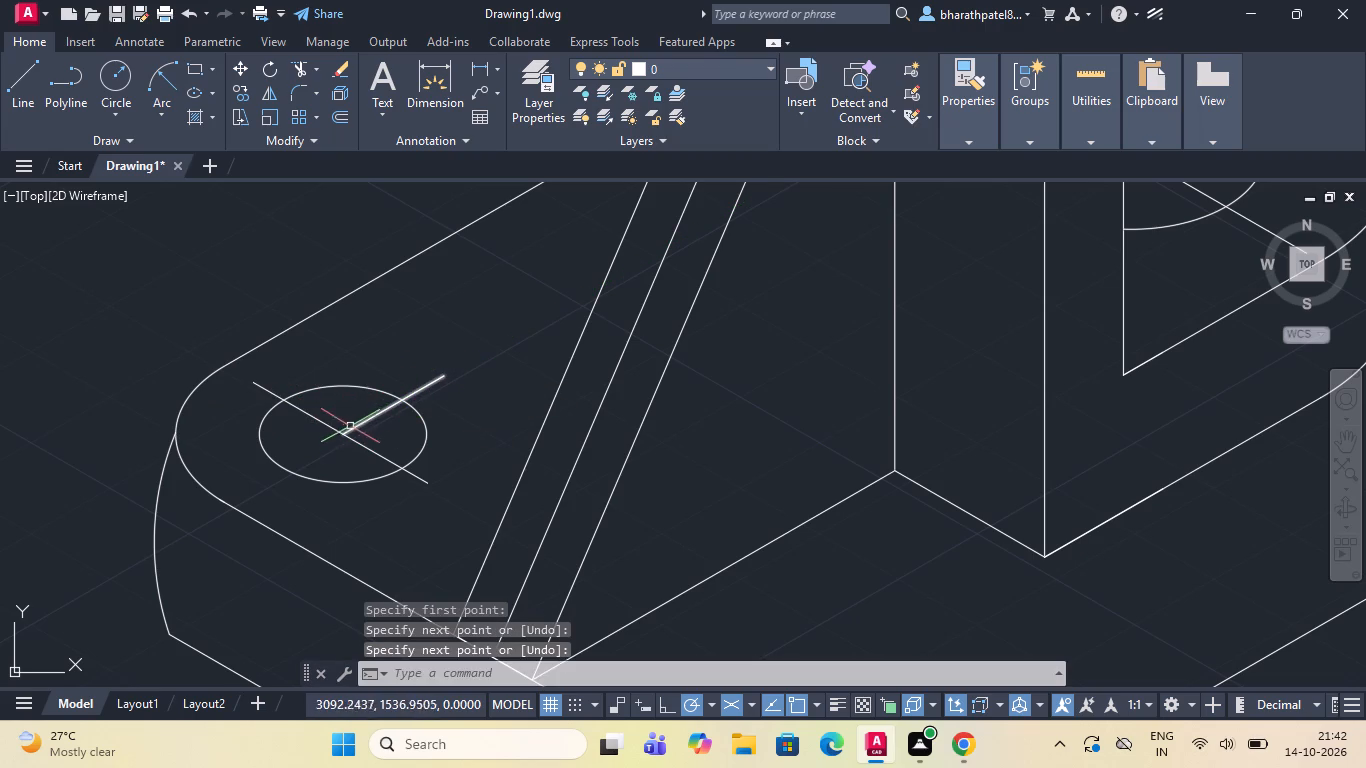
pyautogui.press('space')
pyautogui.click(345, 432)
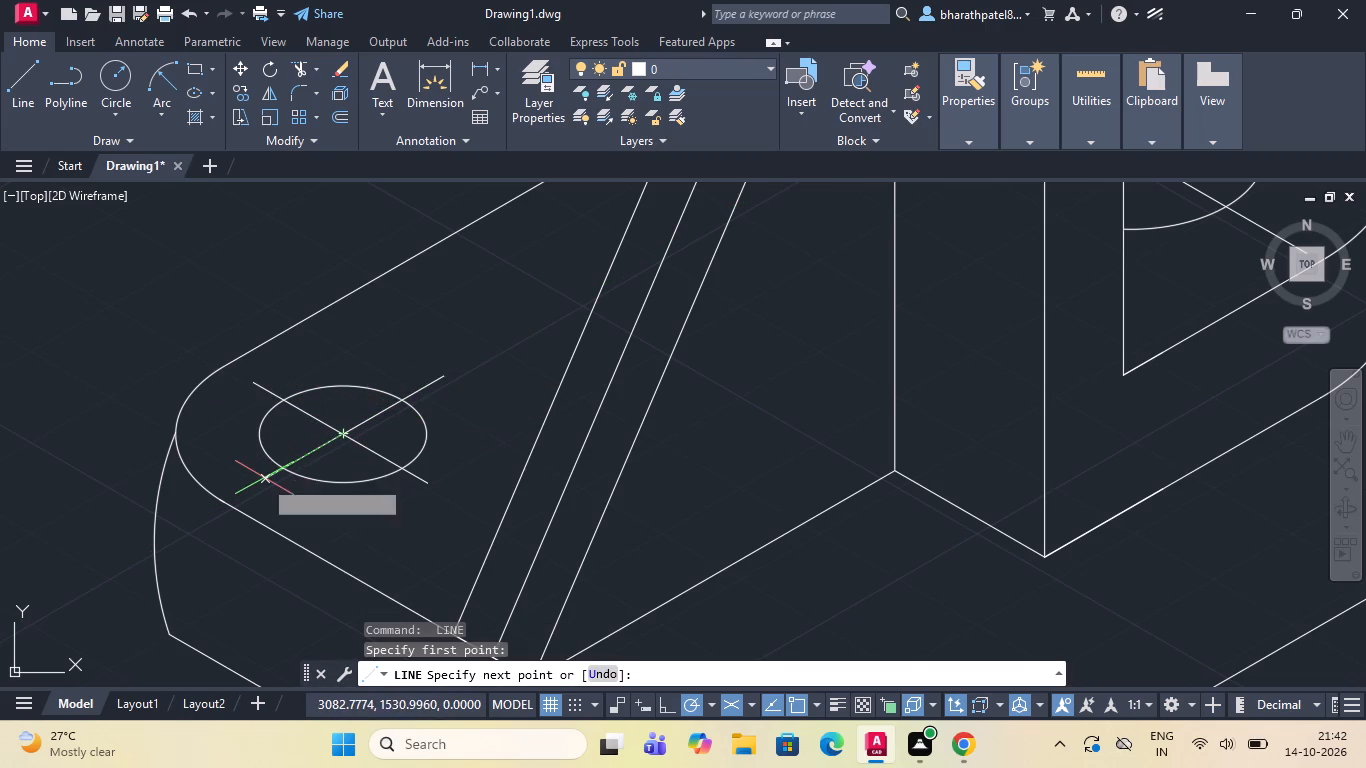
pyautogui.click(258, 485)
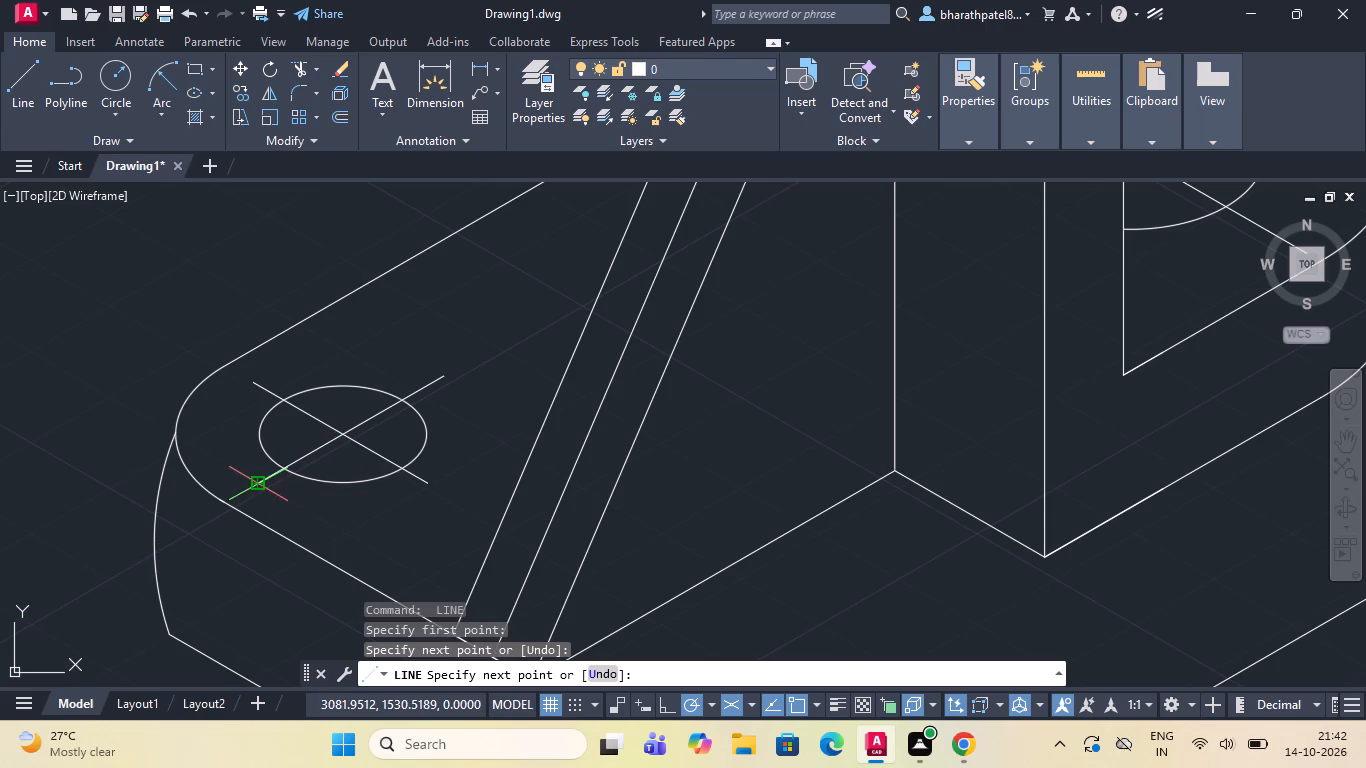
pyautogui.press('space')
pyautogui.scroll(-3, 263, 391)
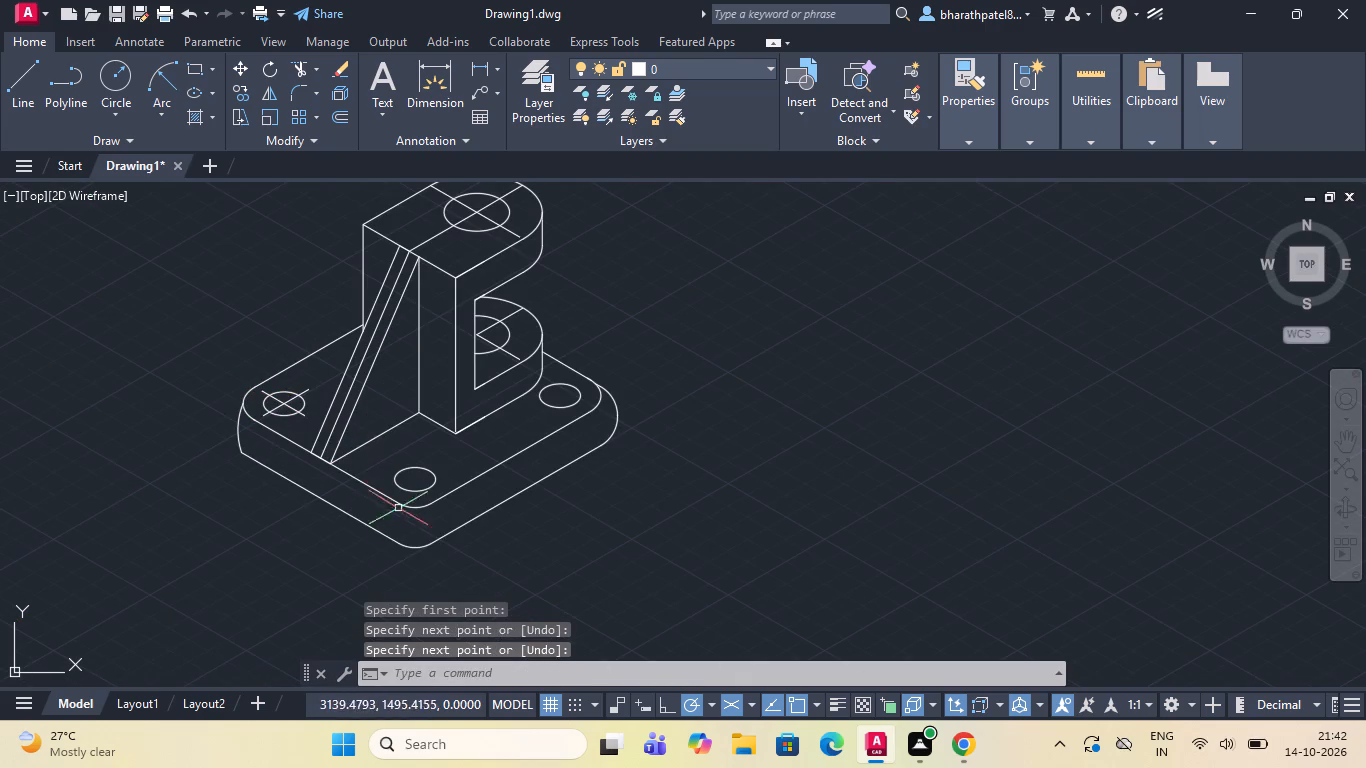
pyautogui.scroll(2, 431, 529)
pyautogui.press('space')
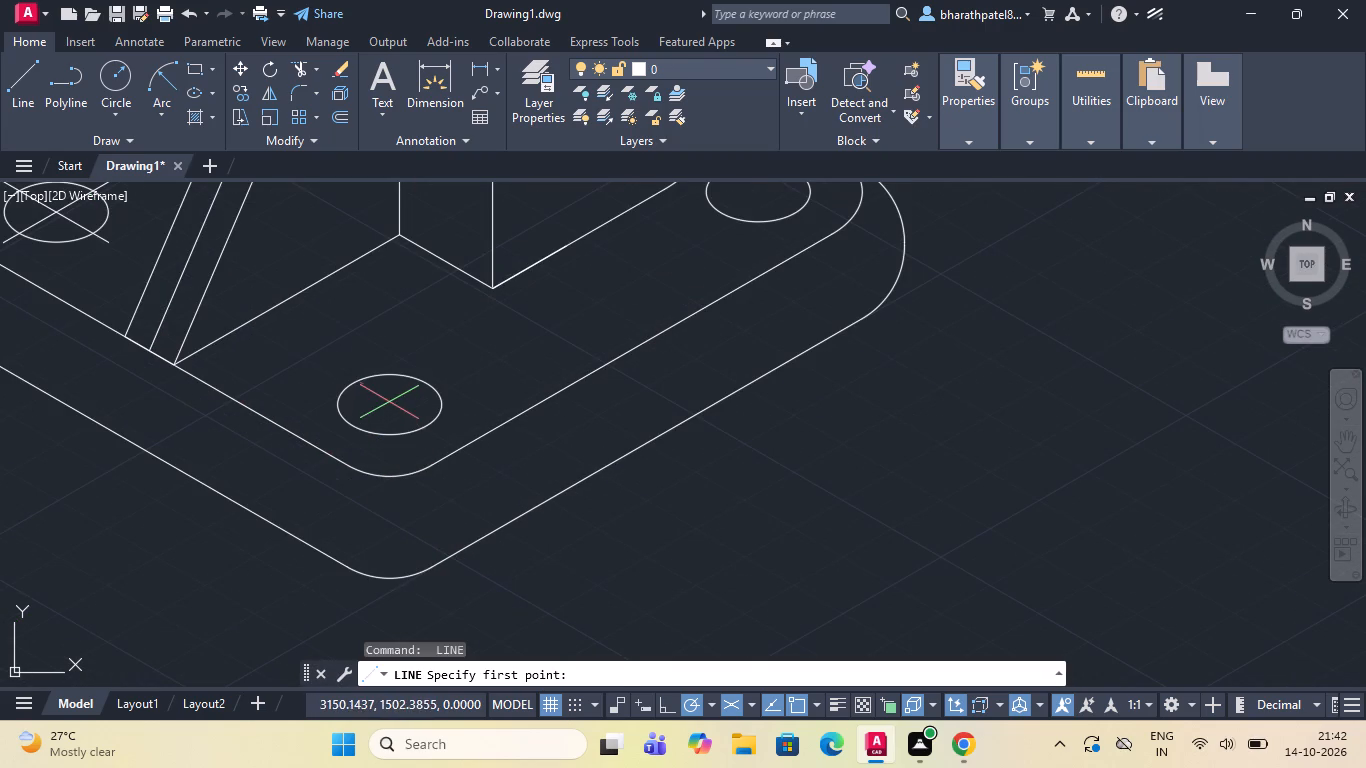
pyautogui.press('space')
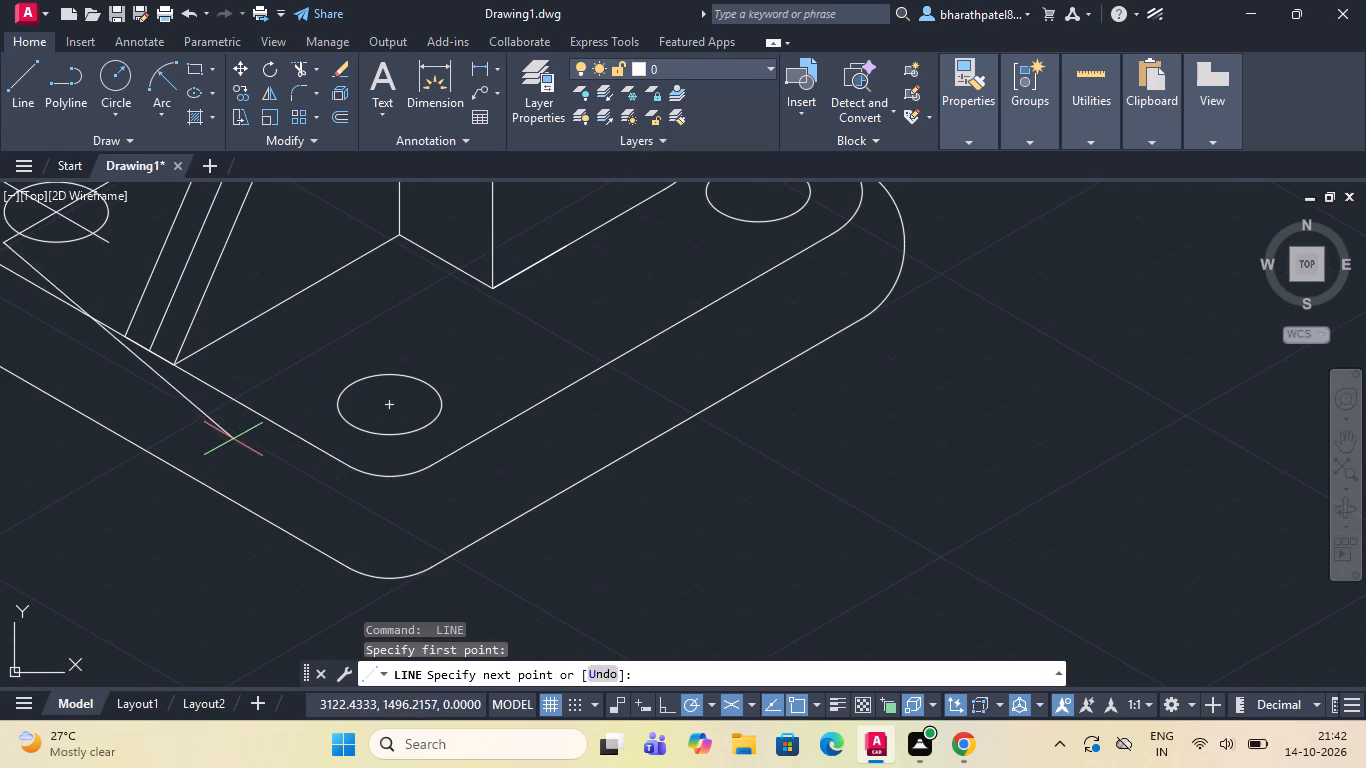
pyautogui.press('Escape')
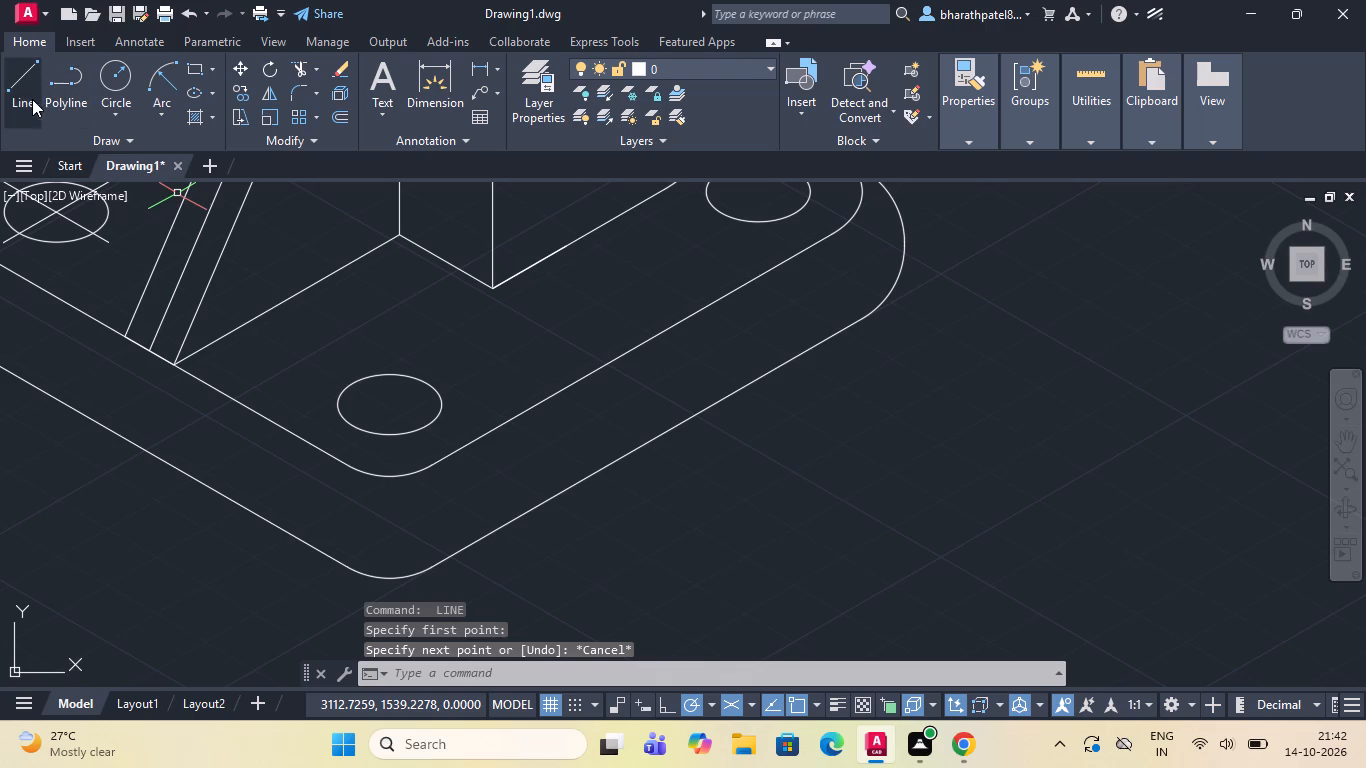
# Draw a centre line through the base's front corner hole, from its centre well past the hole at 30° and slightly past it at 210°.
pyautogui.click(28, 86)
pyautogui.click(386, 403)
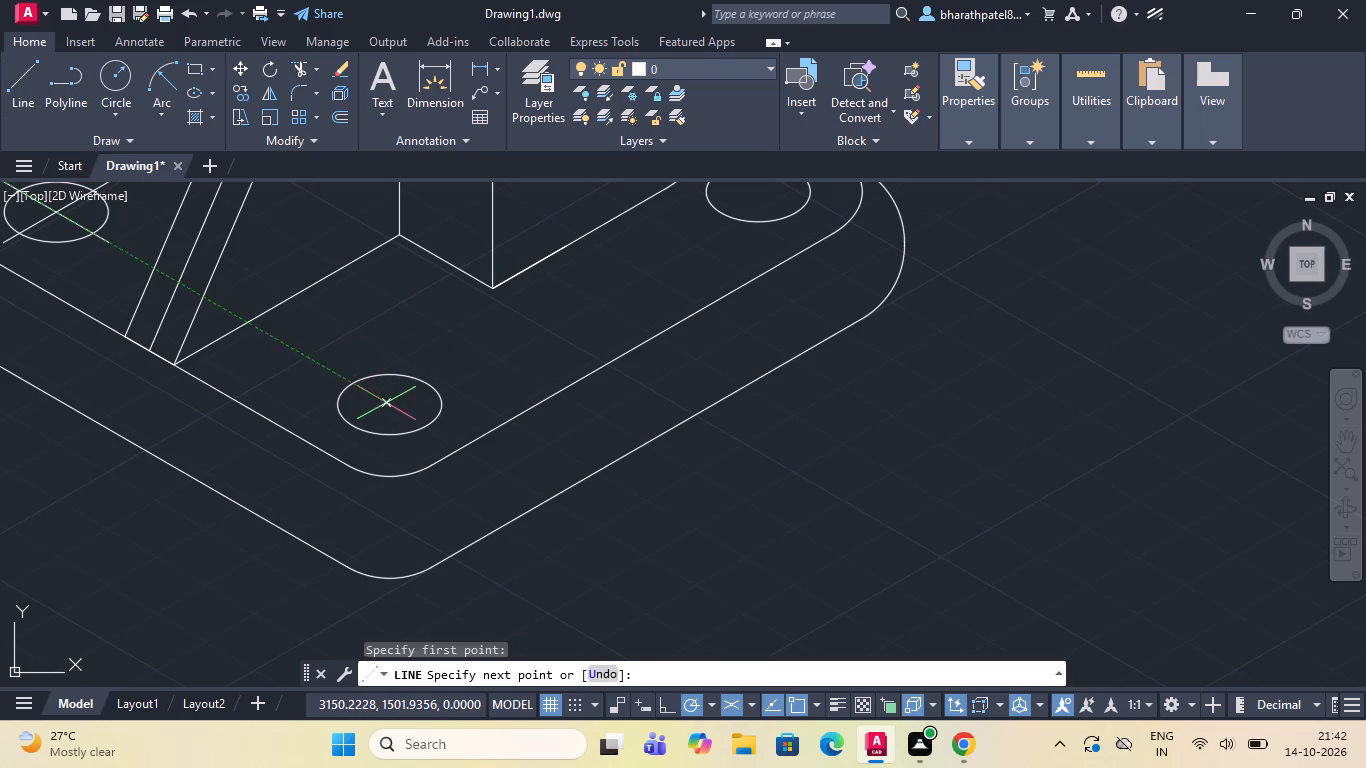
pyautogui.click(485, 347)
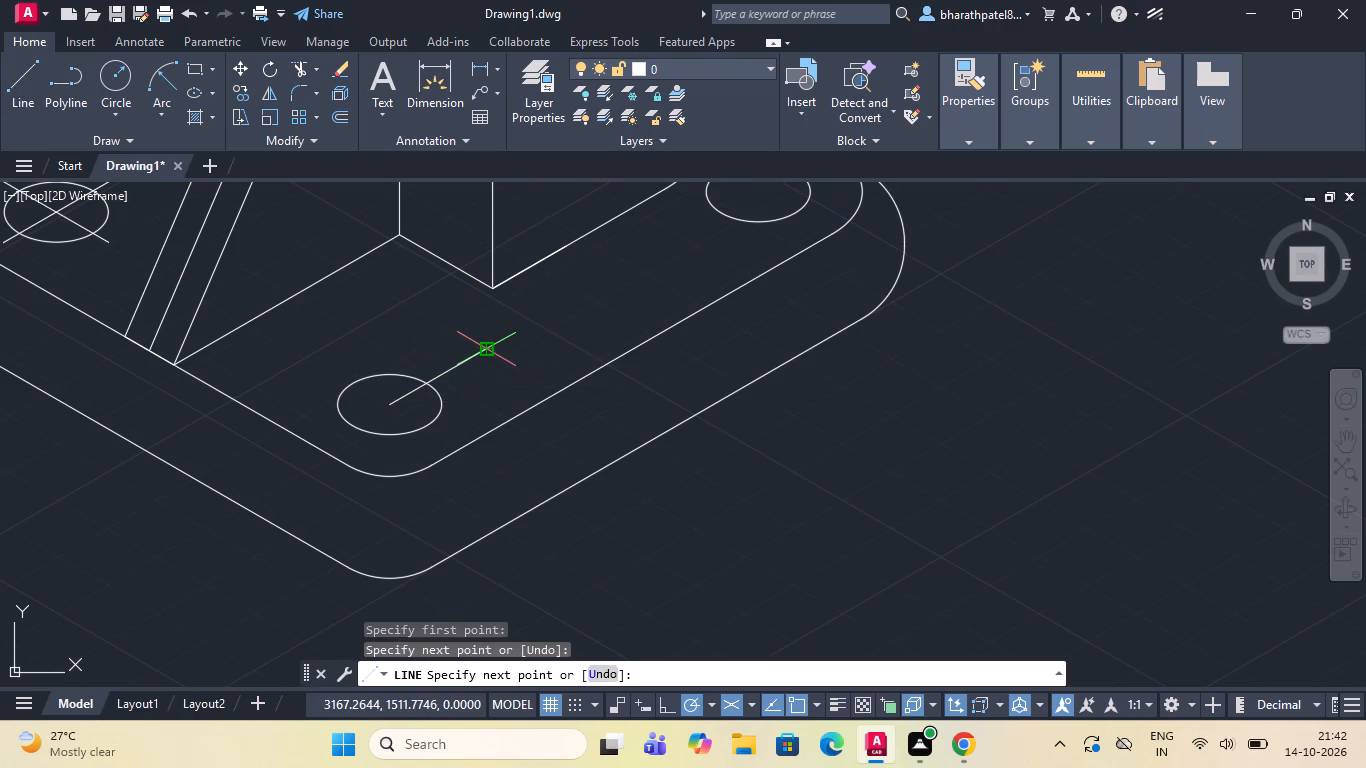
pyautogui.press('space')
pyautogui.press('space')
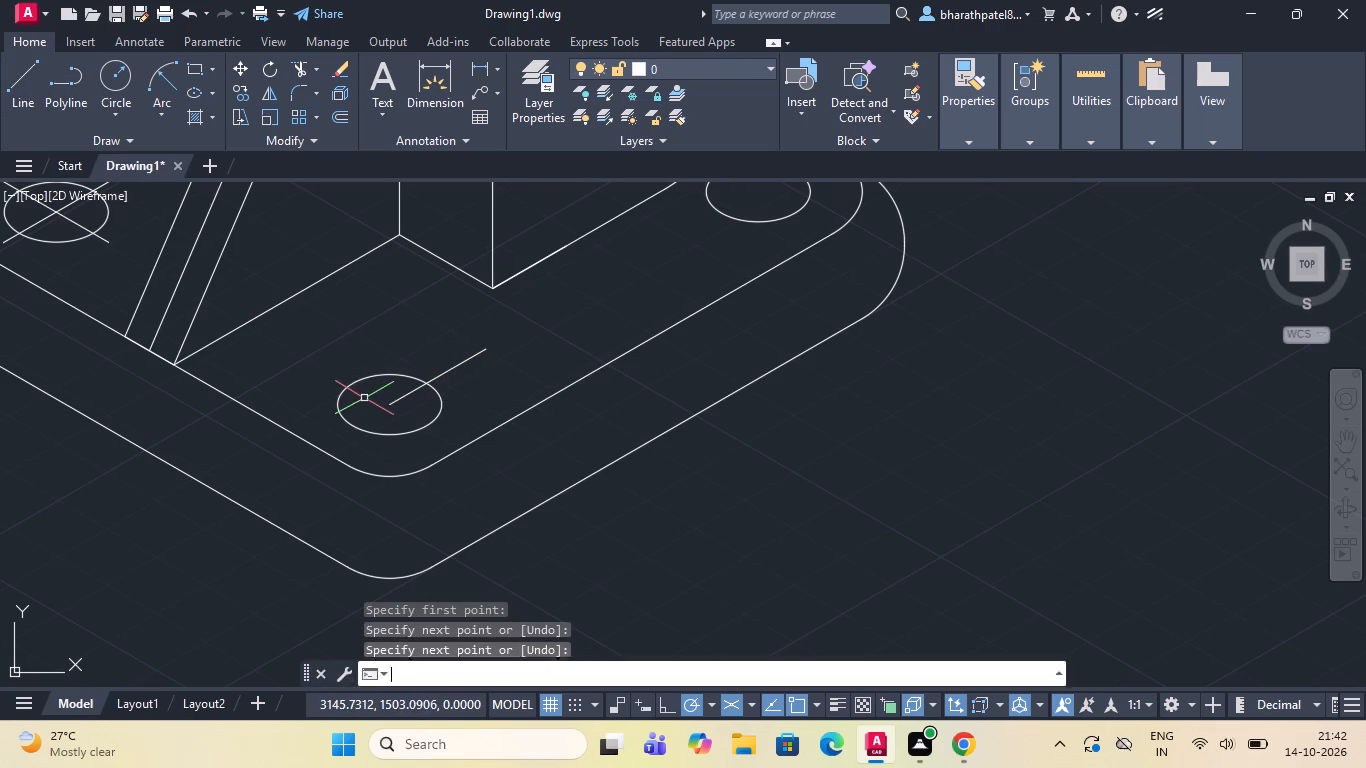
pyautogui.click(393, 405)
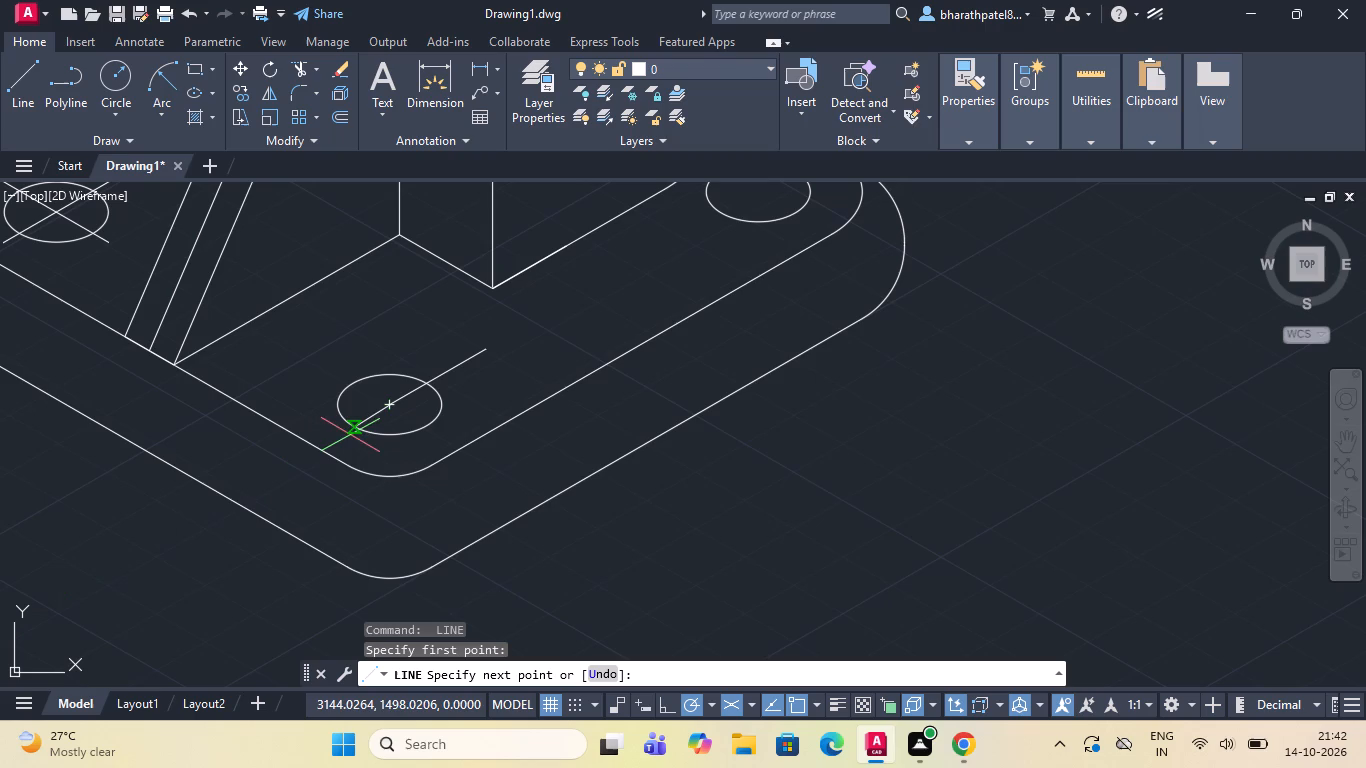
pyautogui.click(333, 434)
pyautogui.press('space')
# Draw the crossing centre line through the front corner hole as two segments, each running from its centre to just past the hole.
pyautogui.press('space')
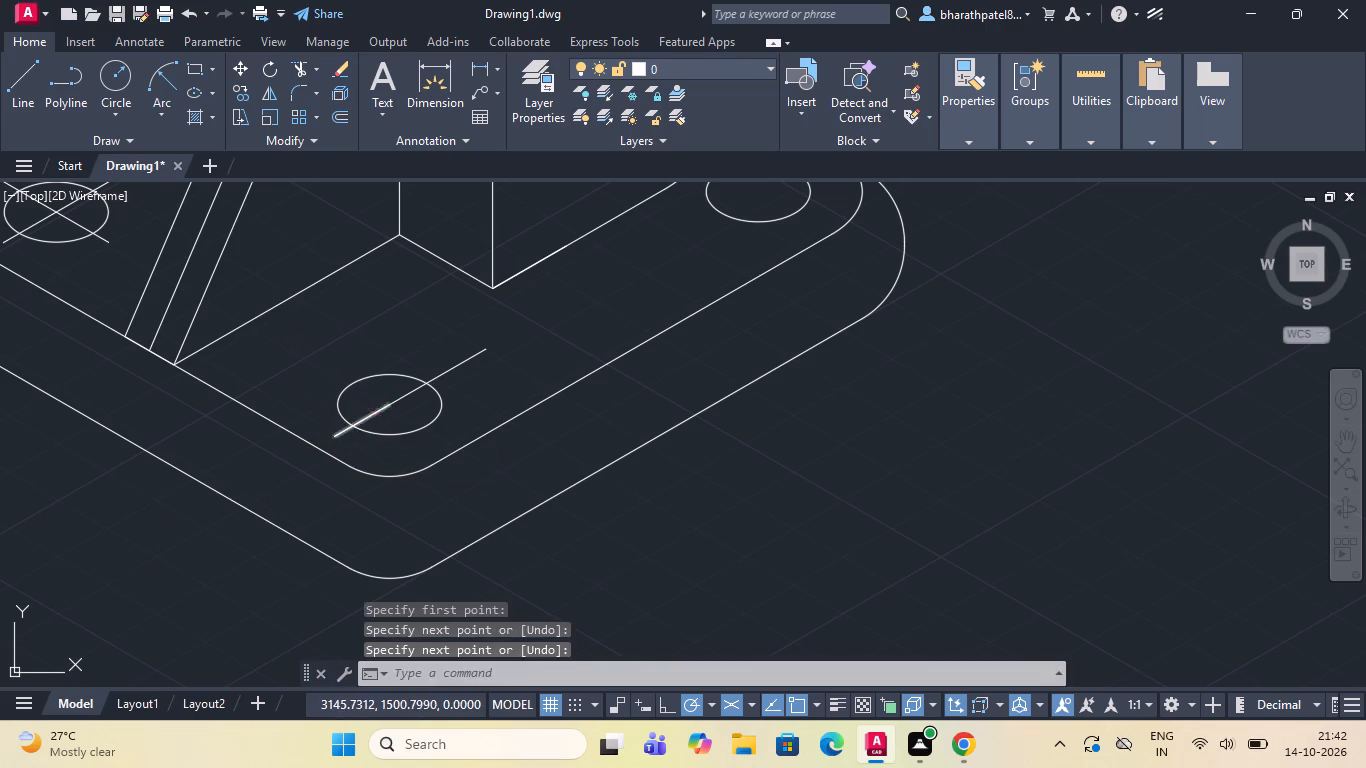
pyautogui.click(389, 406)
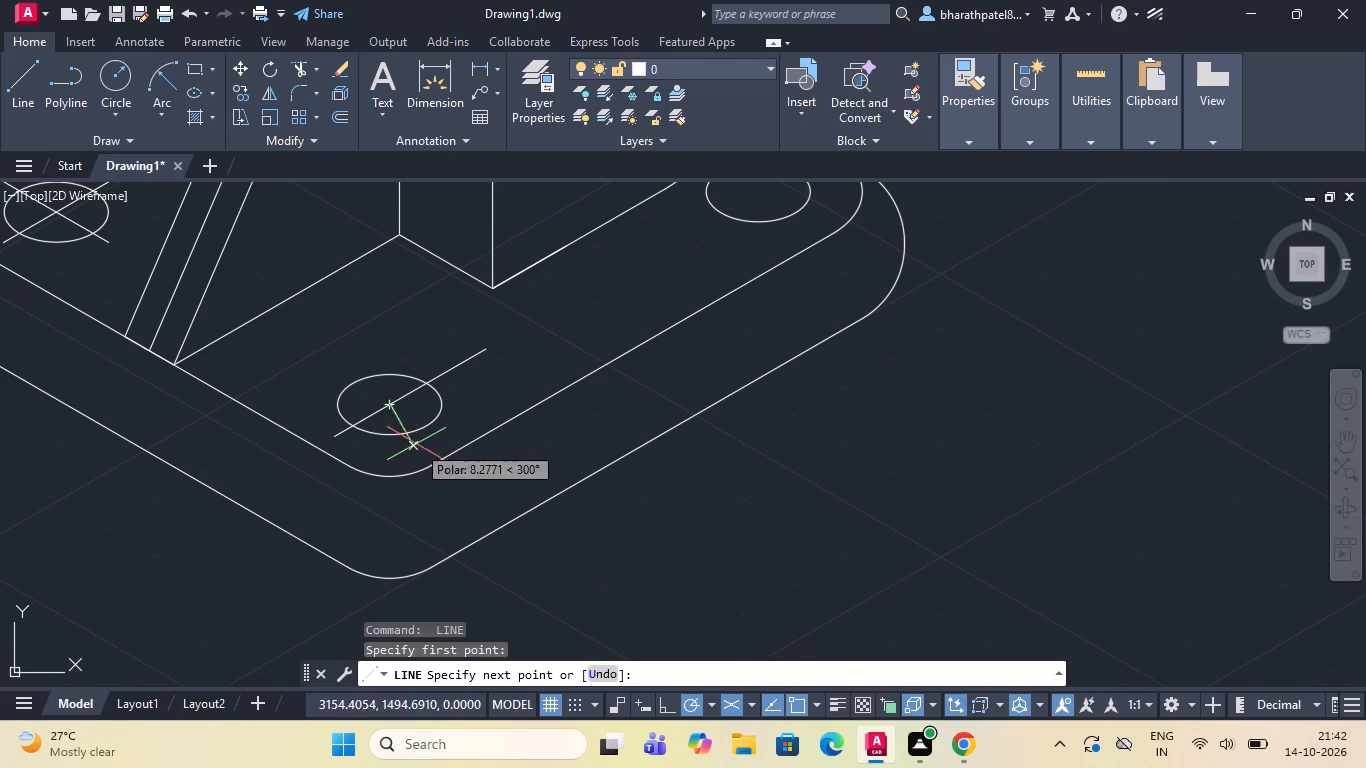
pyautogui.click(433, 443)
pyautogui.press('space')
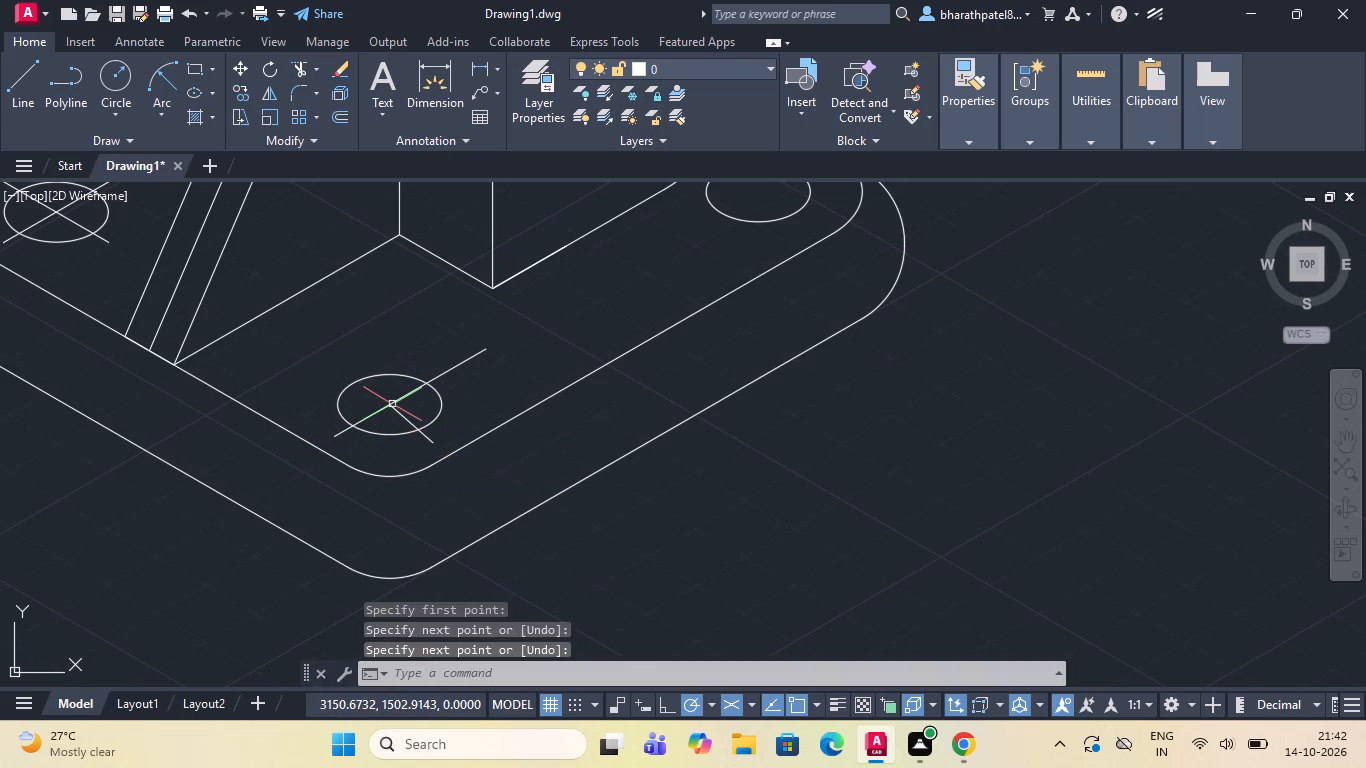
pyautogui.press('space')
pyautogui.click(388, 404)
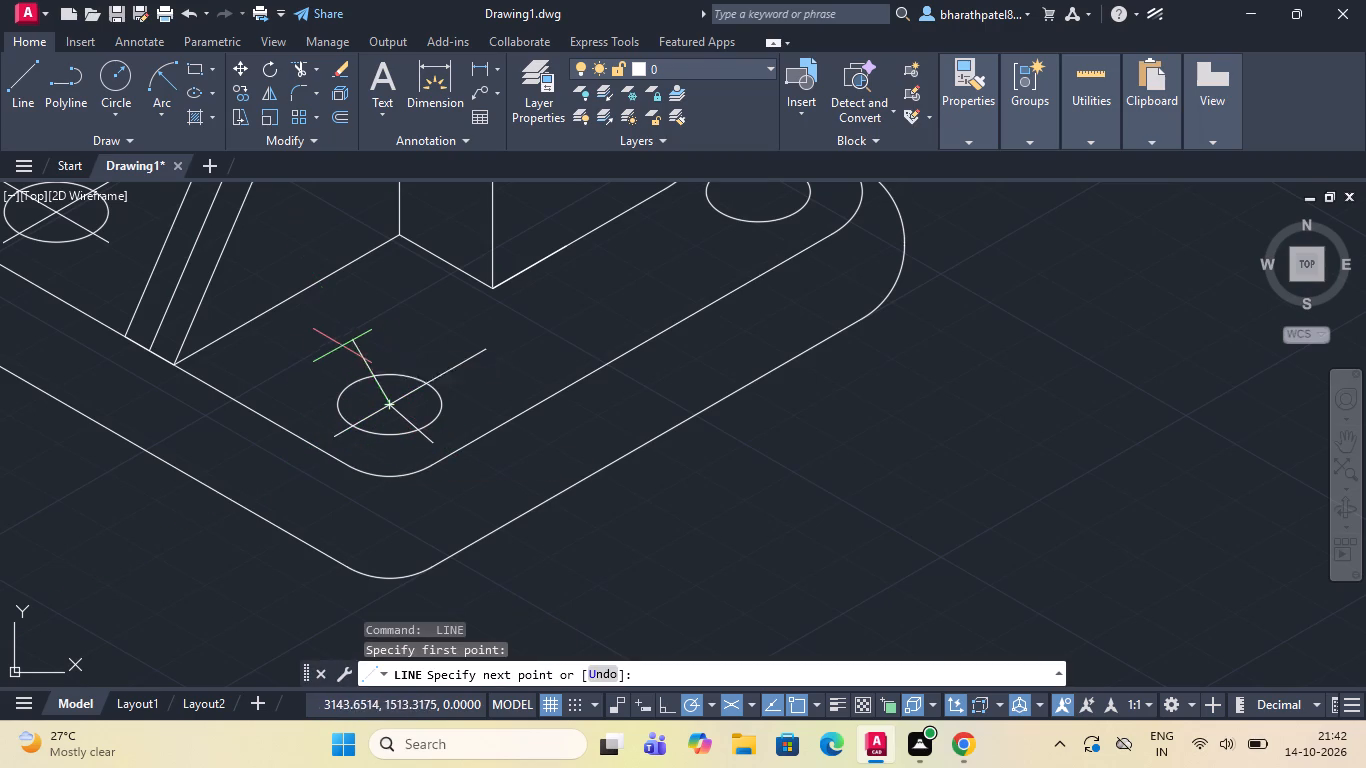
pyautogui.click(338, 349)
pyautogui.press('space')
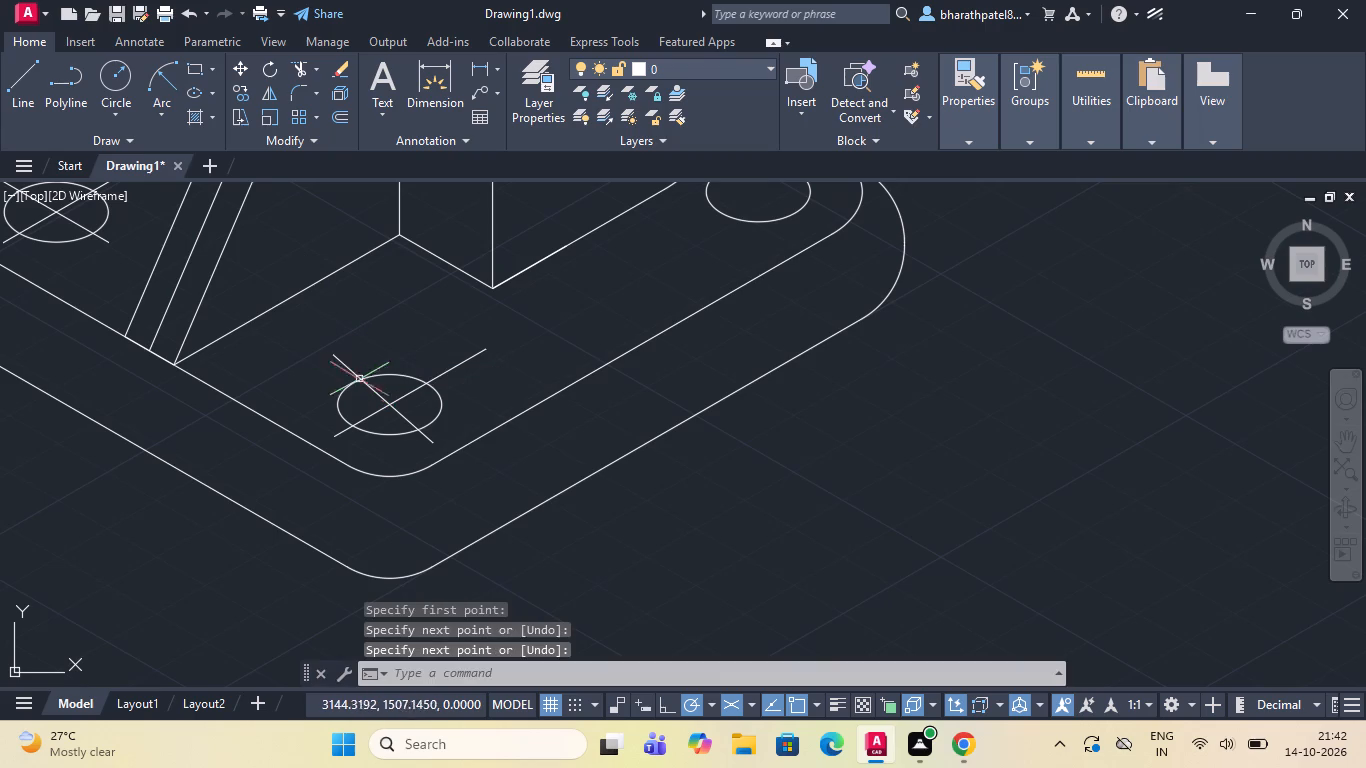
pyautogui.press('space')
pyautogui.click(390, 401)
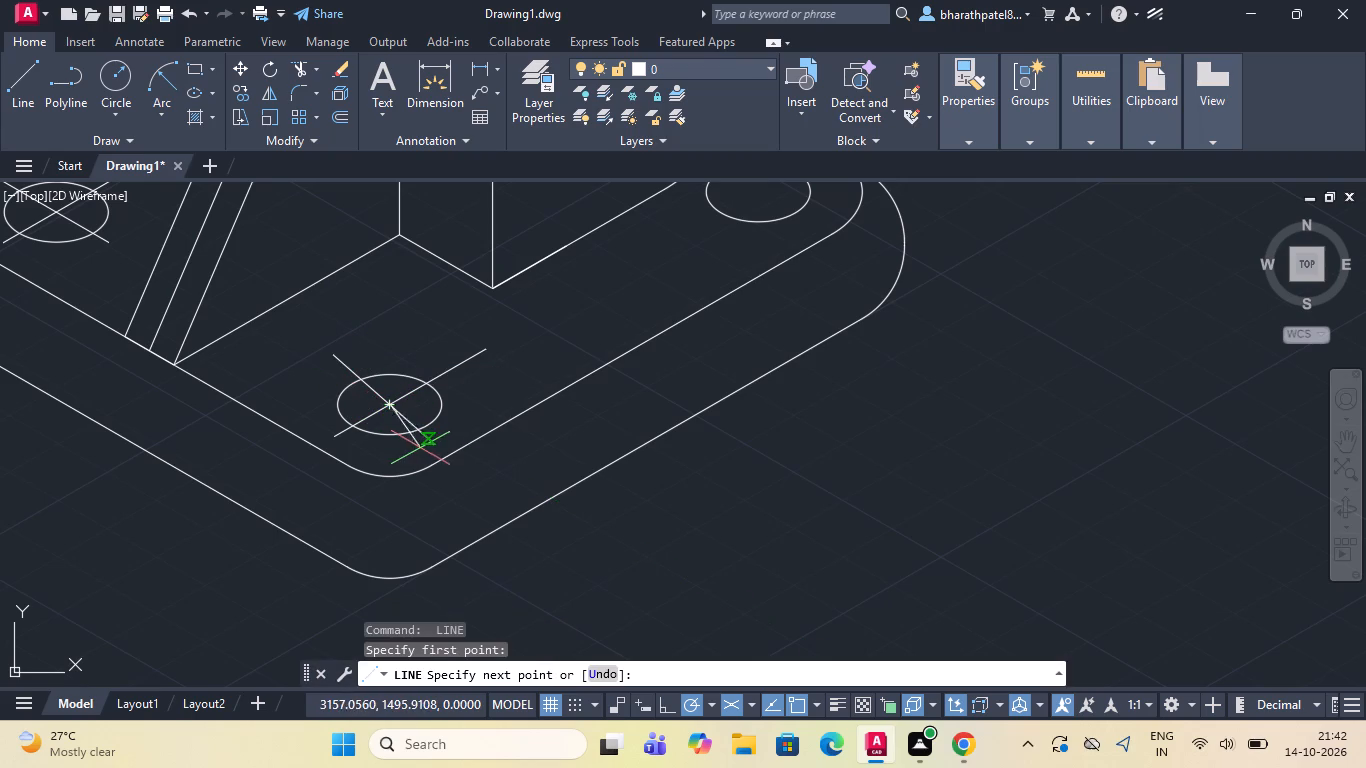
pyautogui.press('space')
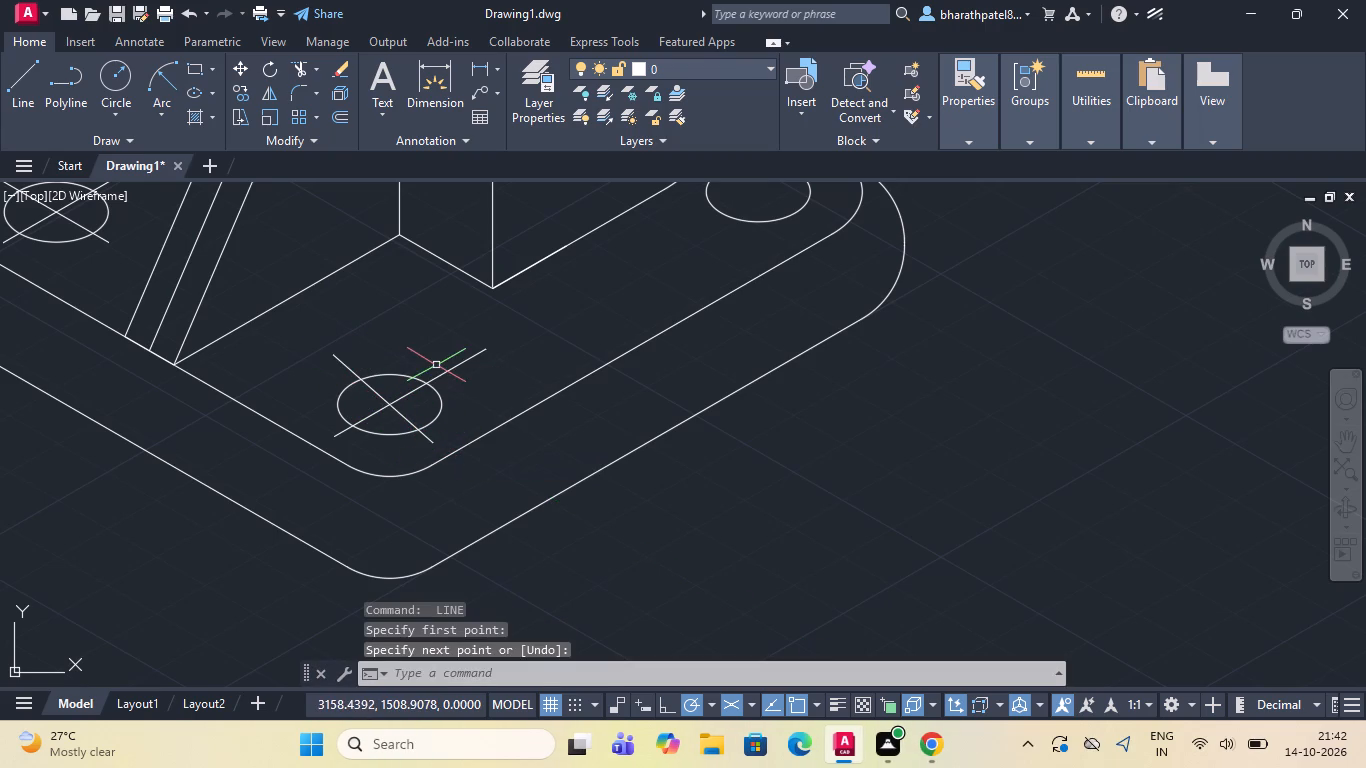
# Draw a short cutting line across the overlong 30° end of the front corner hole's centre line.
pyautogui.moveTo(24, 81); pyautogui.dragTo(41, 105)
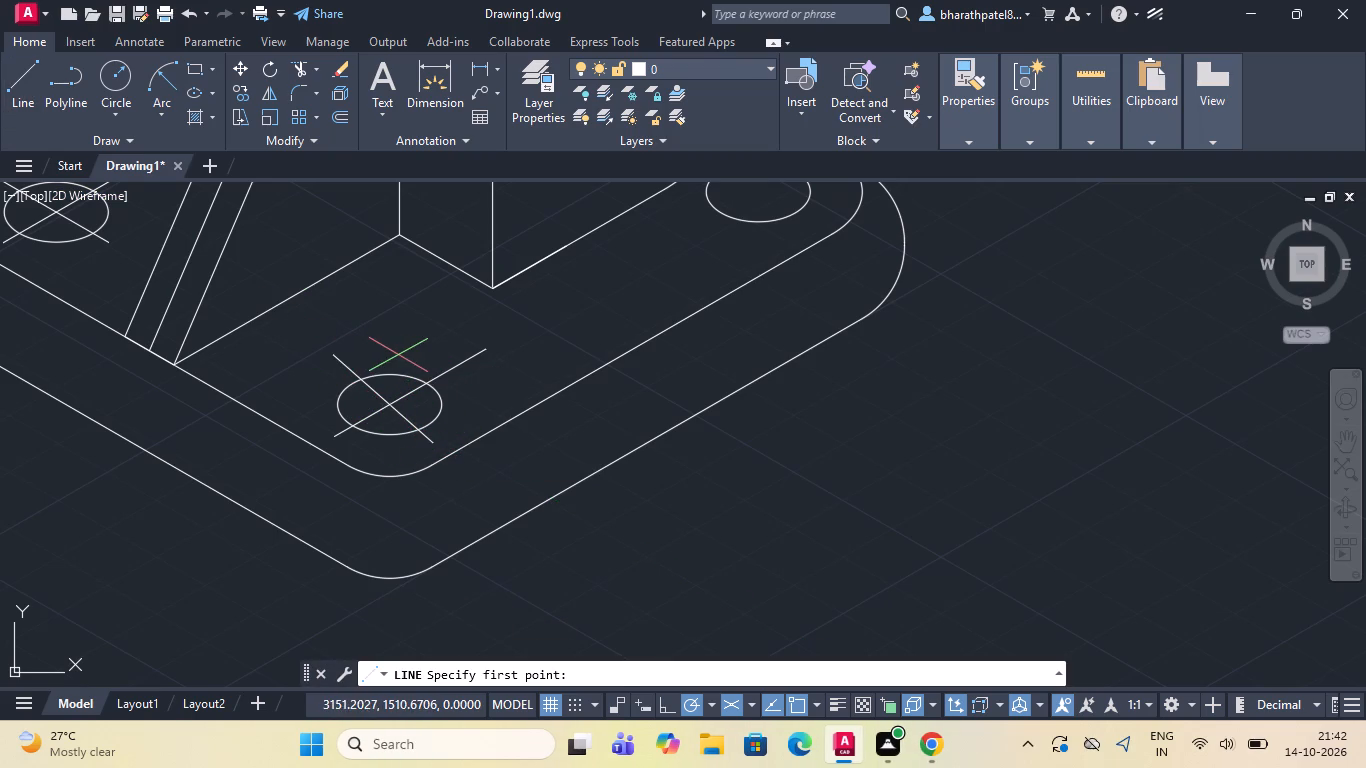
pyautogui.click(427, 355)
pyautogui.click(453, 393)
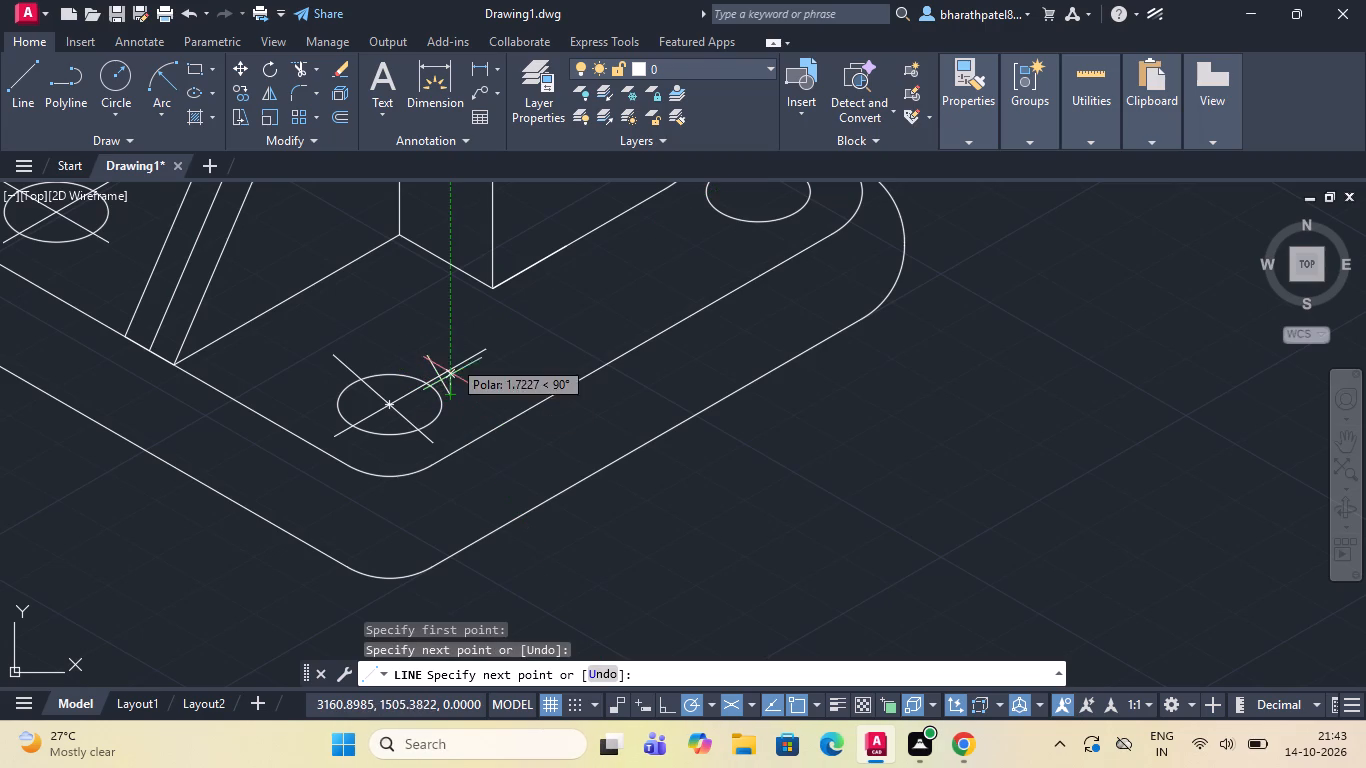
pyautogui.press('Escape')
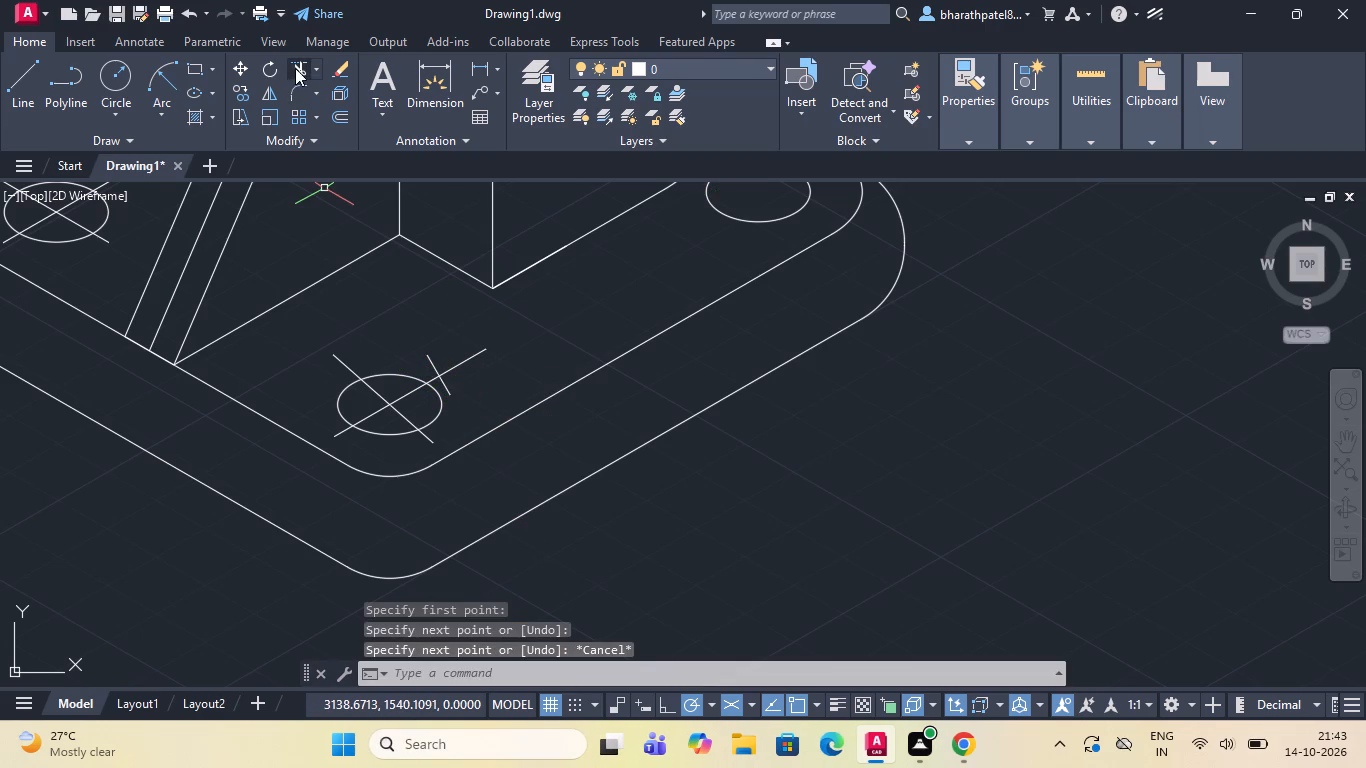
# Trim the front corner hole's centre line back to the short cutting line, and remove both pieces of that cutting line.
pyautogui.moveTo(296, 67); pyautogui.dragTo(331, 127)
pyautogui.click(292, 70)
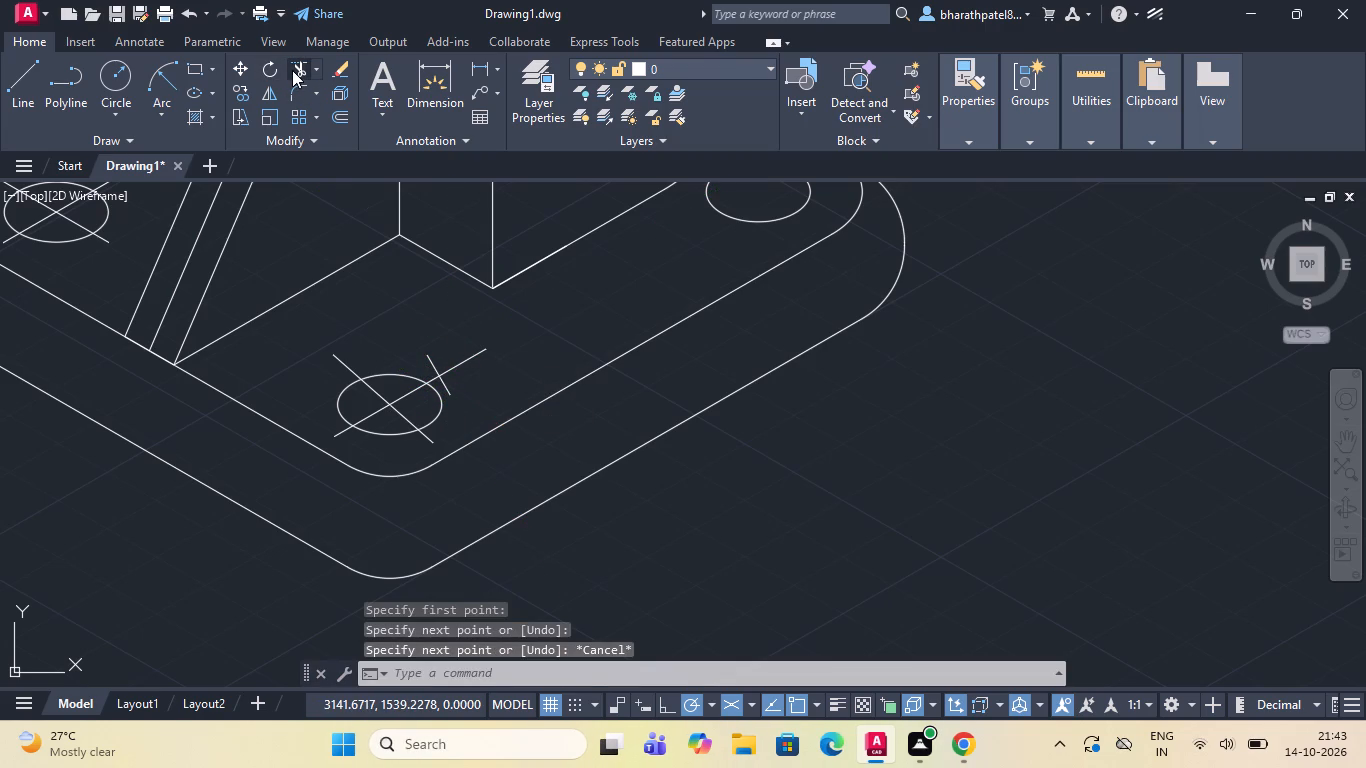
pyautogui.click(463, 362)
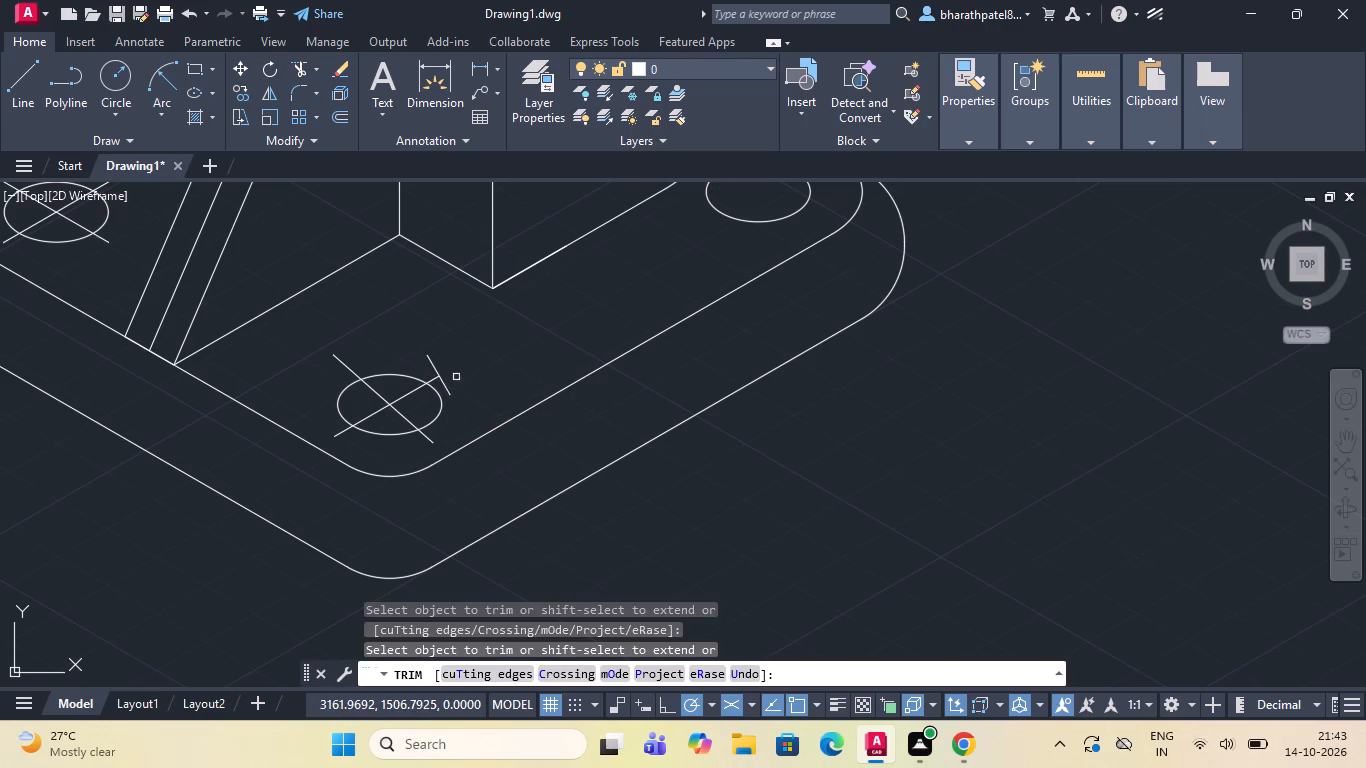
pyautogui.click(447, 392)
pyautogui.click(429, 362)
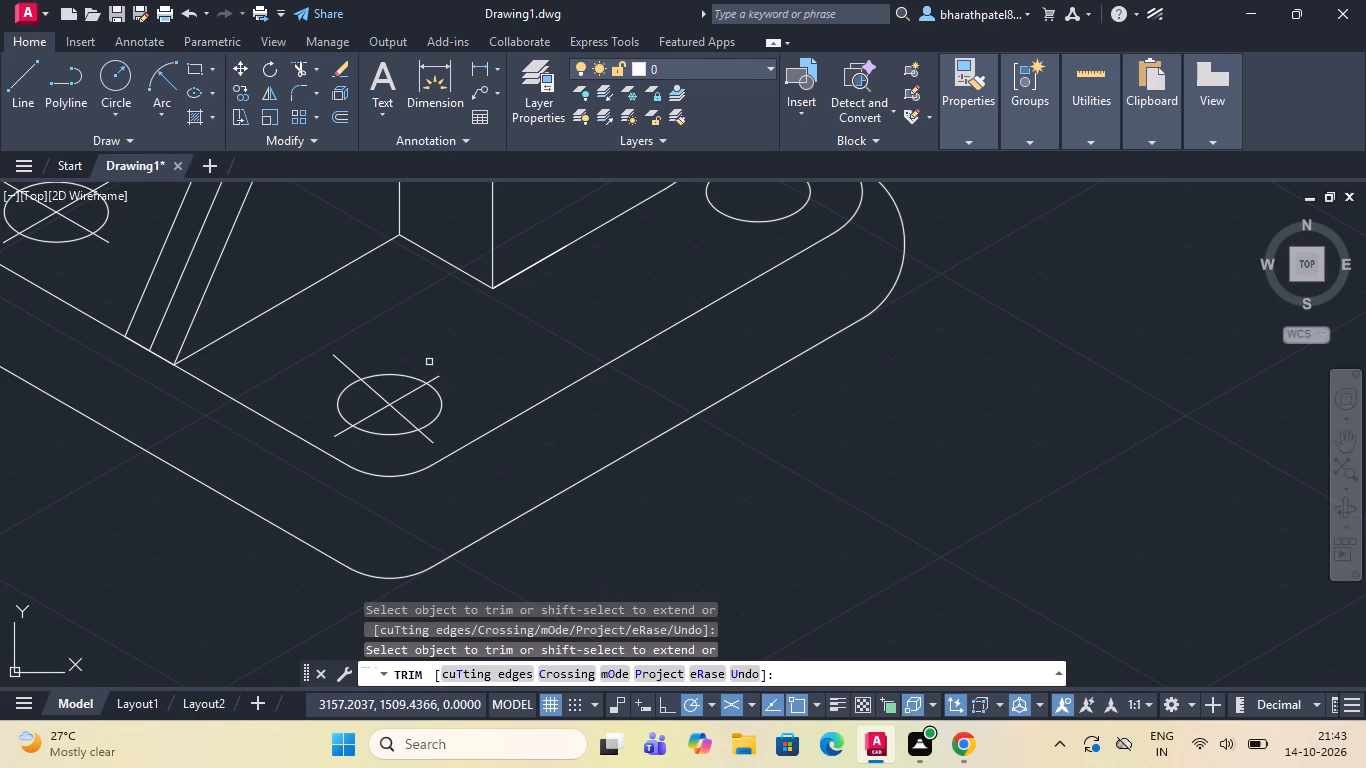
pyautogui.scroll(-2, 428, 358)
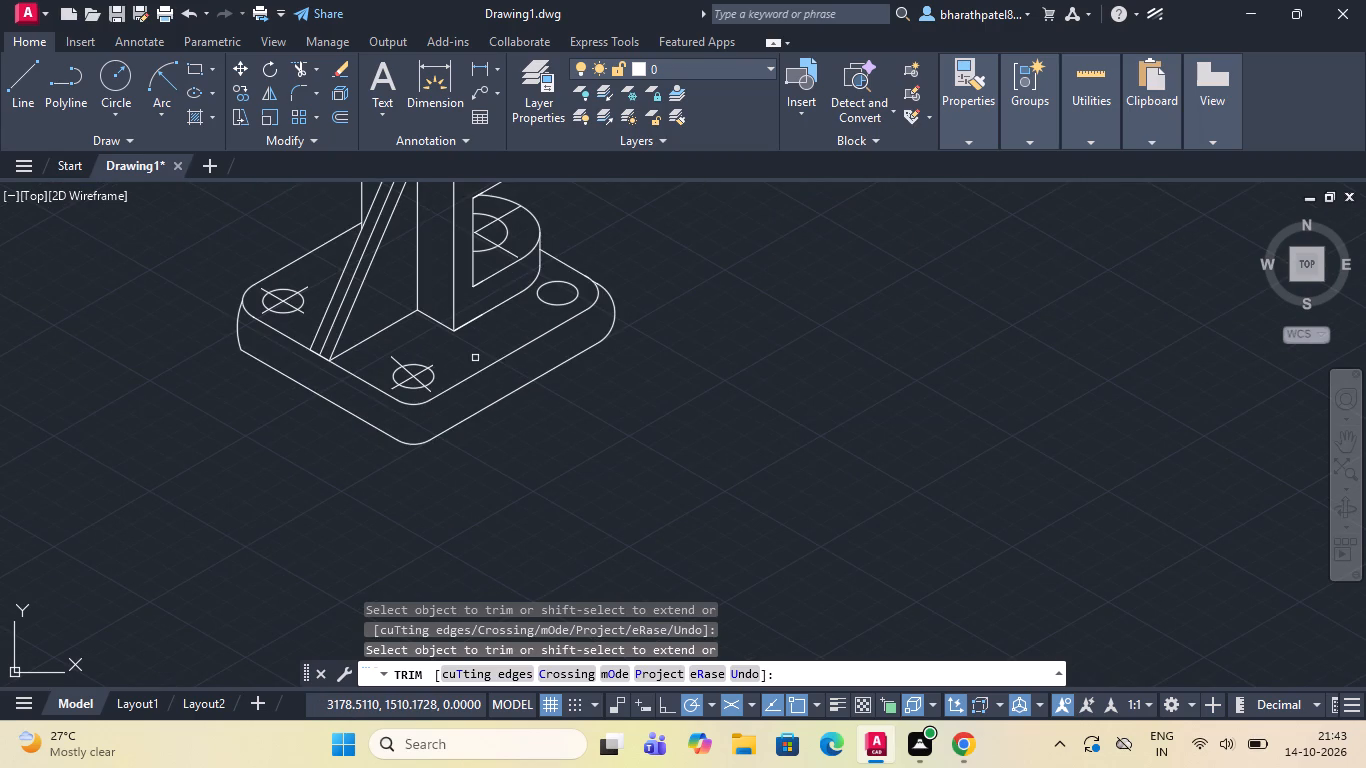
pyautogui.press('Escape')
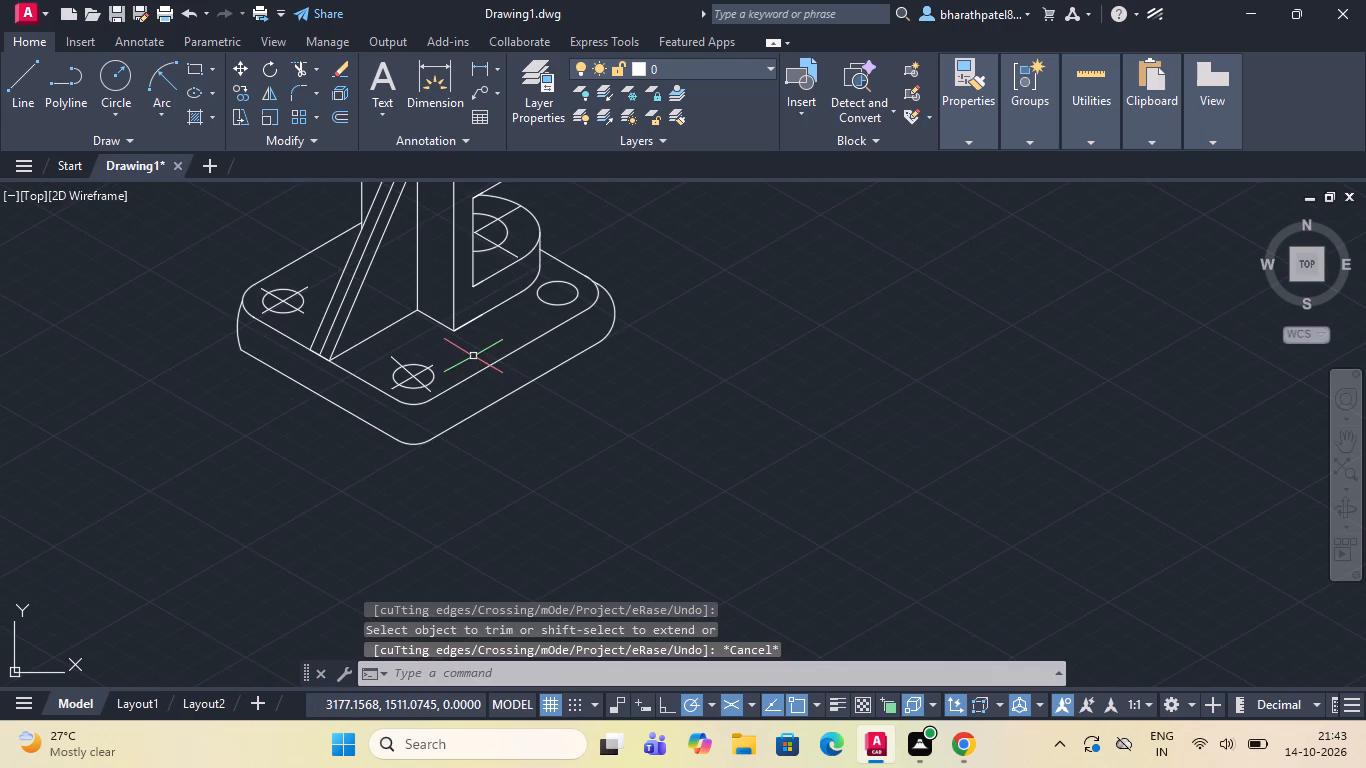
# Draw a centre line about 9.5 units long at 30° from the centre of the base's right corner hole.
pyautogui.scroll(-1, 449, 328)
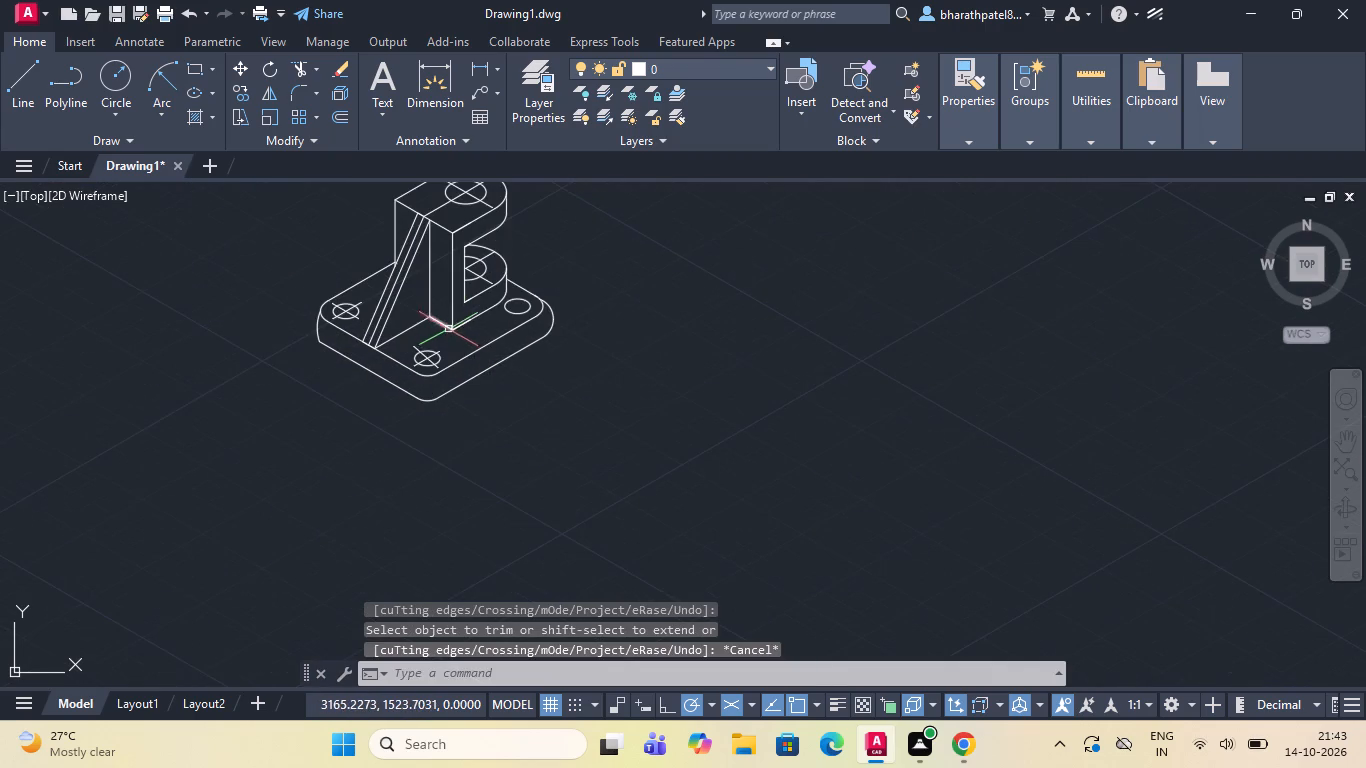
pyautogui.scroll(-2, 444, 331)
pyautogui.scroll(1, 404, 275)
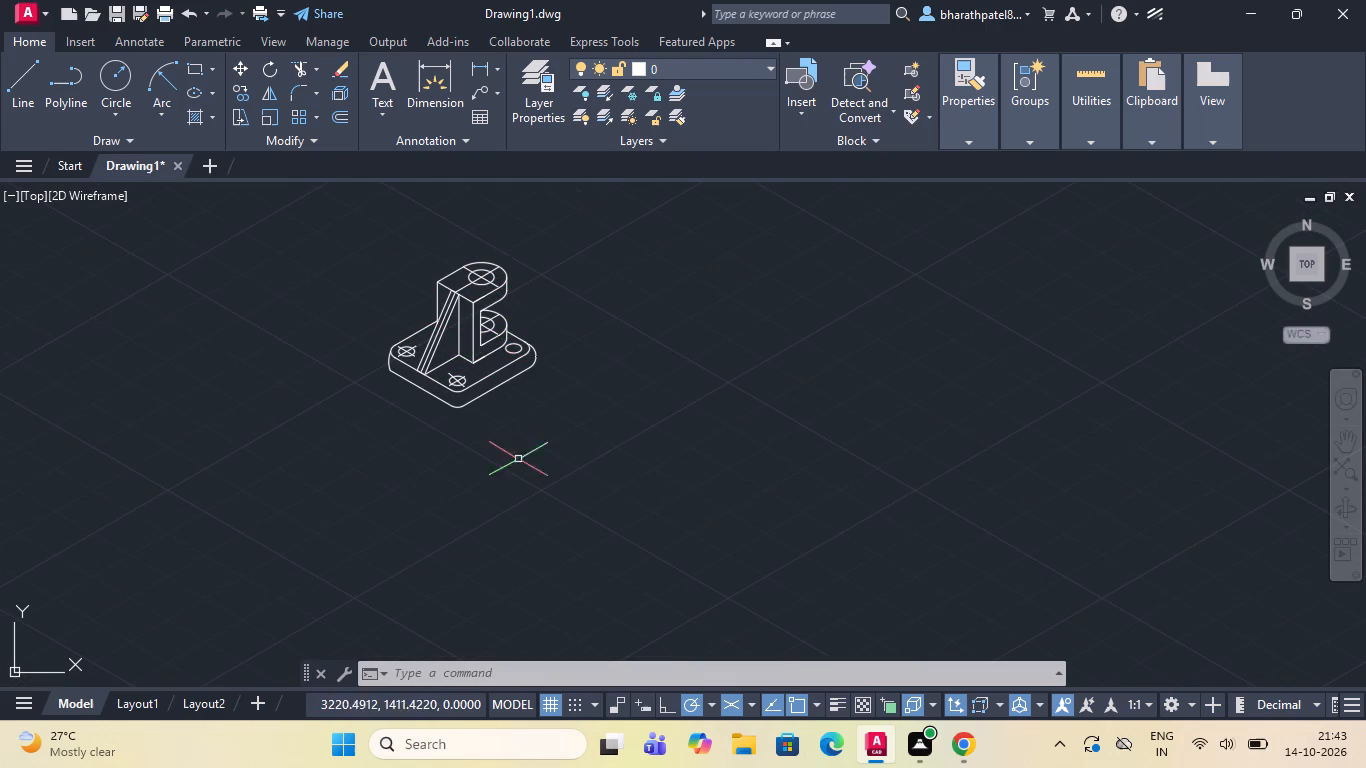
pyautogui.scroll(4, 531, 354)
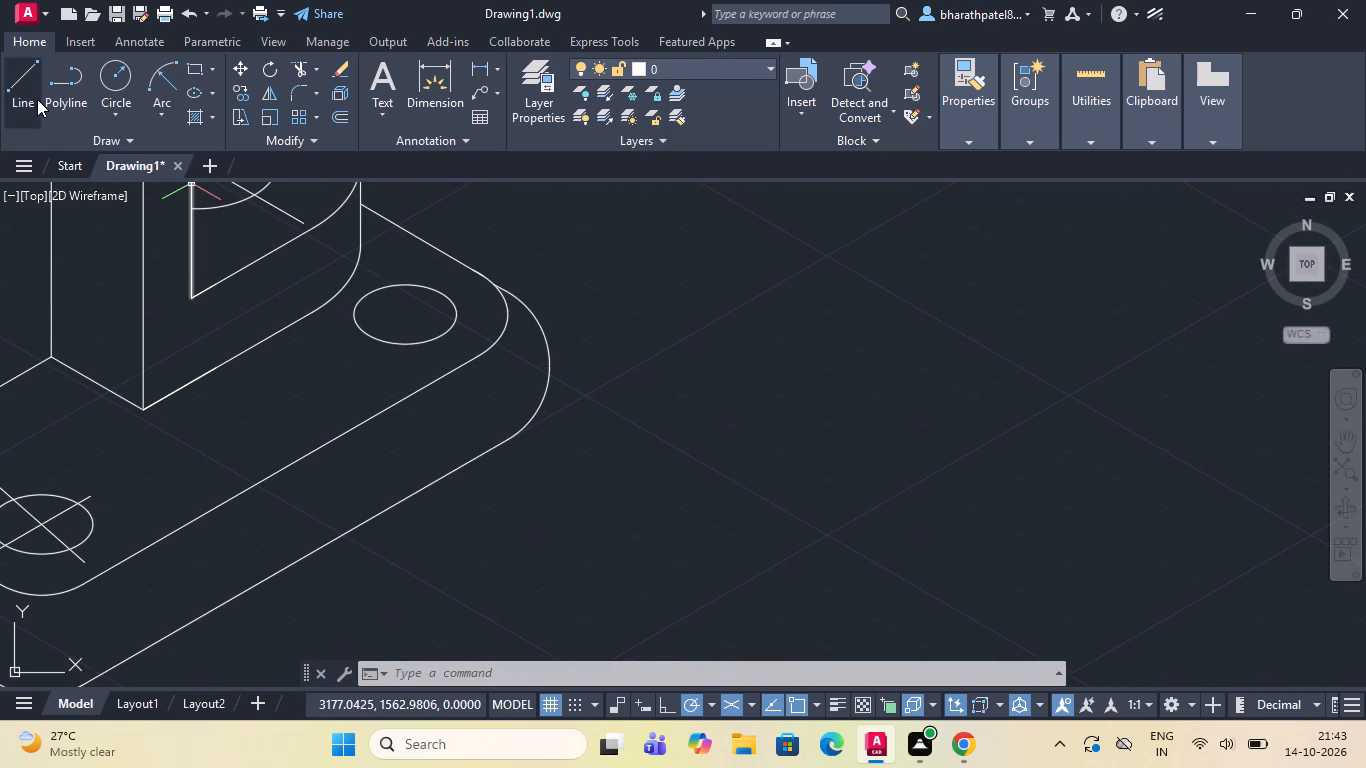
pyautogui.click(25, 81)
pyautogui.scroll(3, 439, 302)
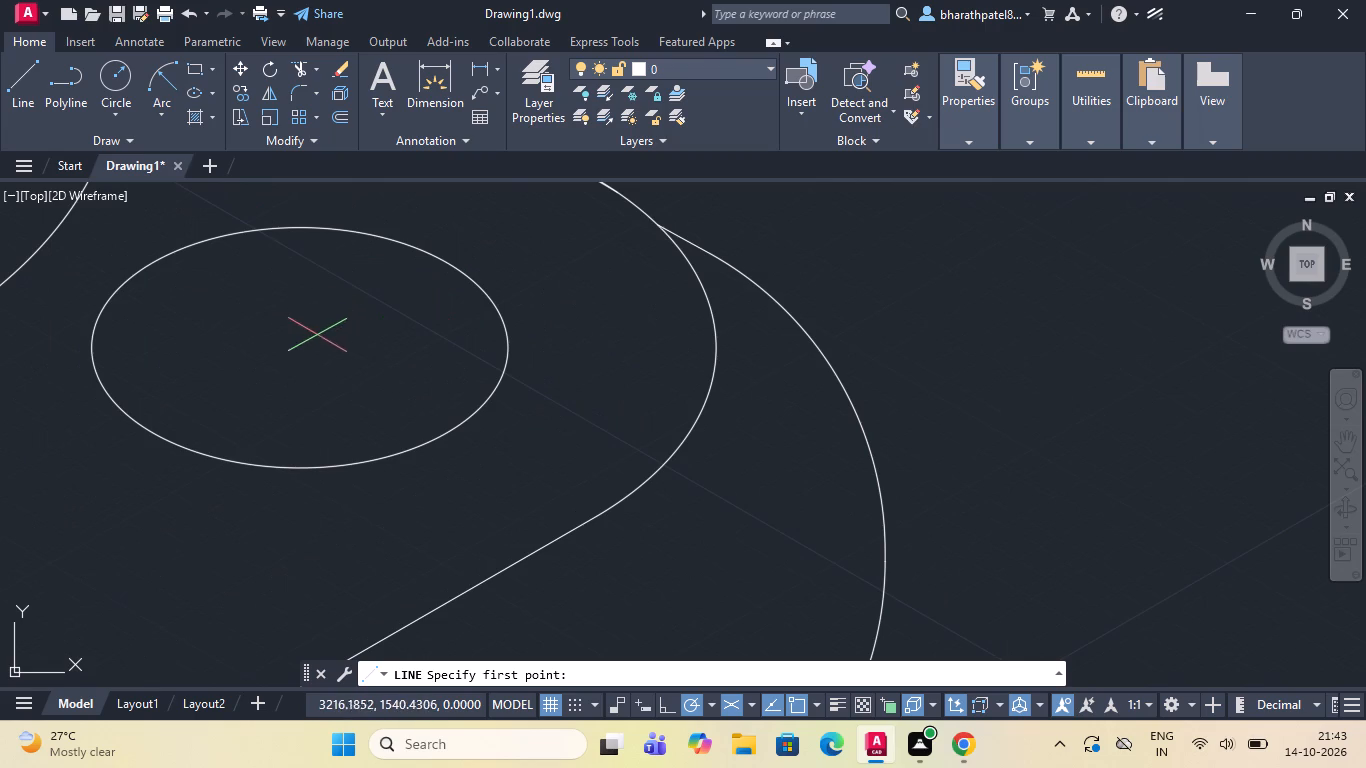
pyautogui.scroll(-4, 314, 362)
pyautogui.click(303, 366)
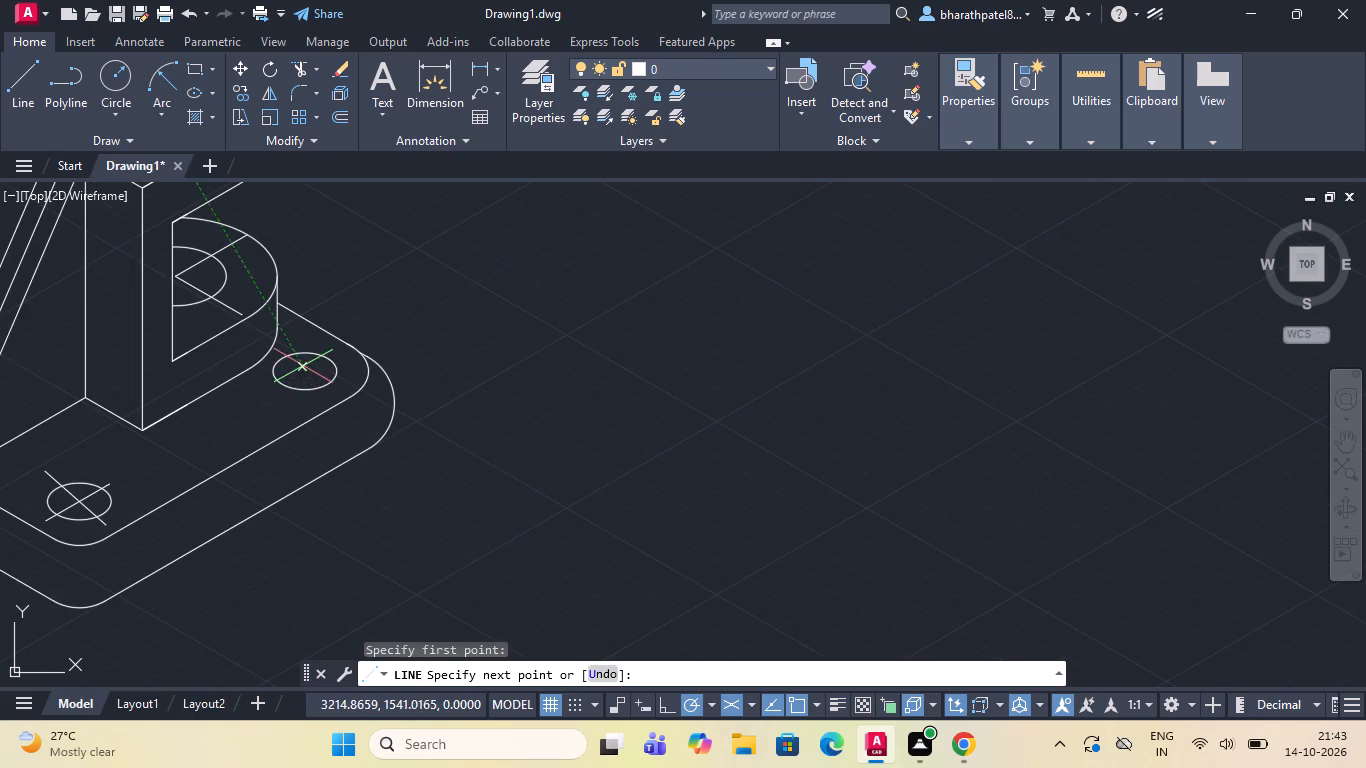
pyautogui.scroll(5, 303, 364)
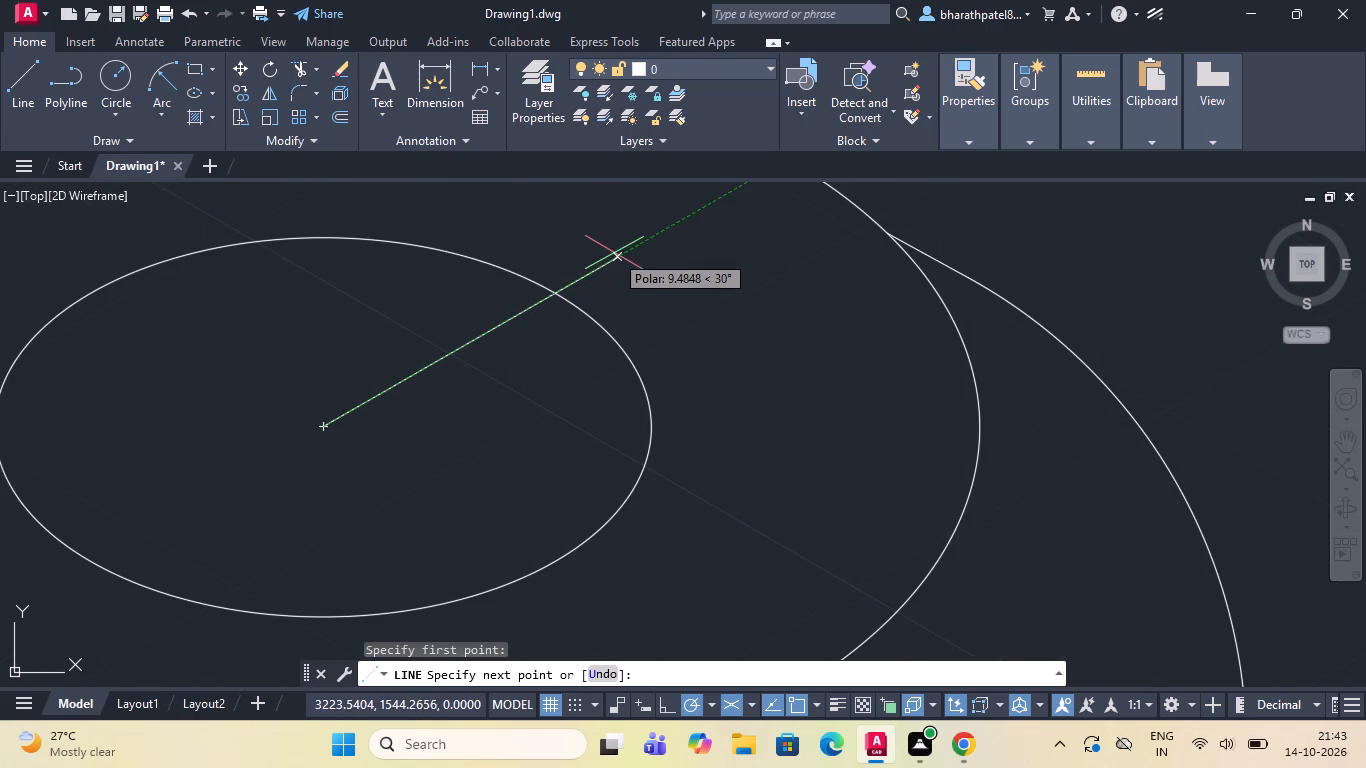
pyautogui.click(614, 251)
pyautogui.press('`')
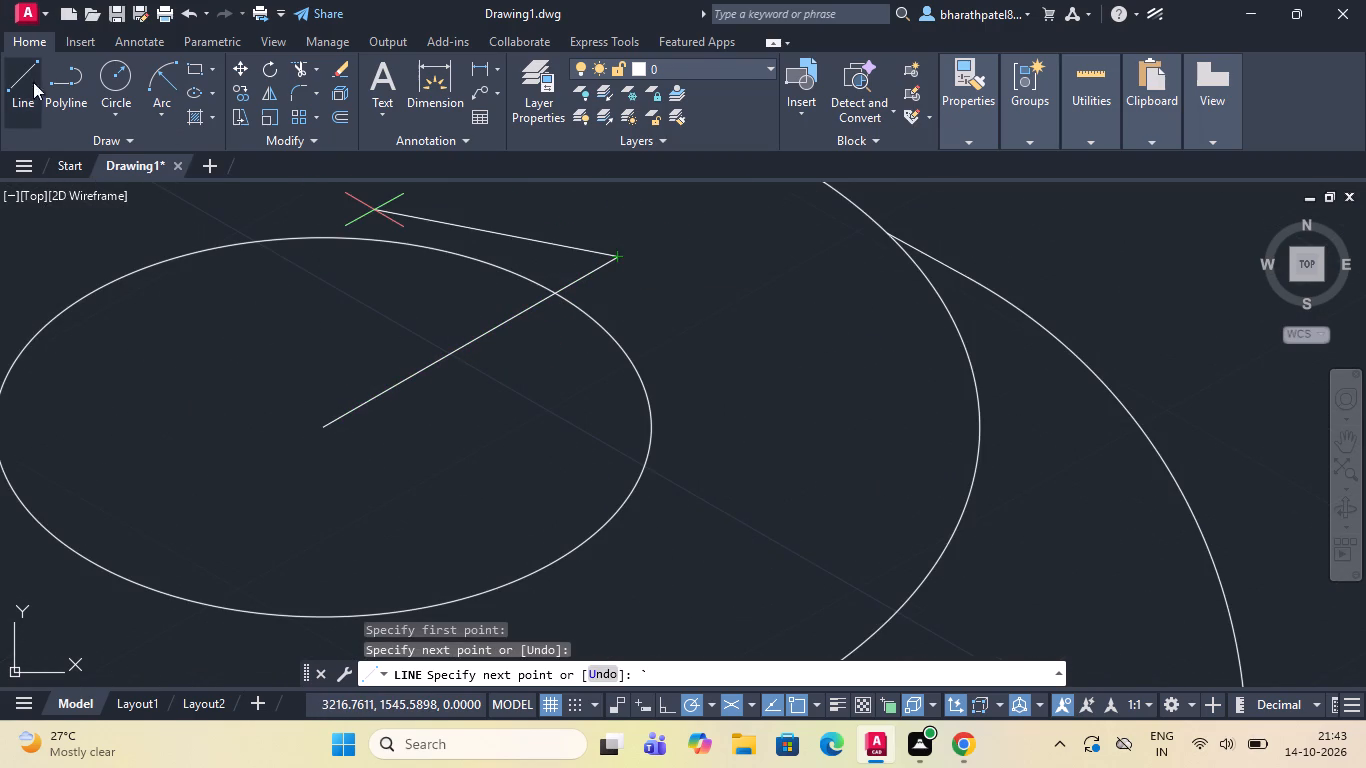
# Continue the right corner hole's centre line from its centre at 210° for about 12 units, past the hole's edge.
pyautogui.click(29, 80)
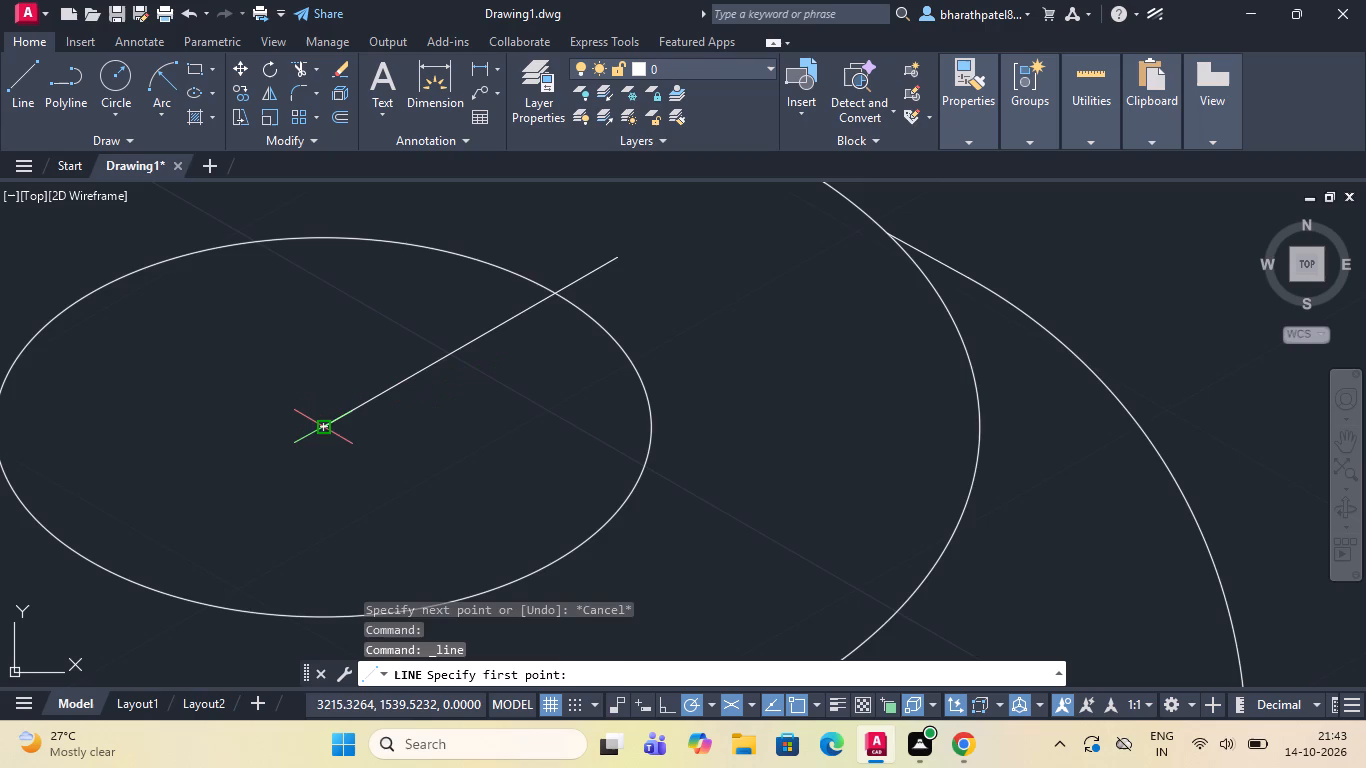
pyautogui.click(322, 424)
pyautogui.scroll(-3, 321, 424)
pyautogui.click(228, 478)
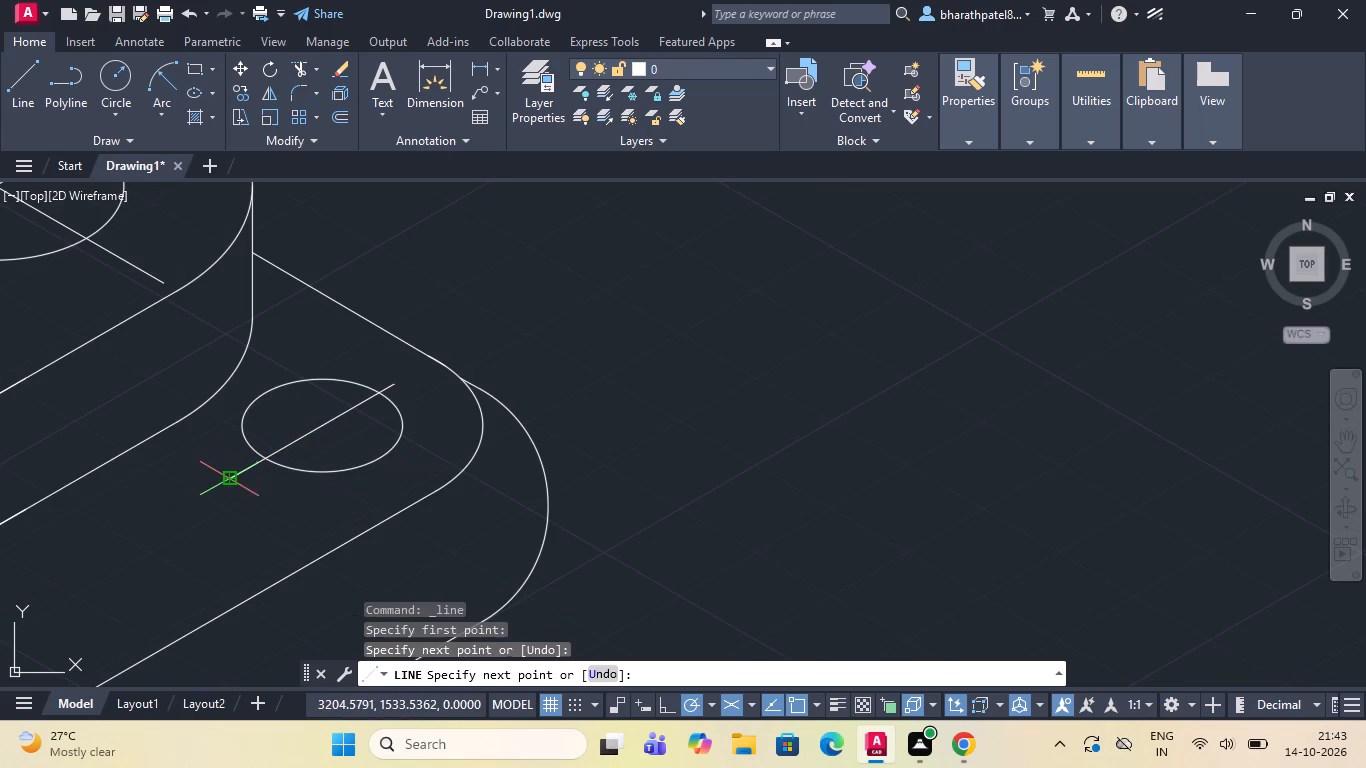
pyautogui.press('Escape')
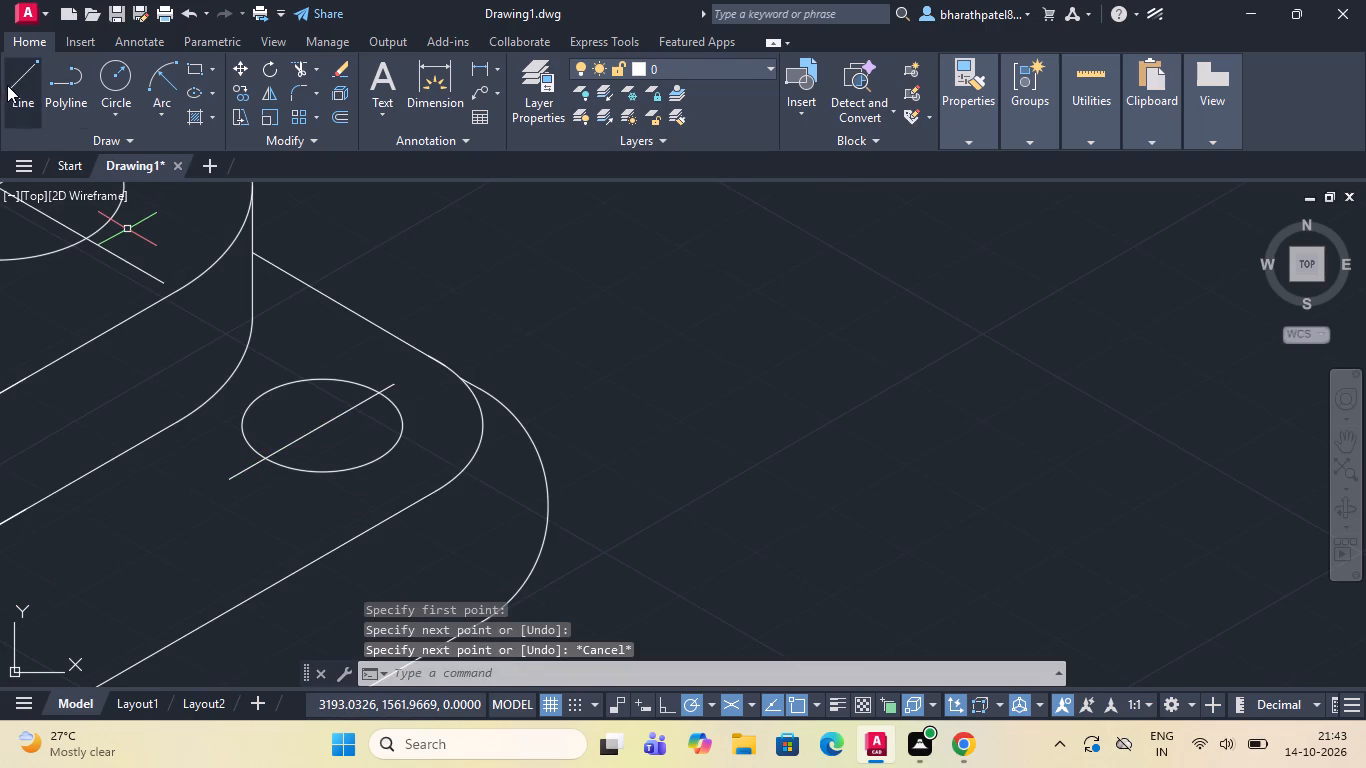
# Draw a centre line about 11 units long at 330° from the centre of the base's right corner hole.
pyautogui.click(7, 85)
pyautogui.click(324, 423)
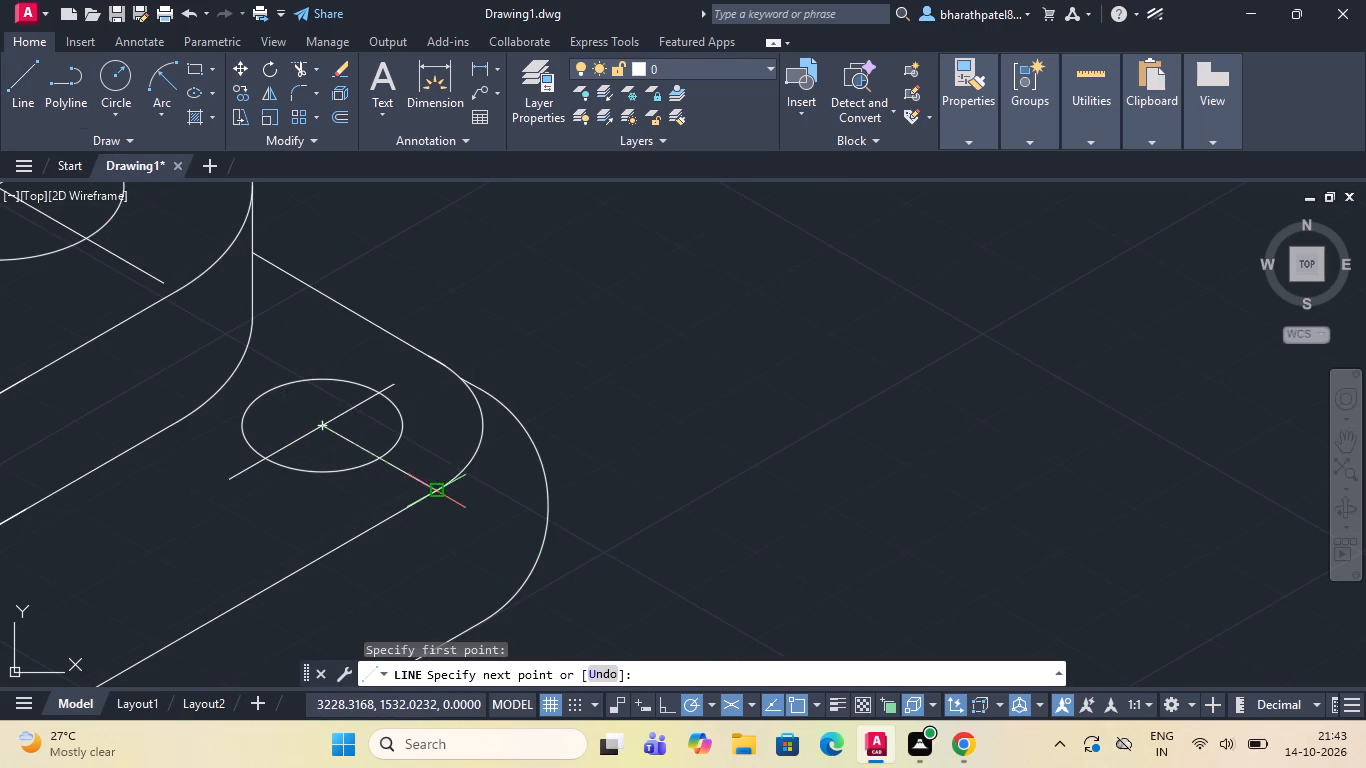
pyautogui.scroll(2, 418, 475)
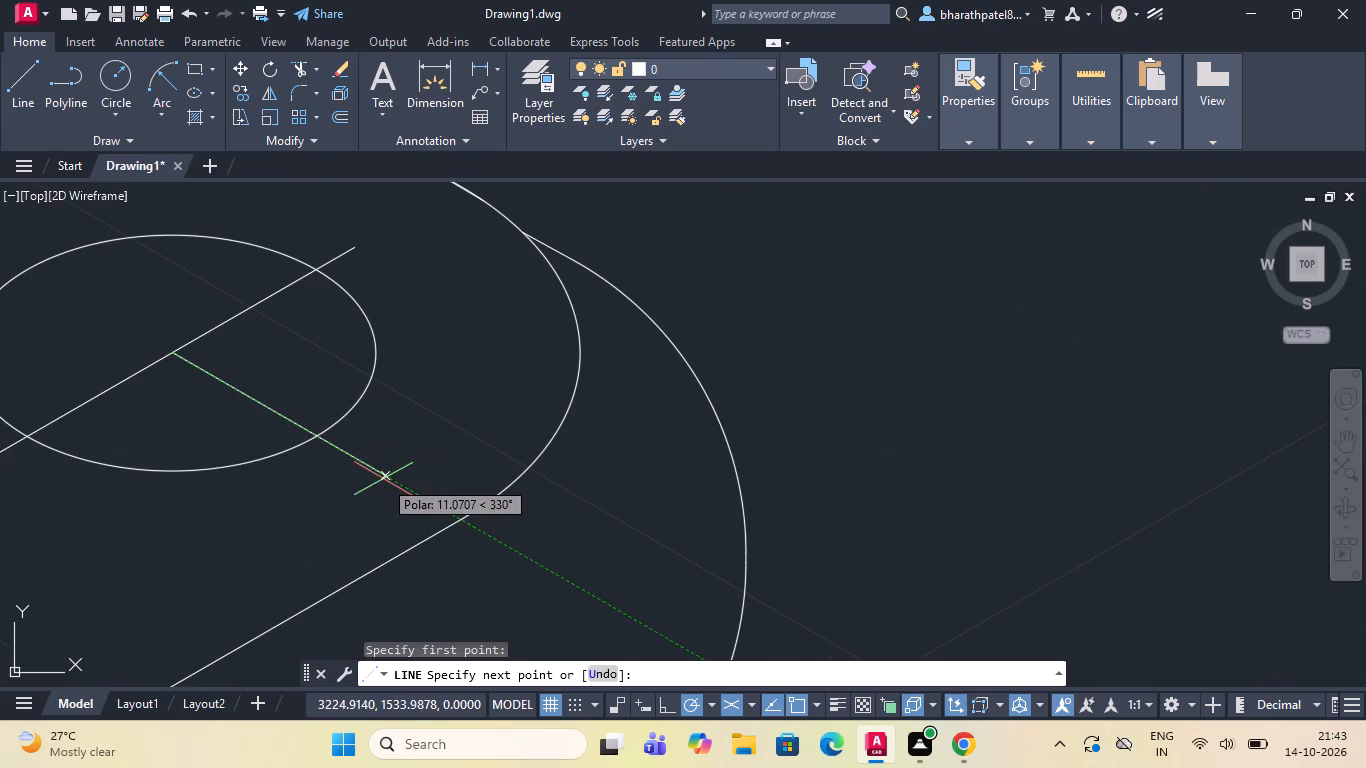
pyautogui.click(383, 479)
pyautogui.press('Escape')
# Continue the right corner hole's centre line from its centre at 150° for about 10.4 units, past the hole's edge.
pyautogui.click(30, 81)
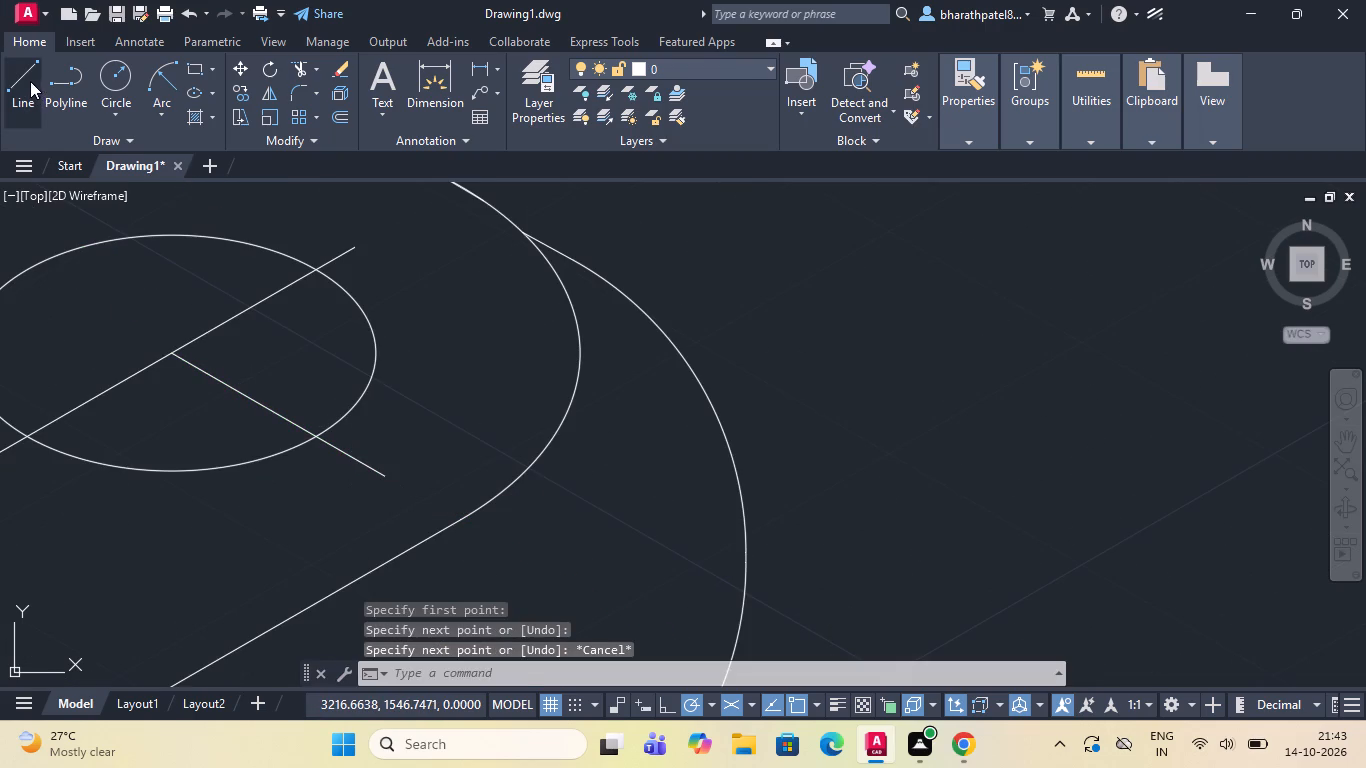
pyautogui.scroll(-3, 201, 245)
pyautogui.scroll(3, 168, 239)
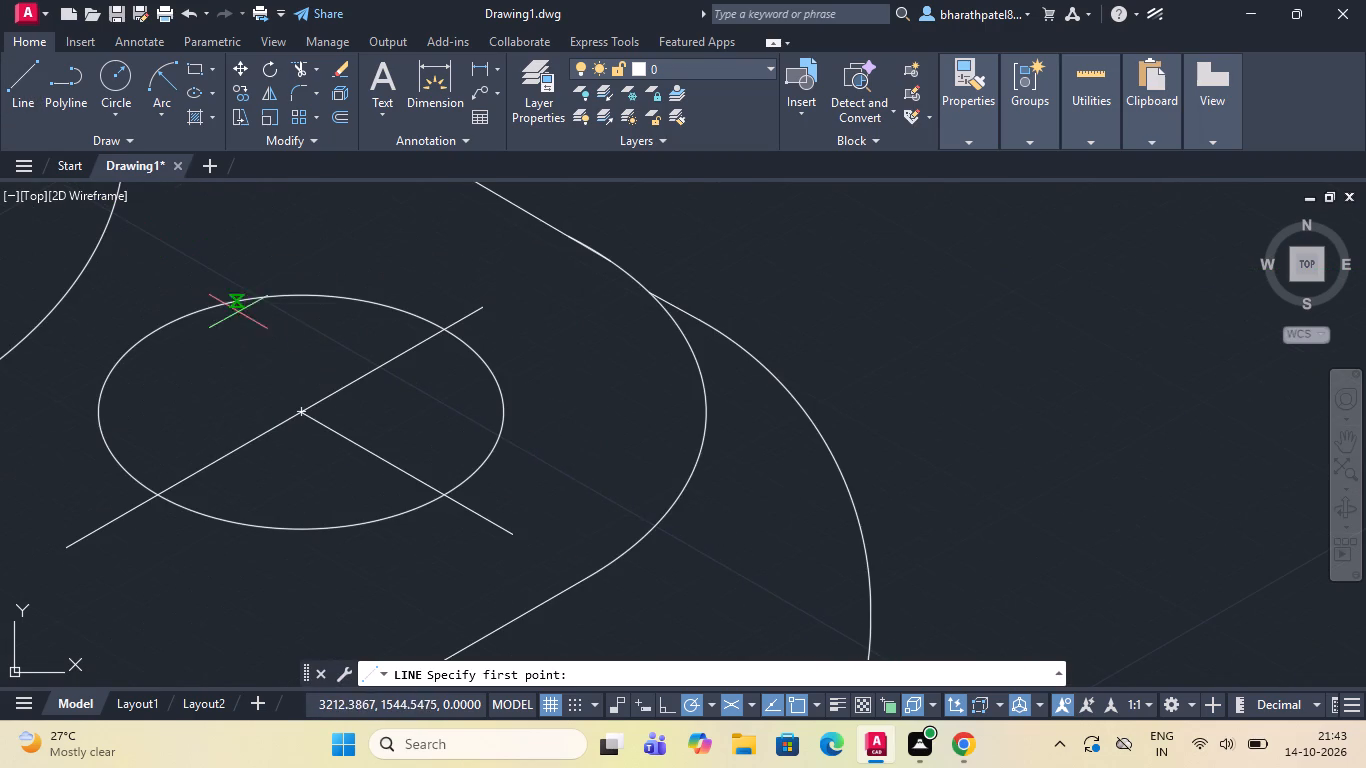
pyautogui.moveTo(302, 417); pyautogui.dragTo(281, 397)
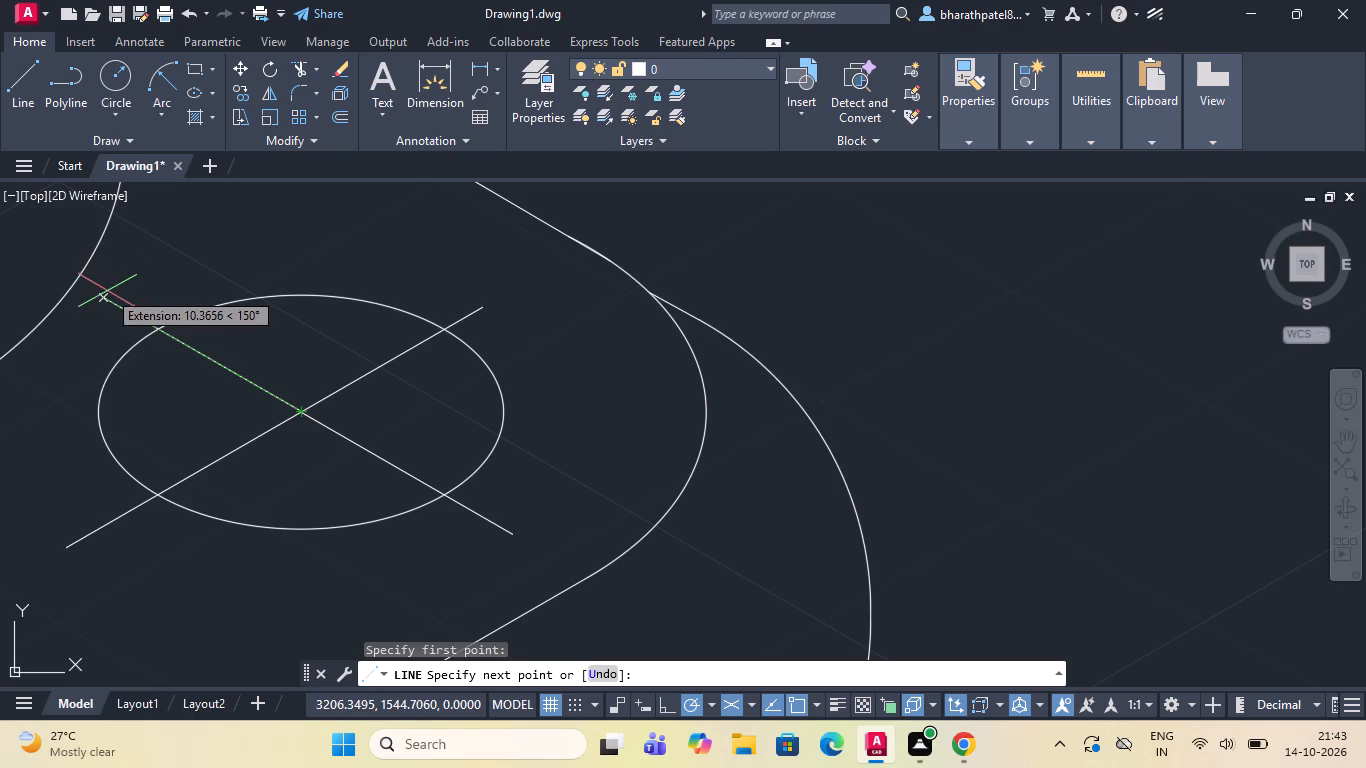
pyautogui.click(104, 295)
pyautogui.press('Escape')
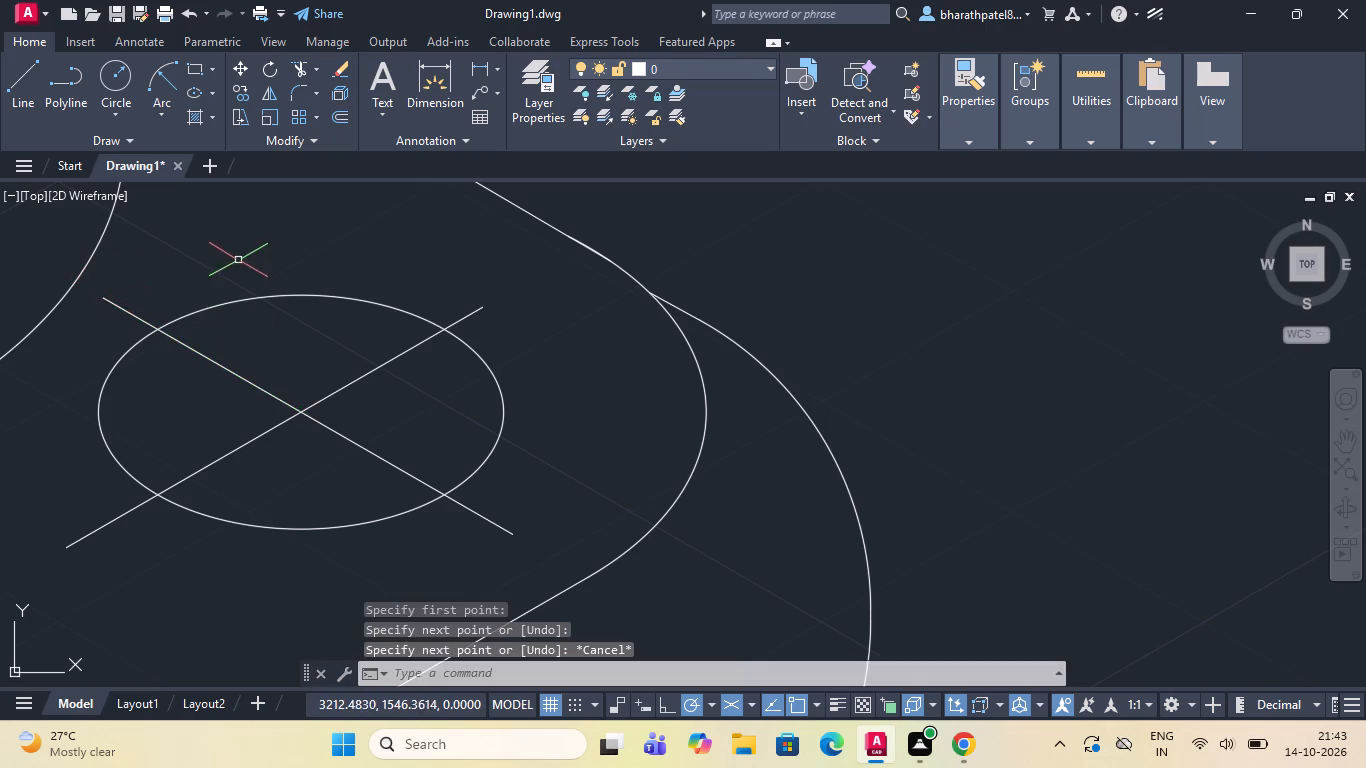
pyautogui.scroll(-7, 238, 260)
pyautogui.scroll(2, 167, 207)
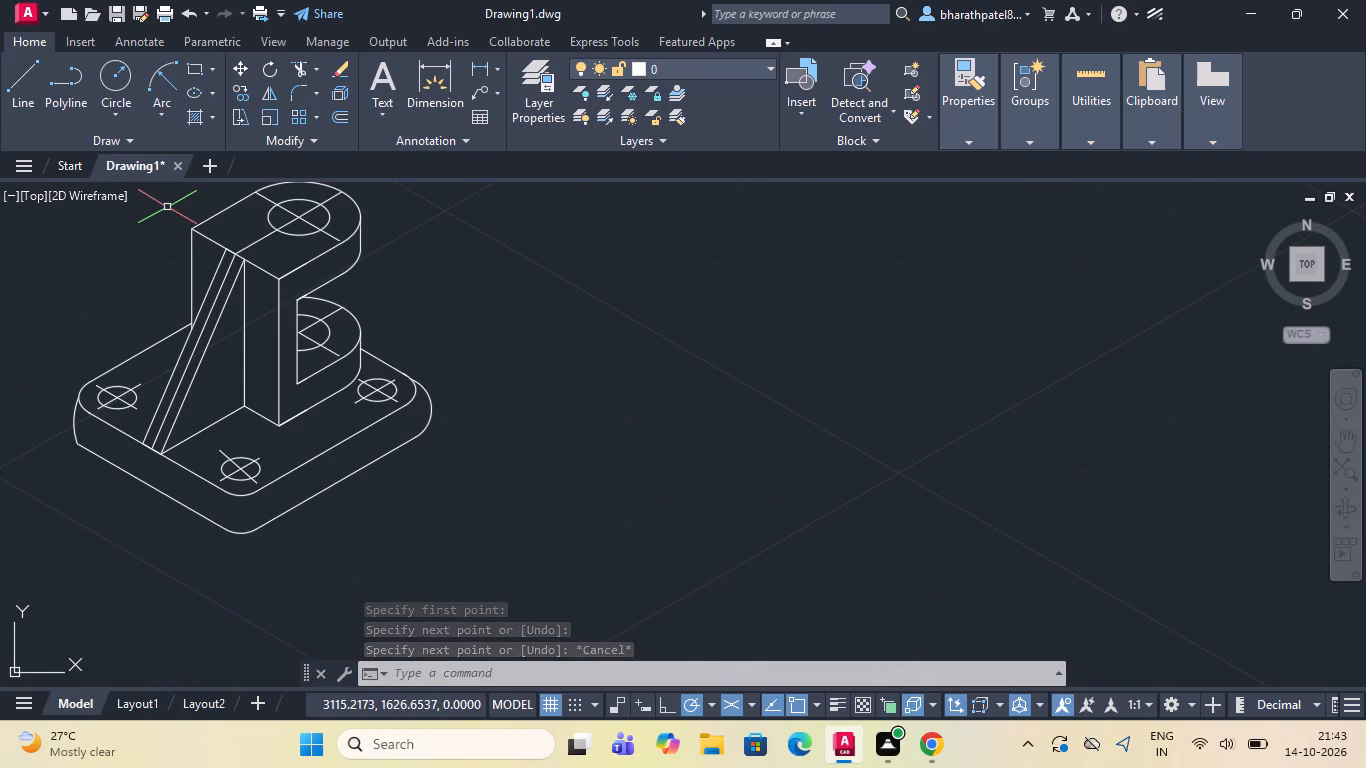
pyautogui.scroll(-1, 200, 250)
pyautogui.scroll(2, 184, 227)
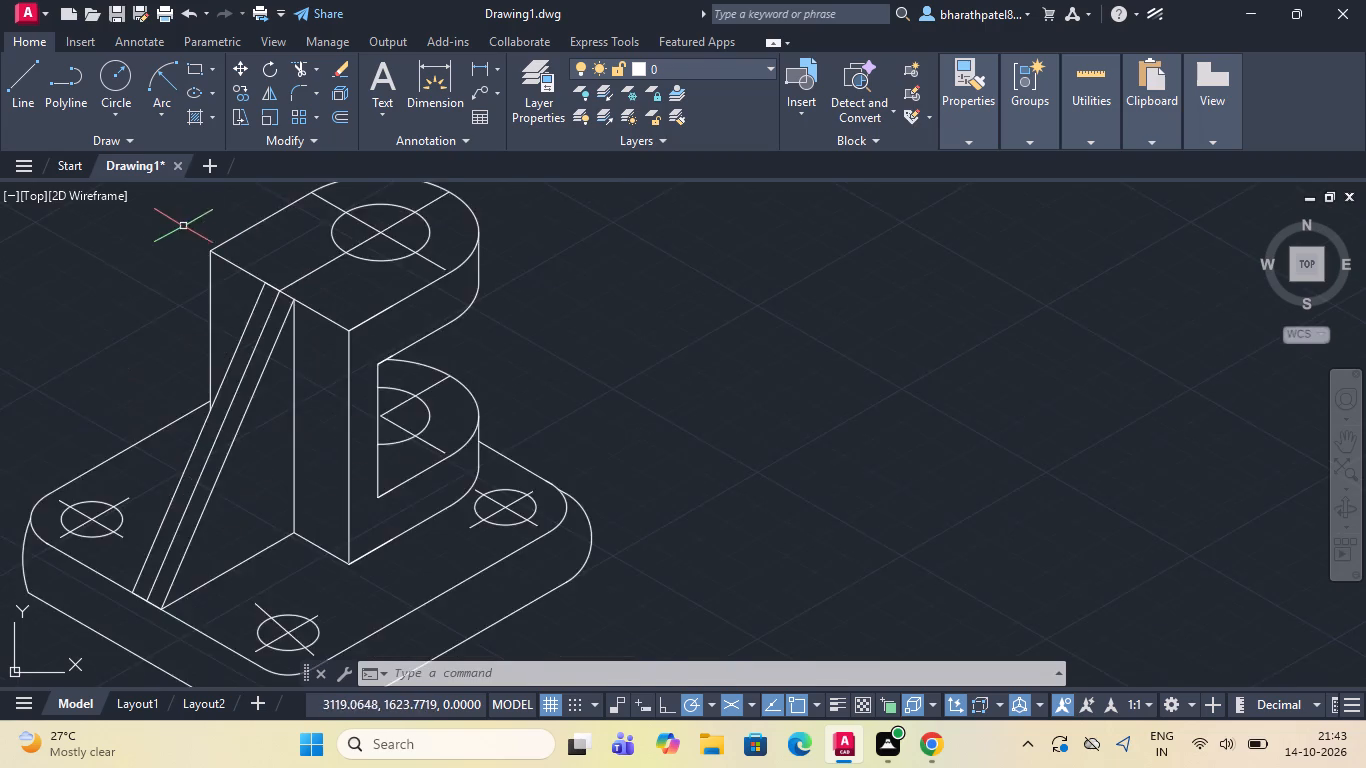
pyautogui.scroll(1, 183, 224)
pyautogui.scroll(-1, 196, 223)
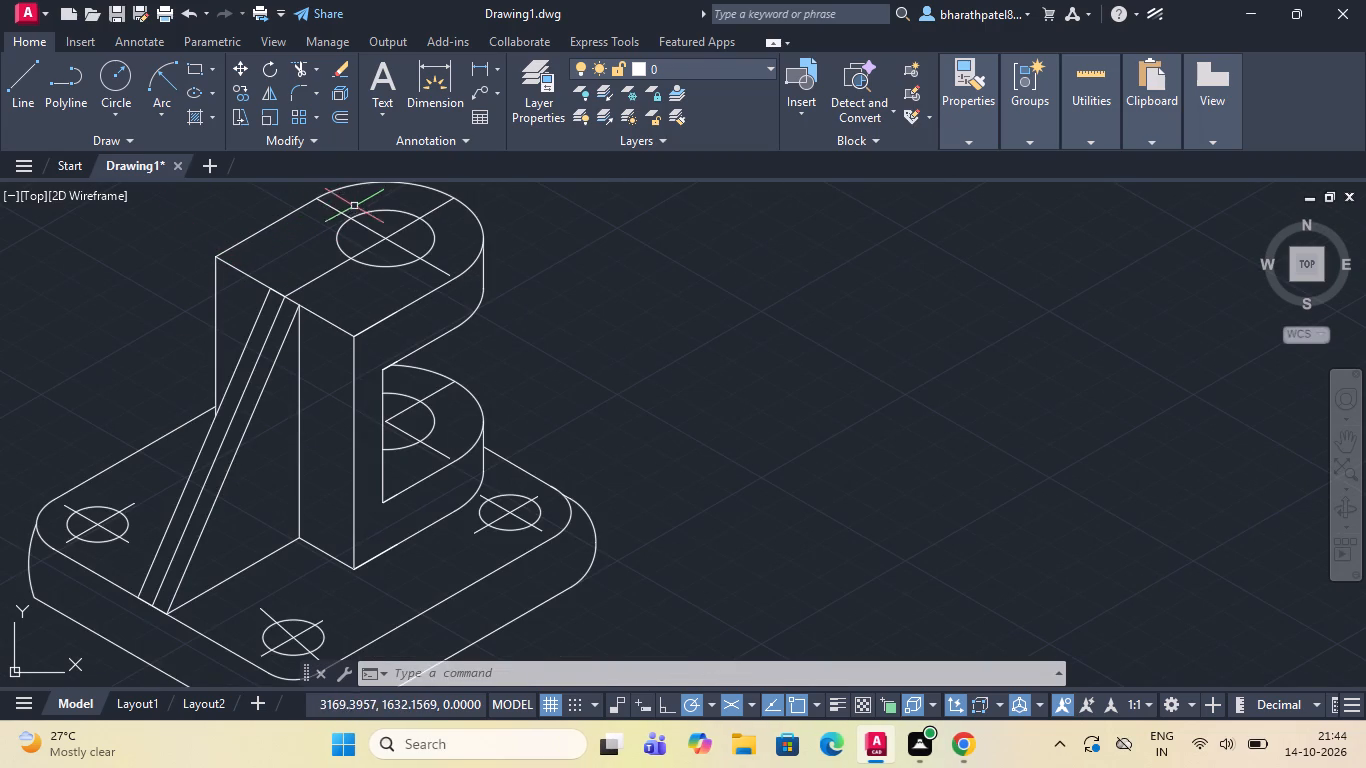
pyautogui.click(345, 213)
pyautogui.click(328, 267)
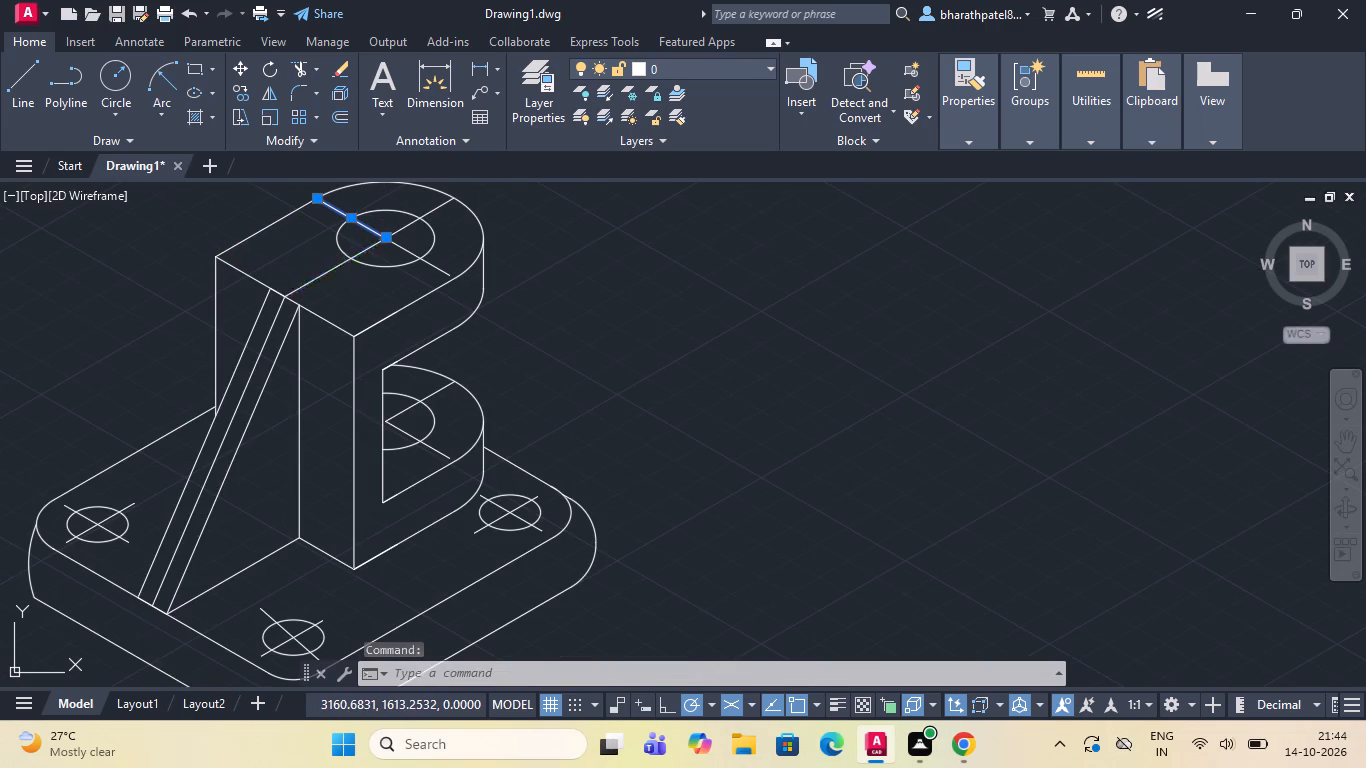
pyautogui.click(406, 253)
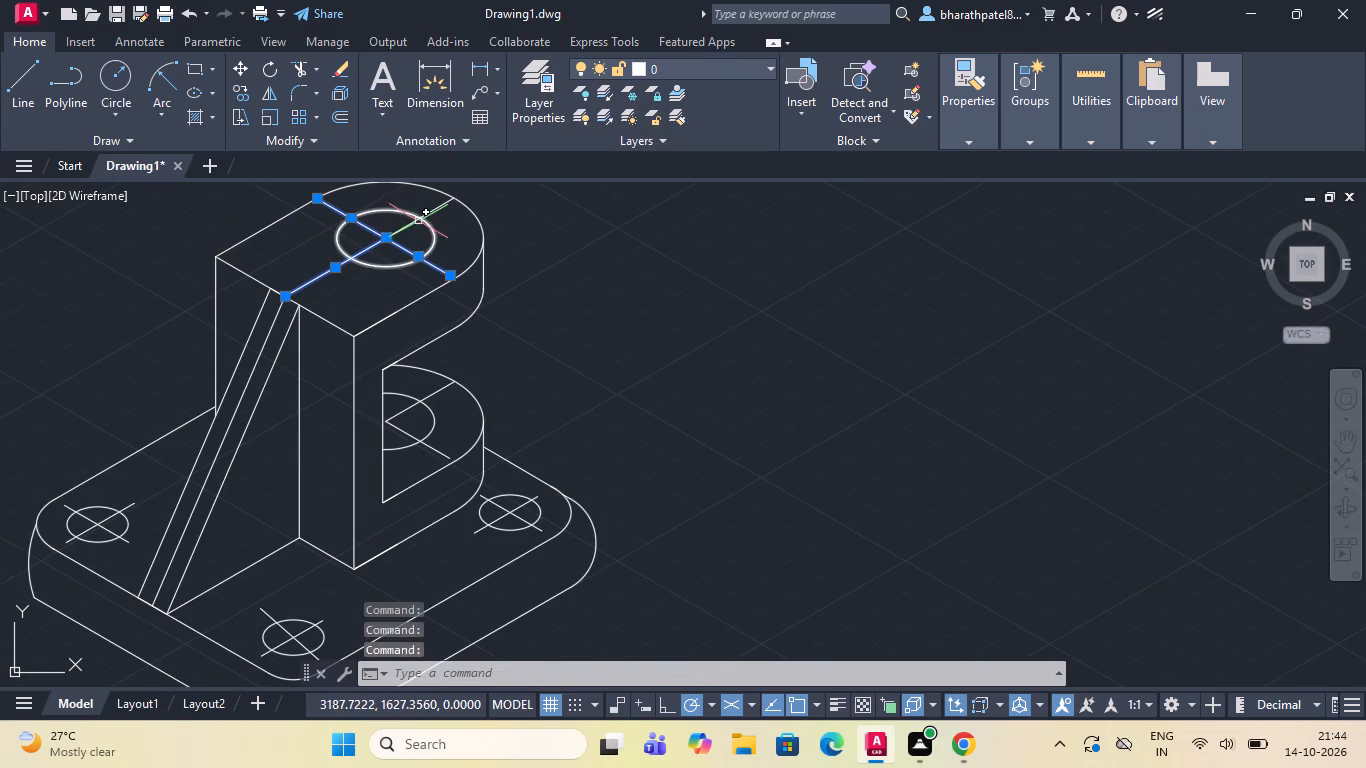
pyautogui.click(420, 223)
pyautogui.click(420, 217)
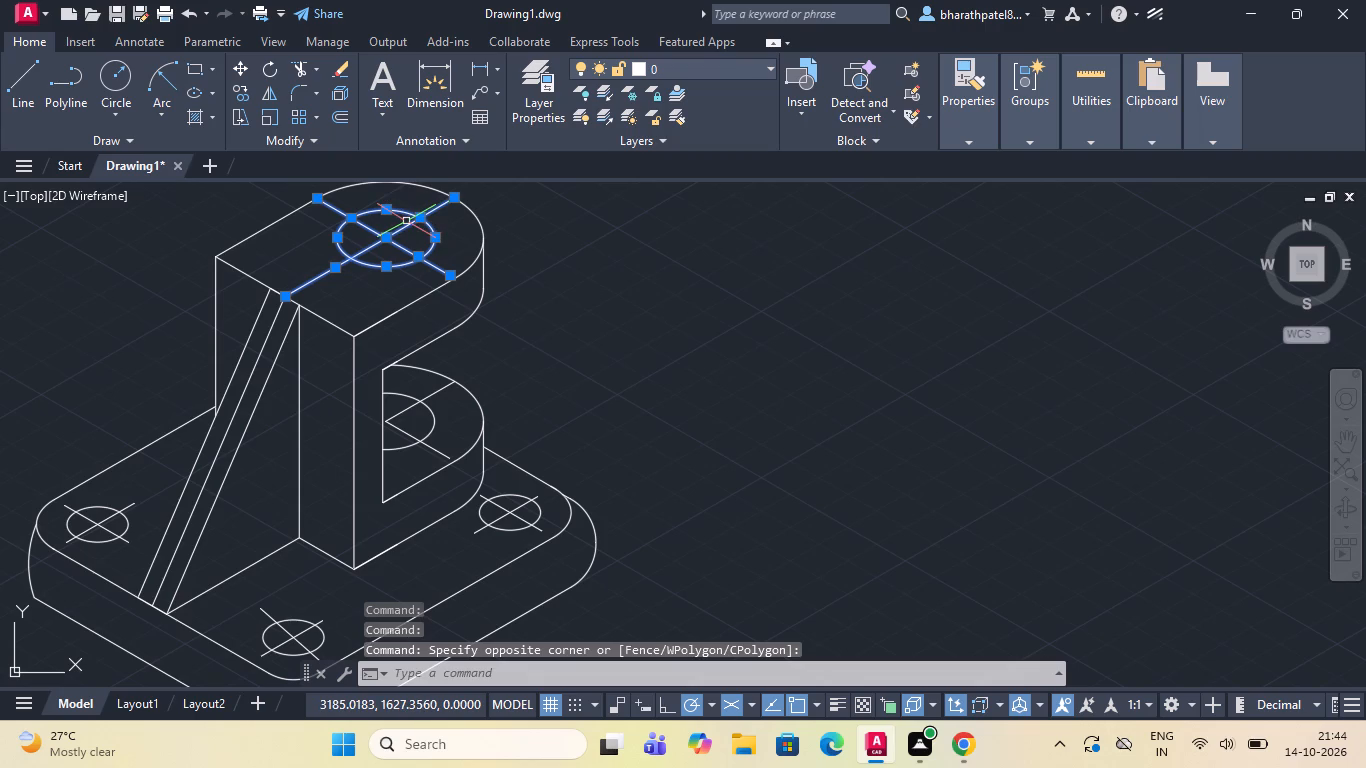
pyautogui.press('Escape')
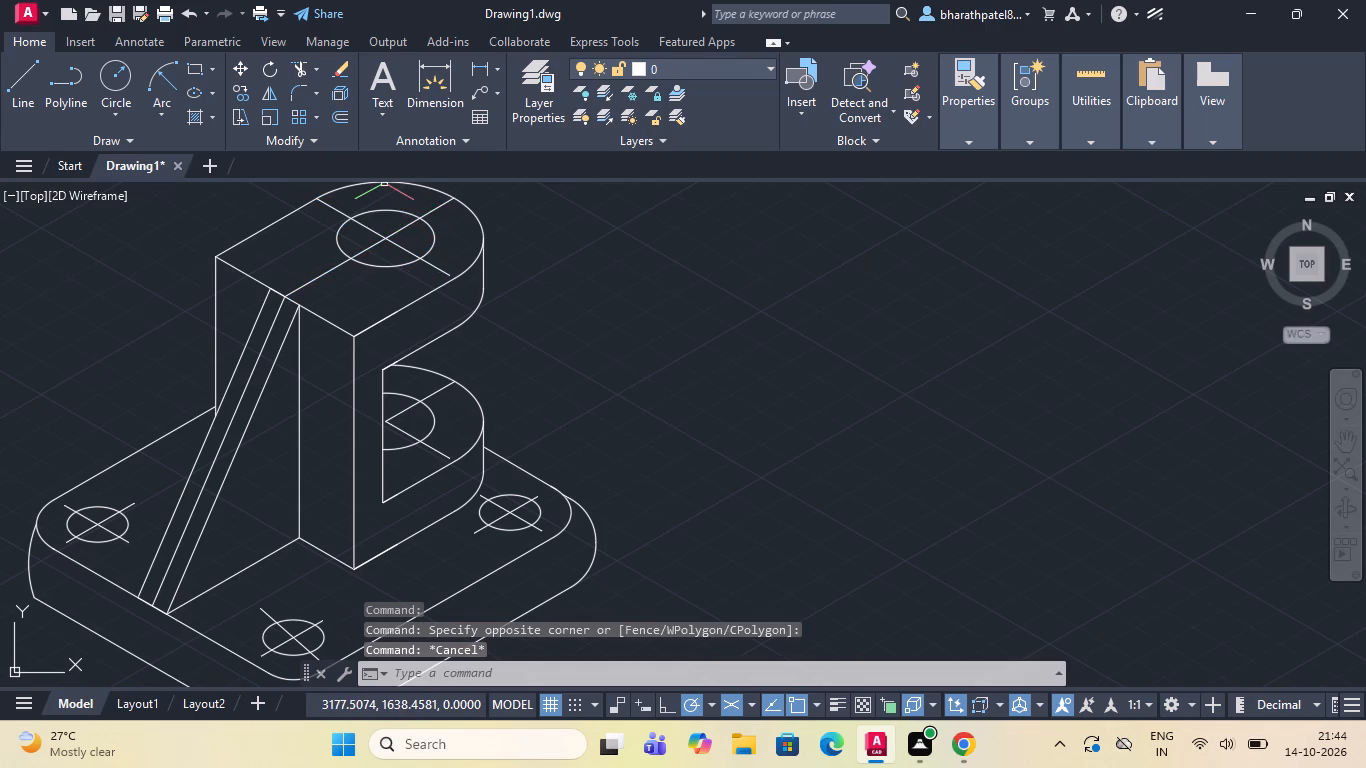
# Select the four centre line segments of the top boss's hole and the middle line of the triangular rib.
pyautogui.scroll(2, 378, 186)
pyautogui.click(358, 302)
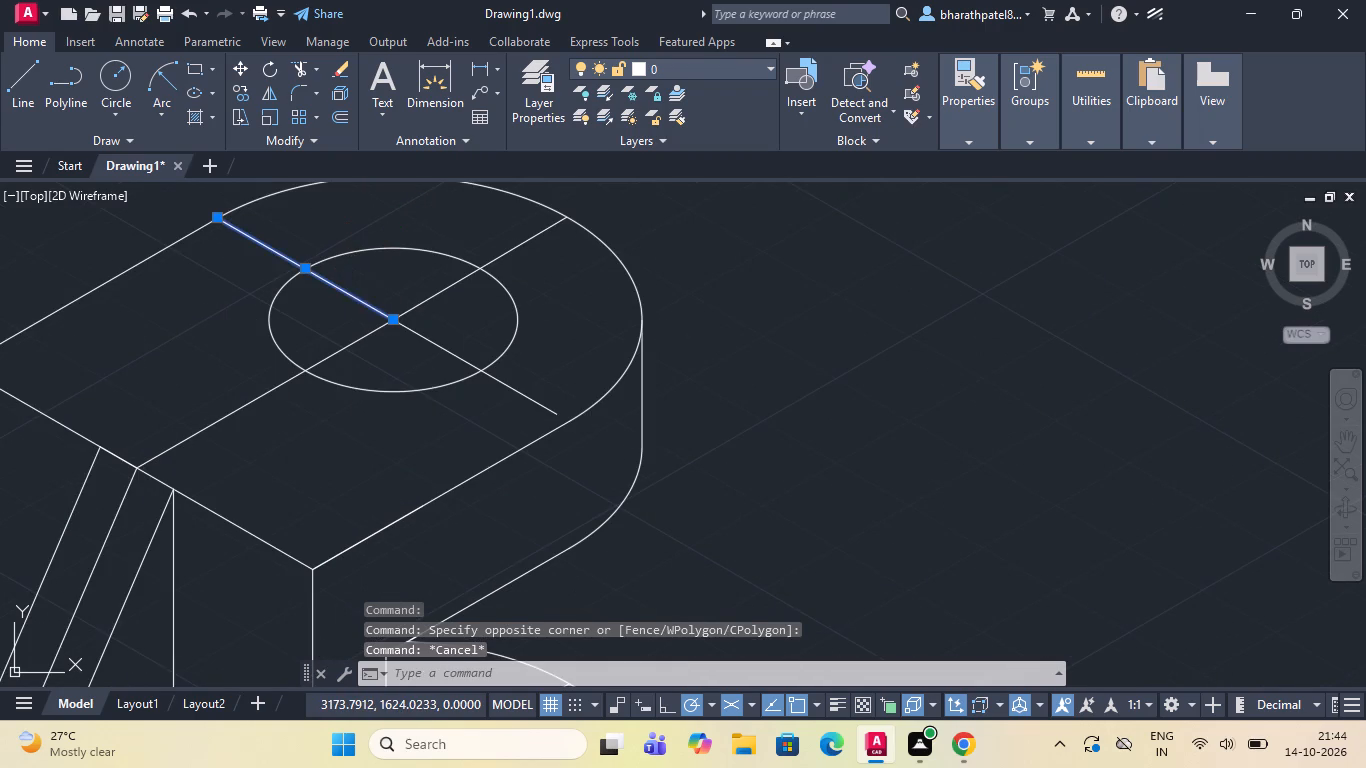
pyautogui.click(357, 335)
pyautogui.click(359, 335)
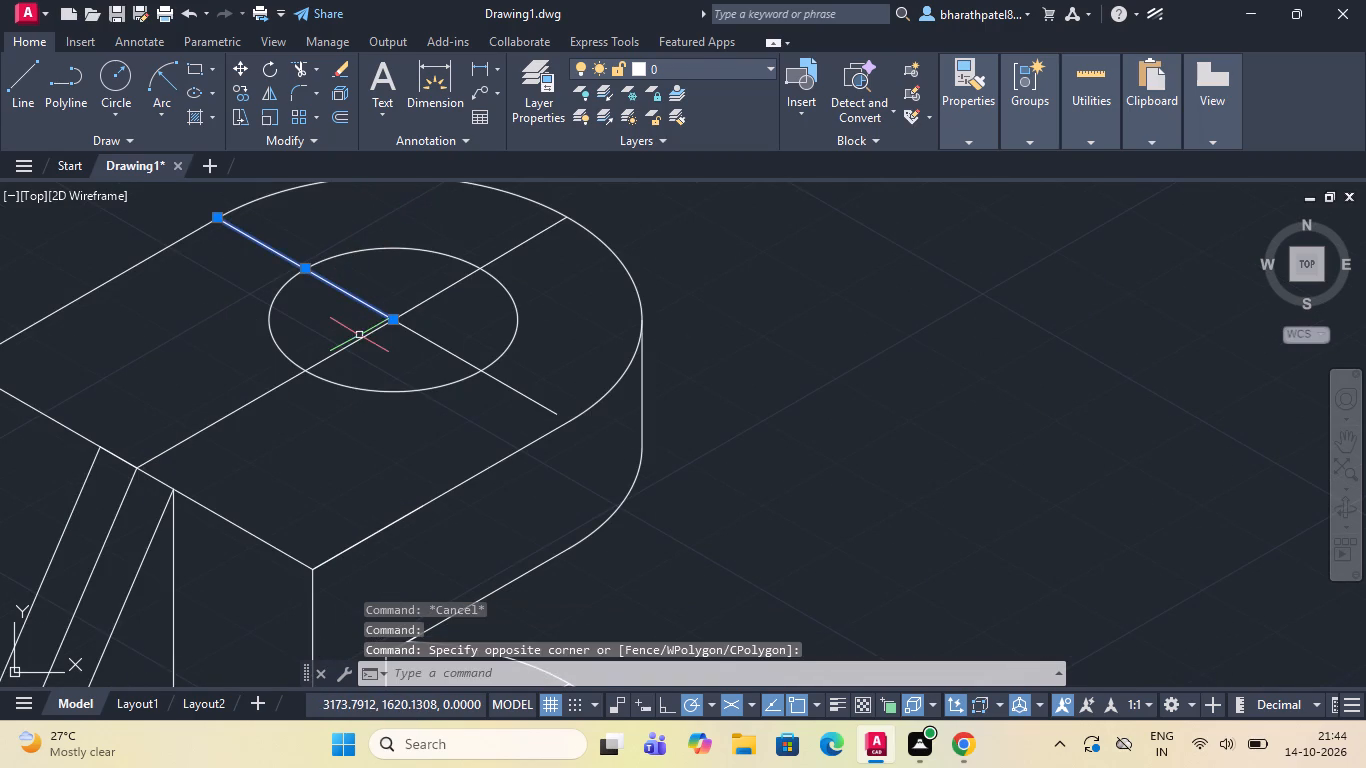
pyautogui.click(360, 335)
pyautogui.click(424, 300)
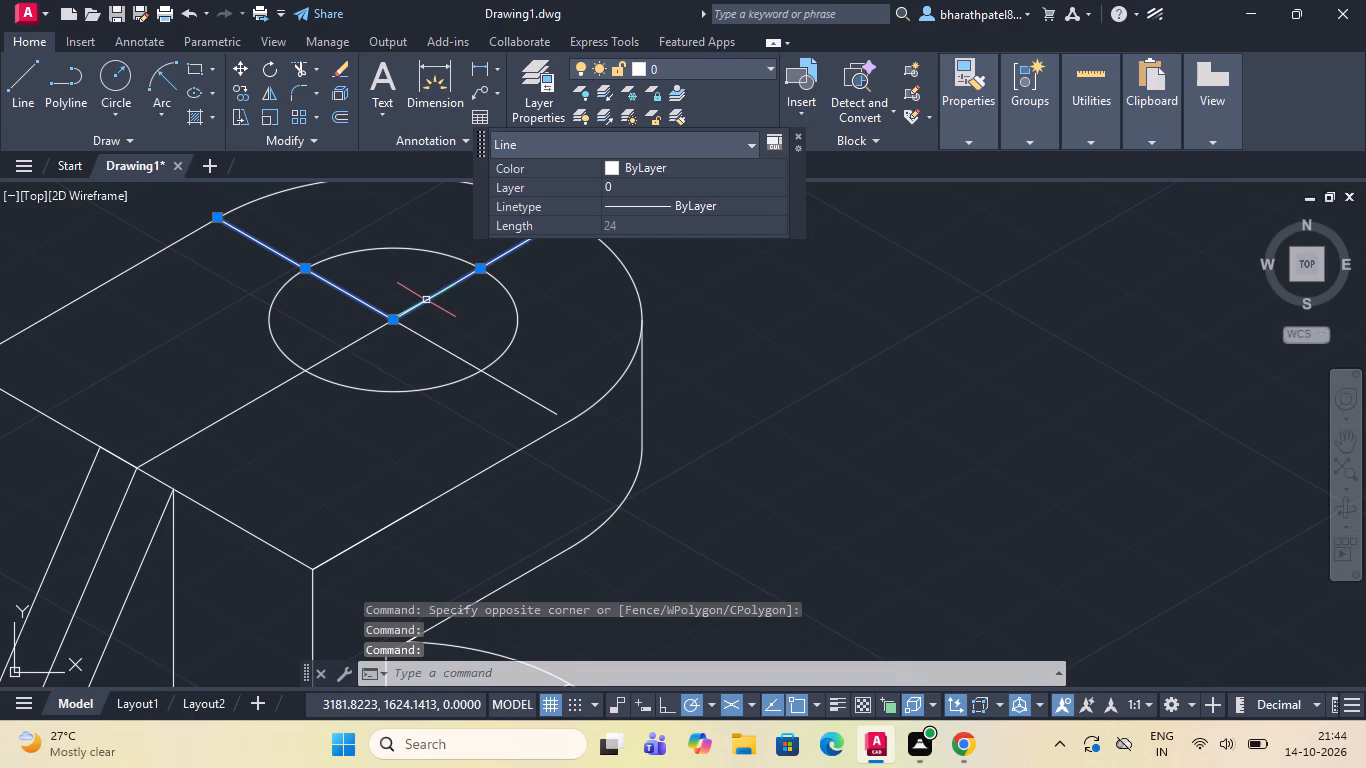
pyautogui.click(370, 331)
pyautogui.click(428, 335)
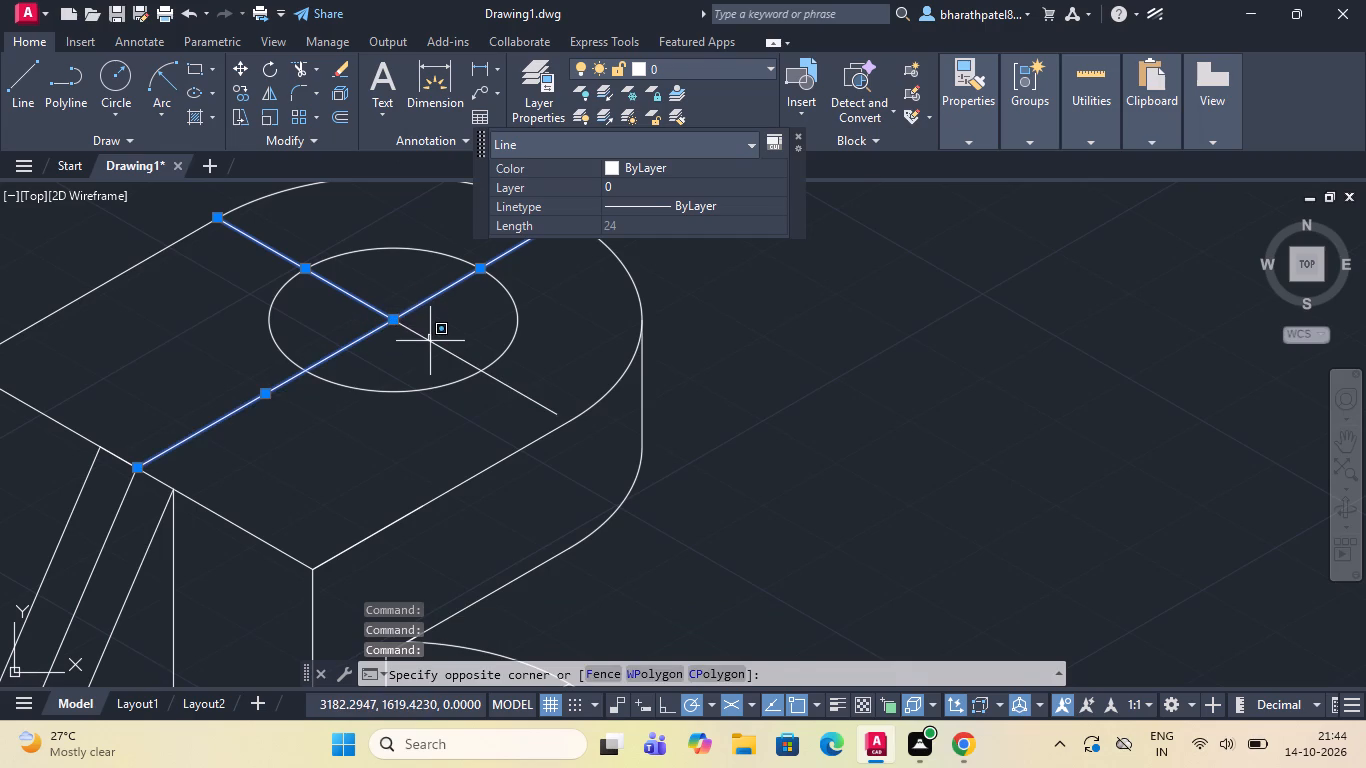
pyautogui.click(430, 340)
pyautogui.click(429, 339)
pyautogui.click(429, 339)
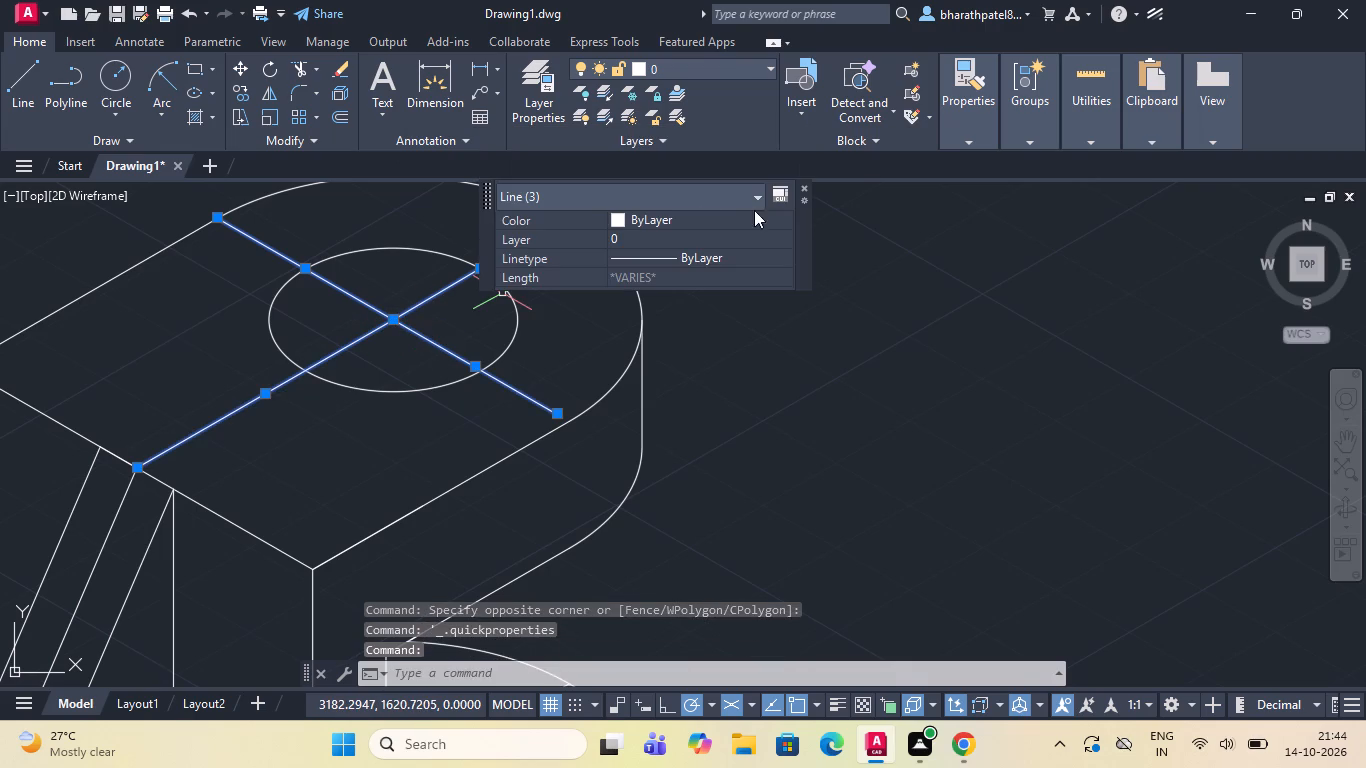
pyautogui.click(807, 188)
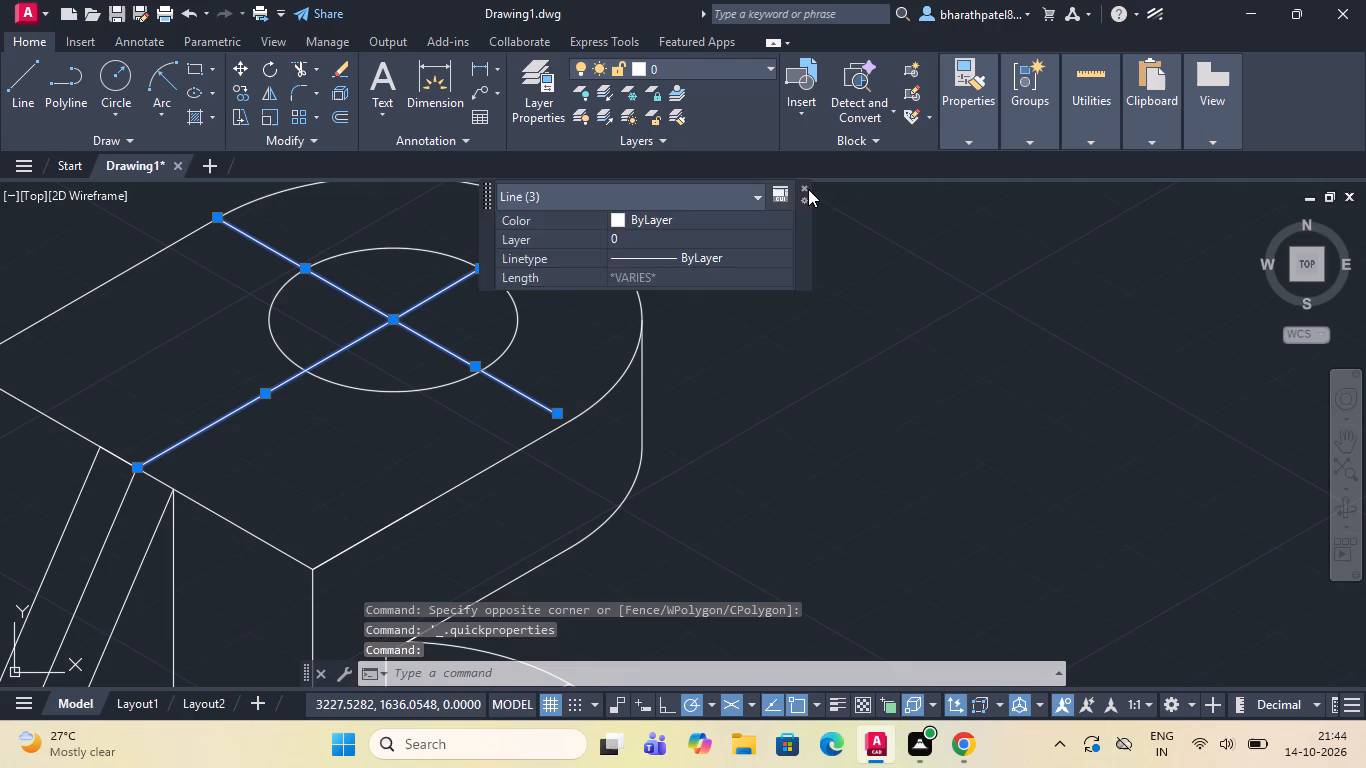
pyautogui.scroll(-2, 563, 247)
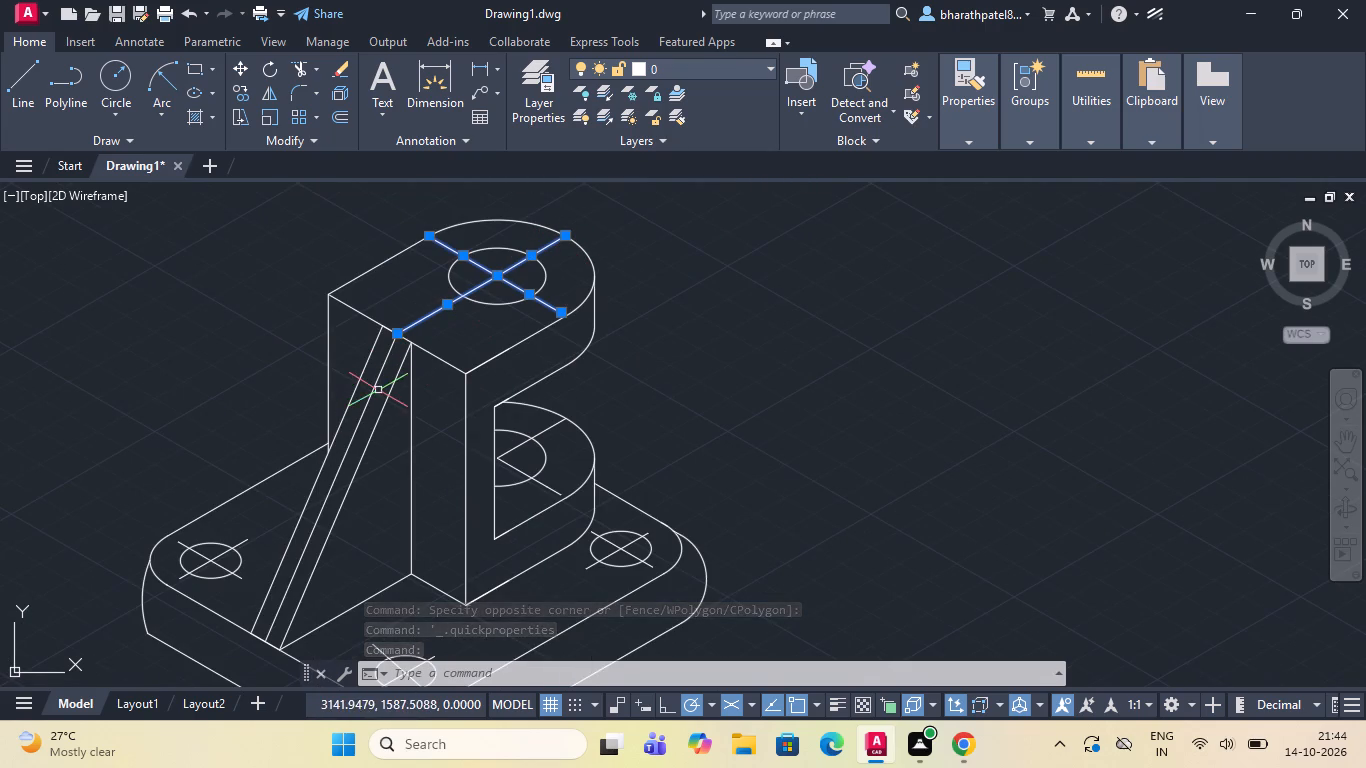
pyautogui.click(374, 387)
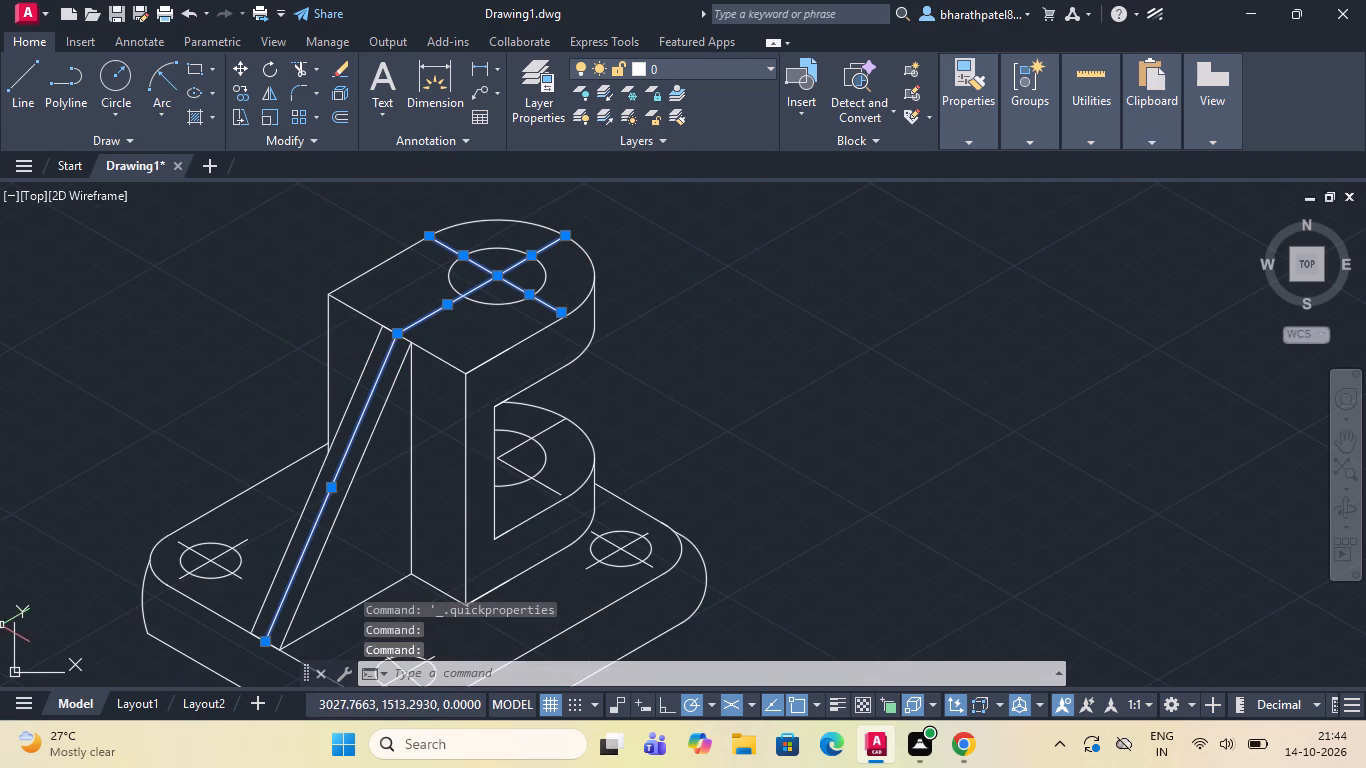
# Load the ISO dash linetype ACAD_ISO02W100 from acadiso.lin into the drawing.
pyautogui.click(977, 132)
pyautogui.click(1146, 215)
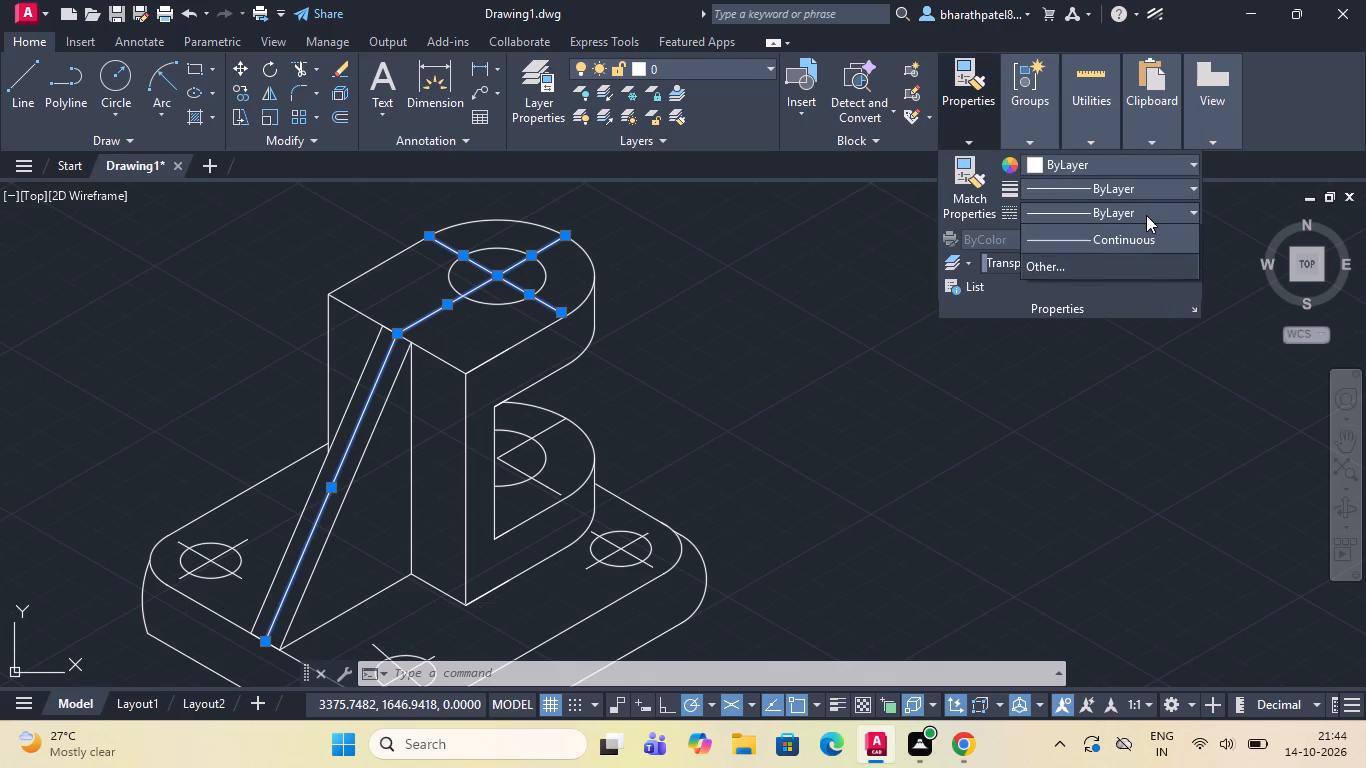
pyautogui.click(1081, 306)
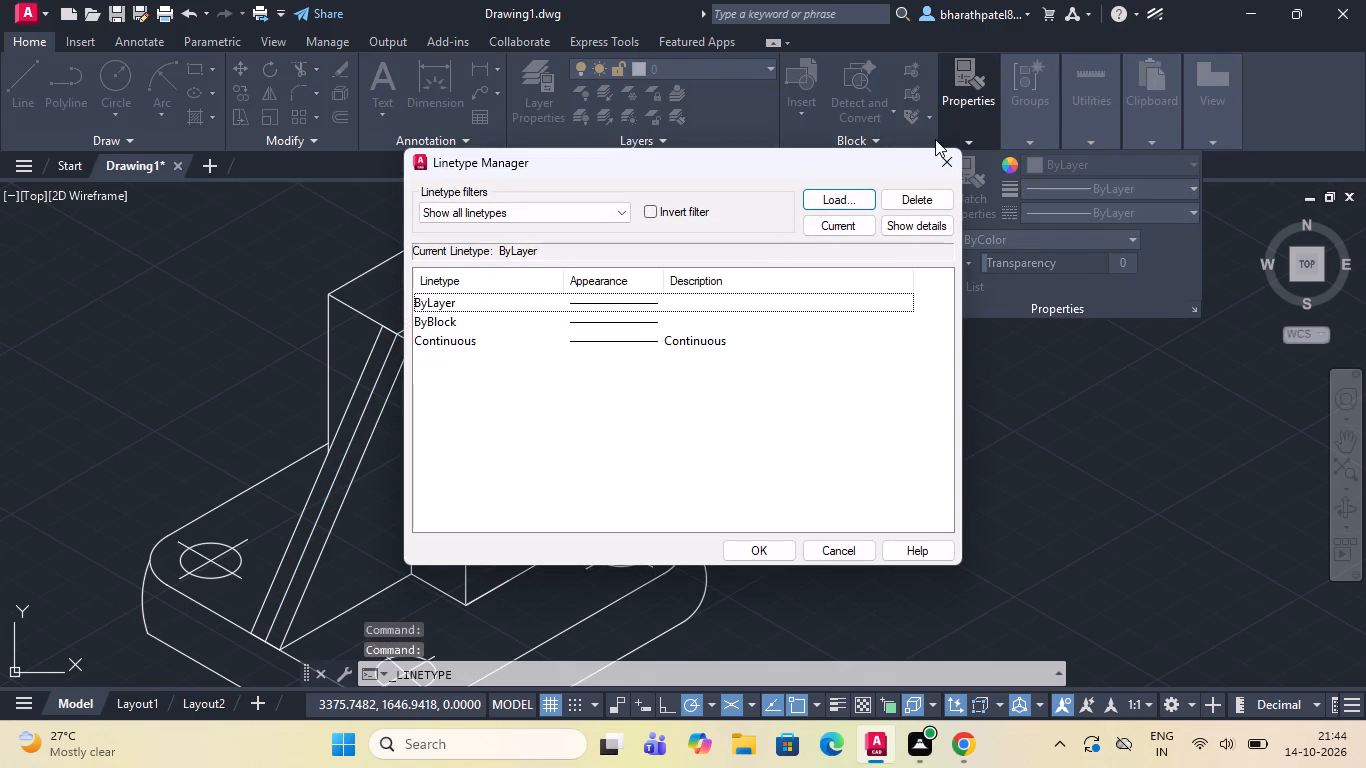
pyautogui.click(827, 204)
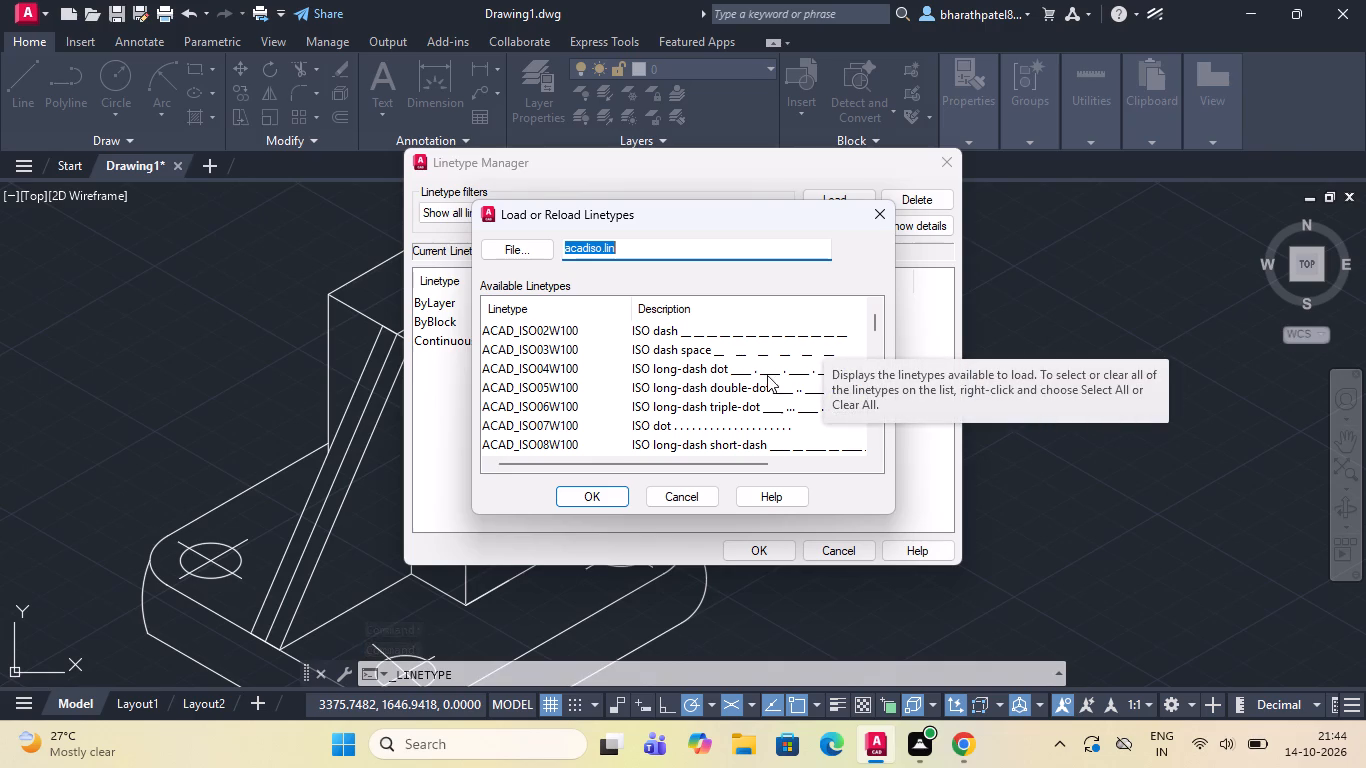
pyautogui.click(774, 334)
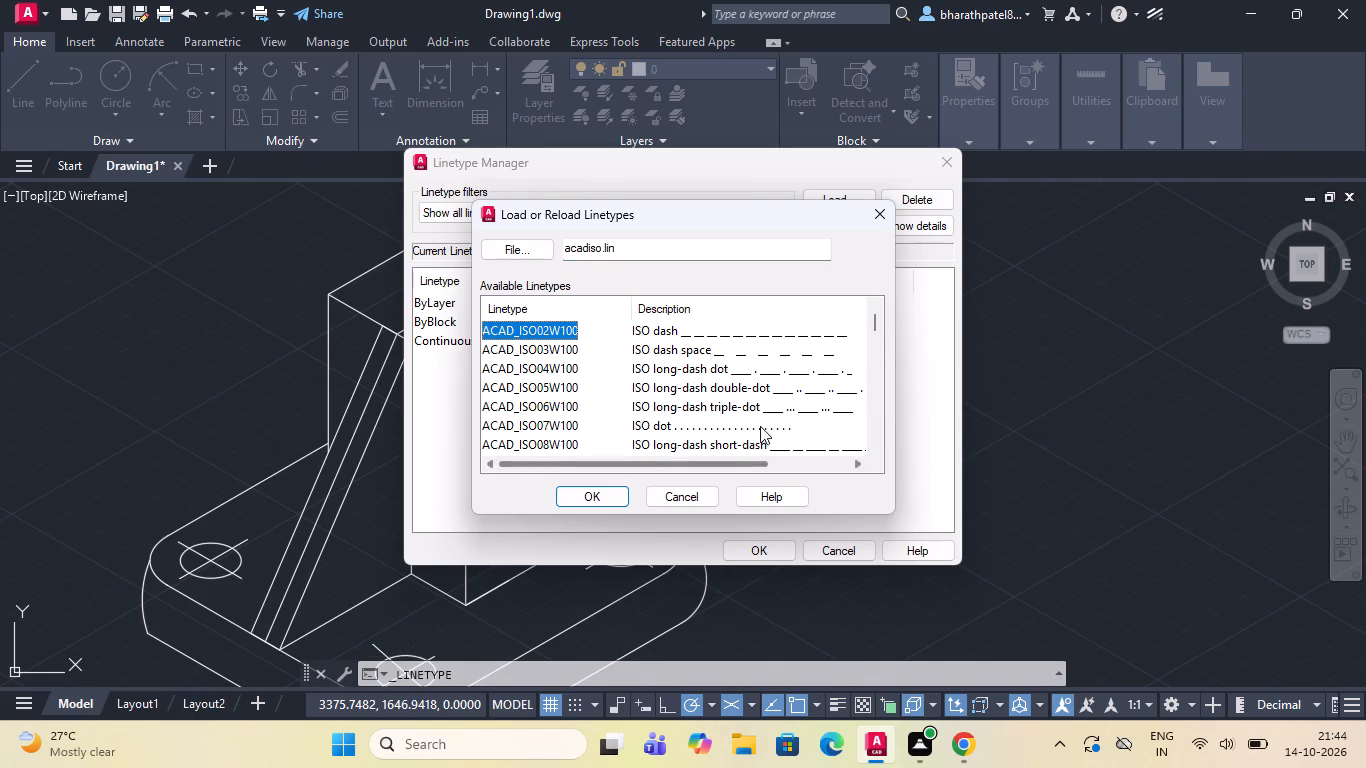
pyautogui.scroll(-3, 762, 417)
pyautogui.click(604, 486)
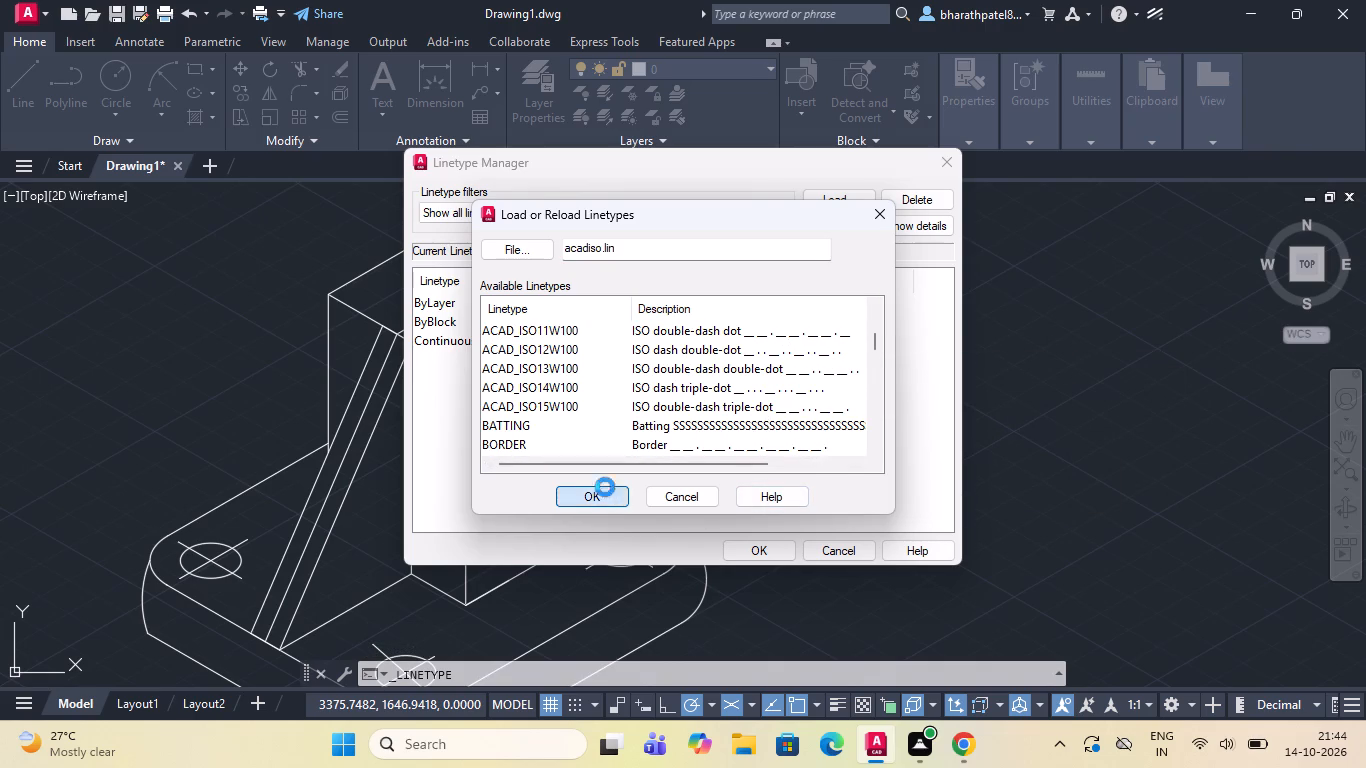
pyautogui.click(734, 343)
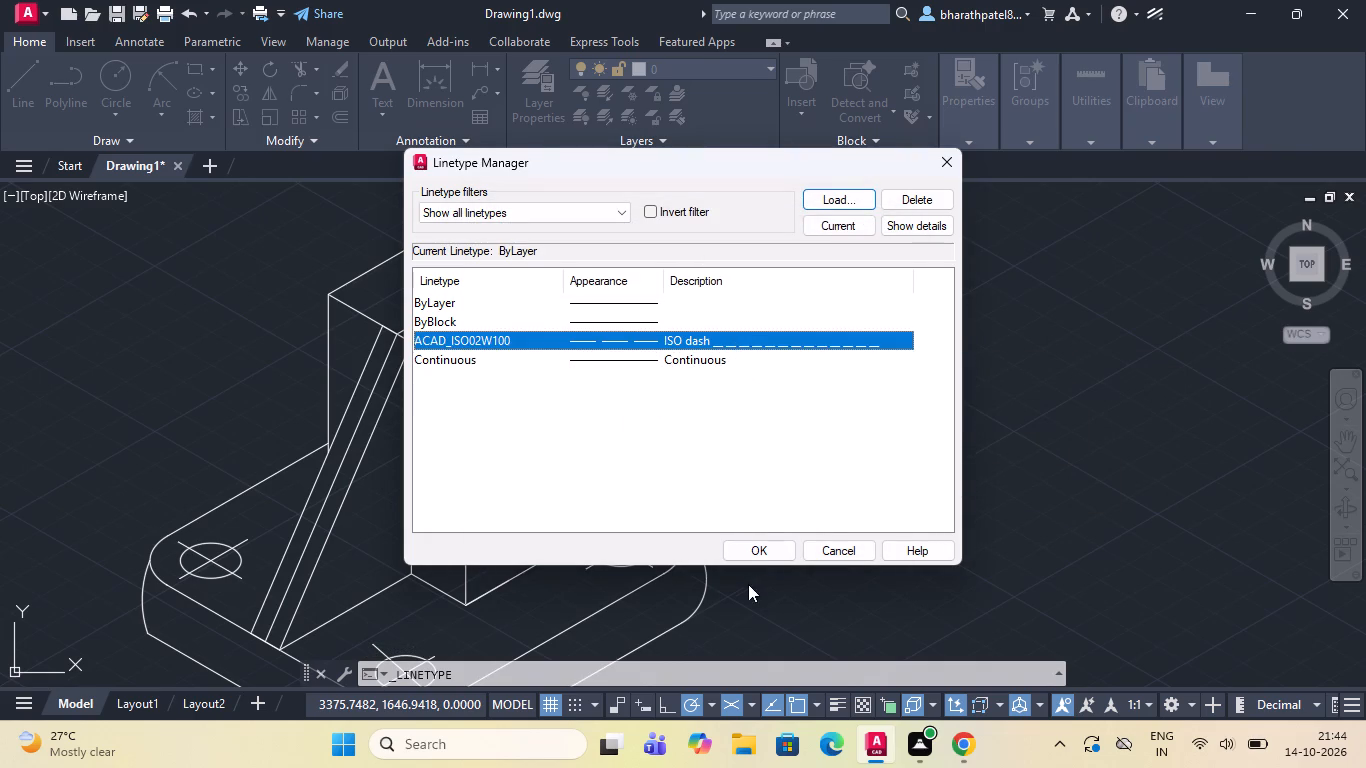
pyautogui.click(758, 547)
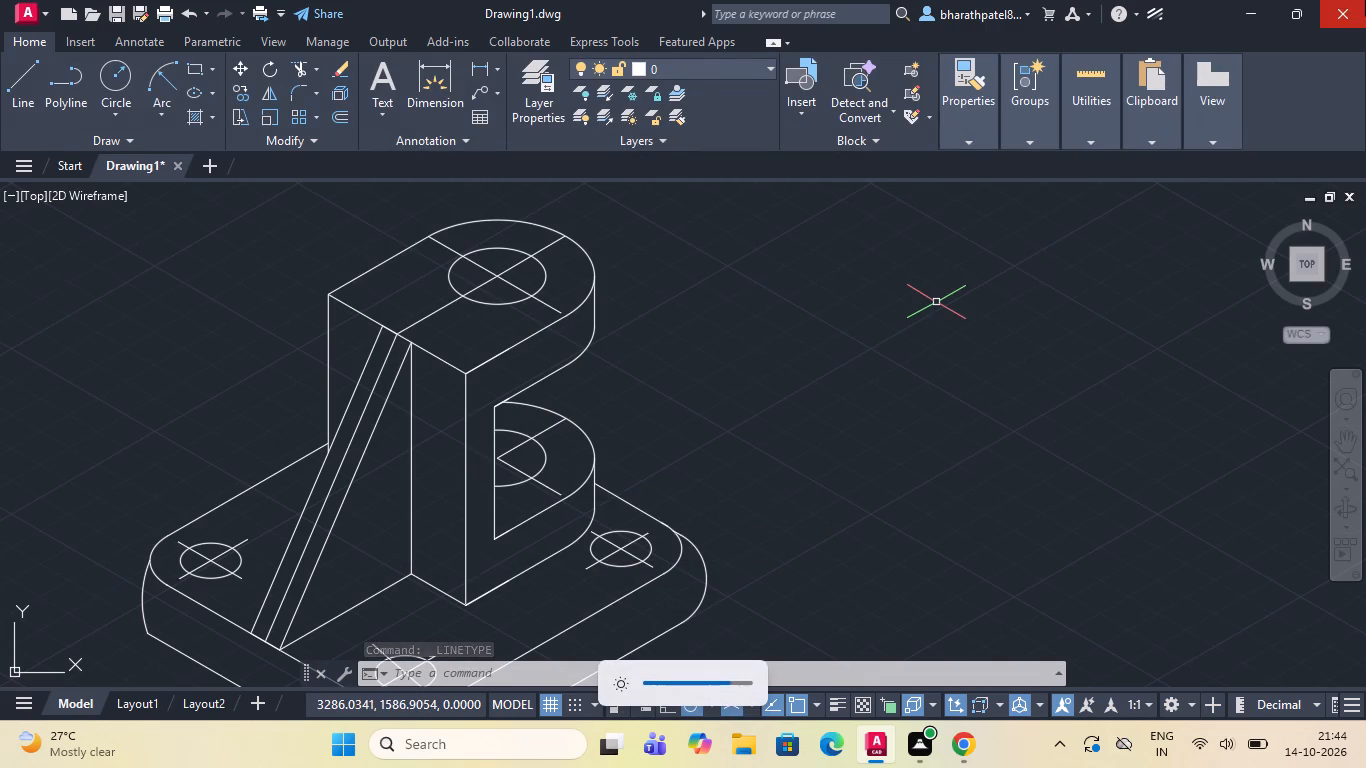
# Select the four centre line segments of the top boss's hole and the middle line of the triangular rib.
pyautogui.scroll(-2, 658, 213)
pyautogui.scroll(2, 658, 247)
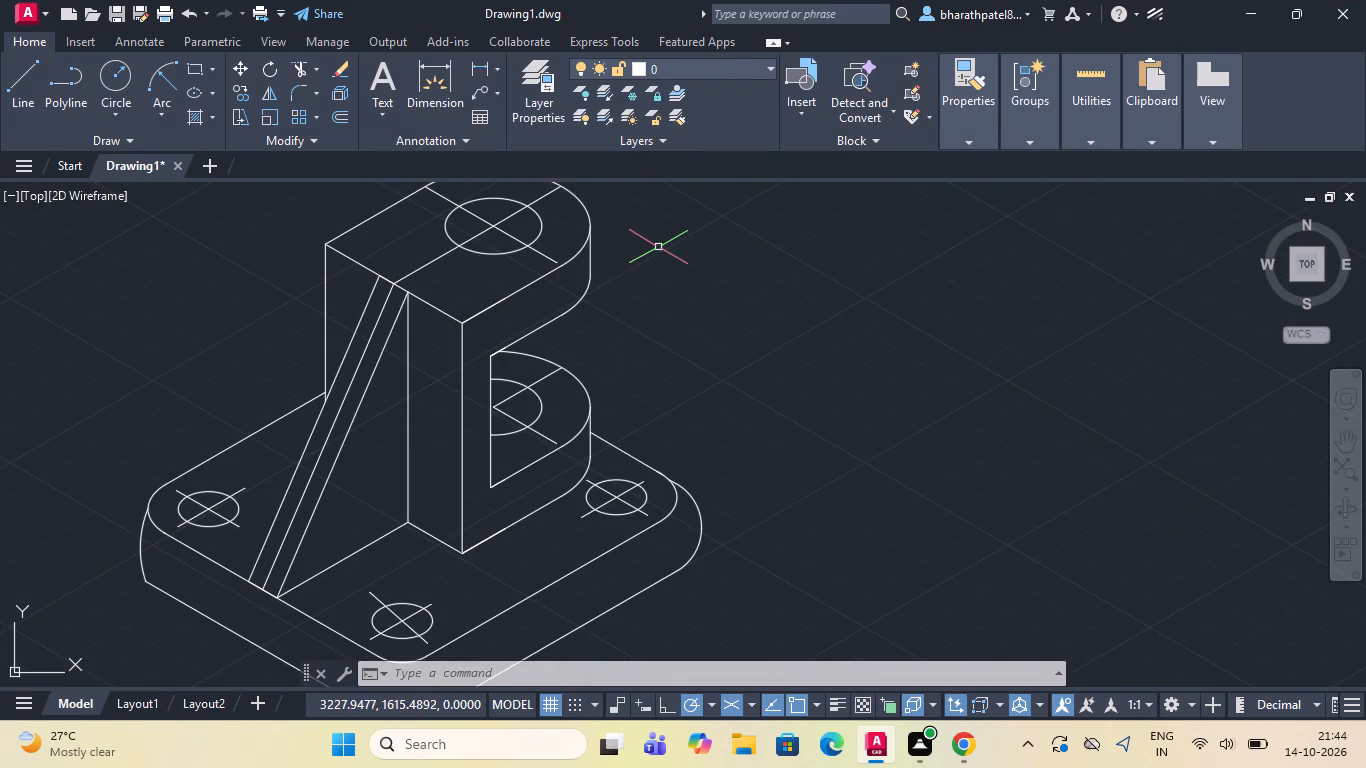
pyautogui.click(545, 257)
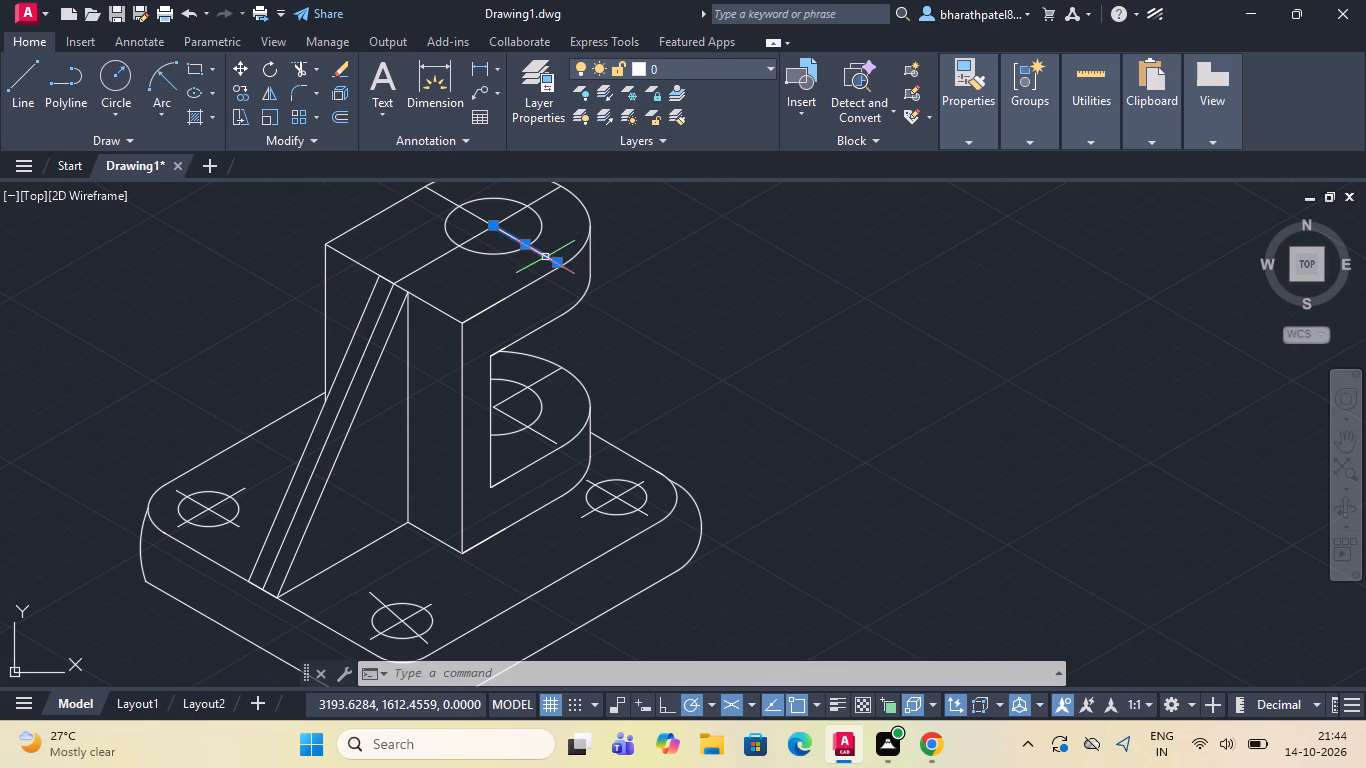
pyautogui.click(474, 214)
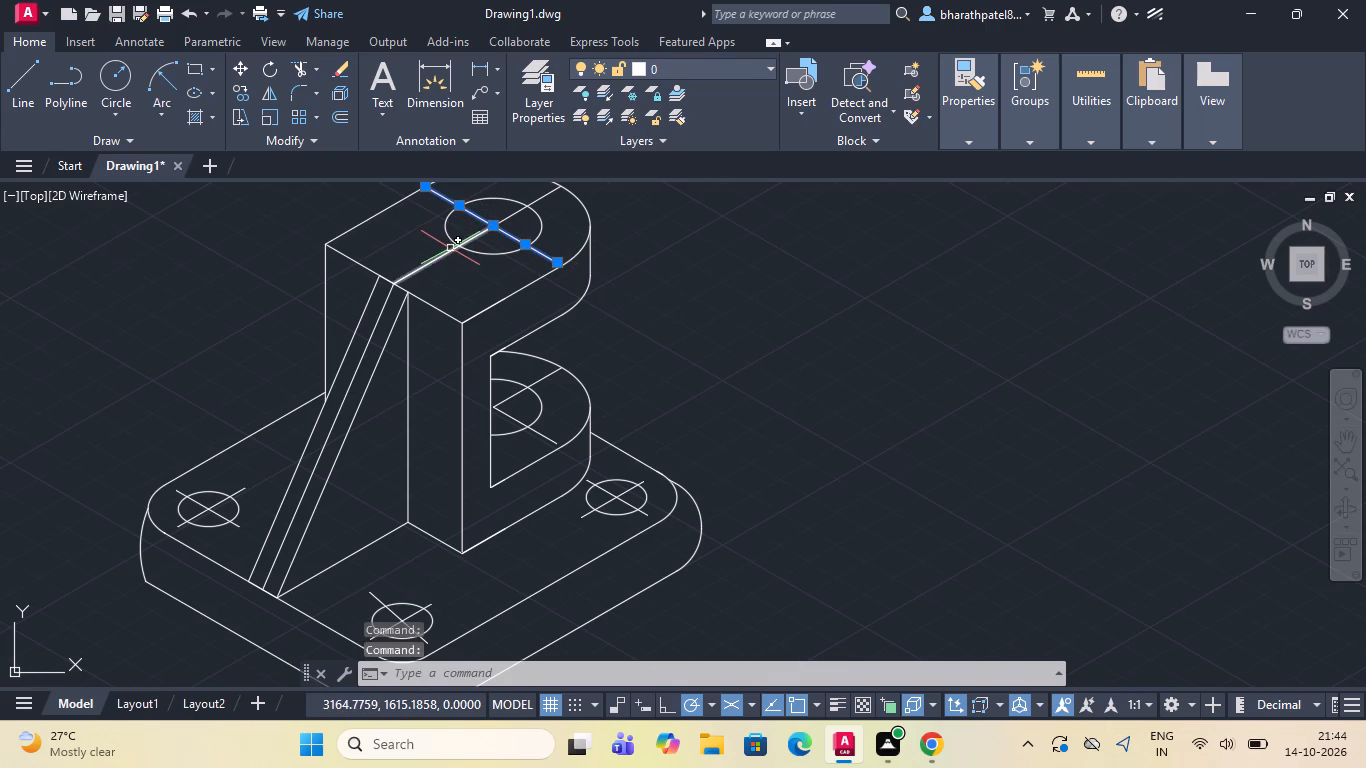
pyautogui.click(450, 248)
pyautogui.click(508, 214)
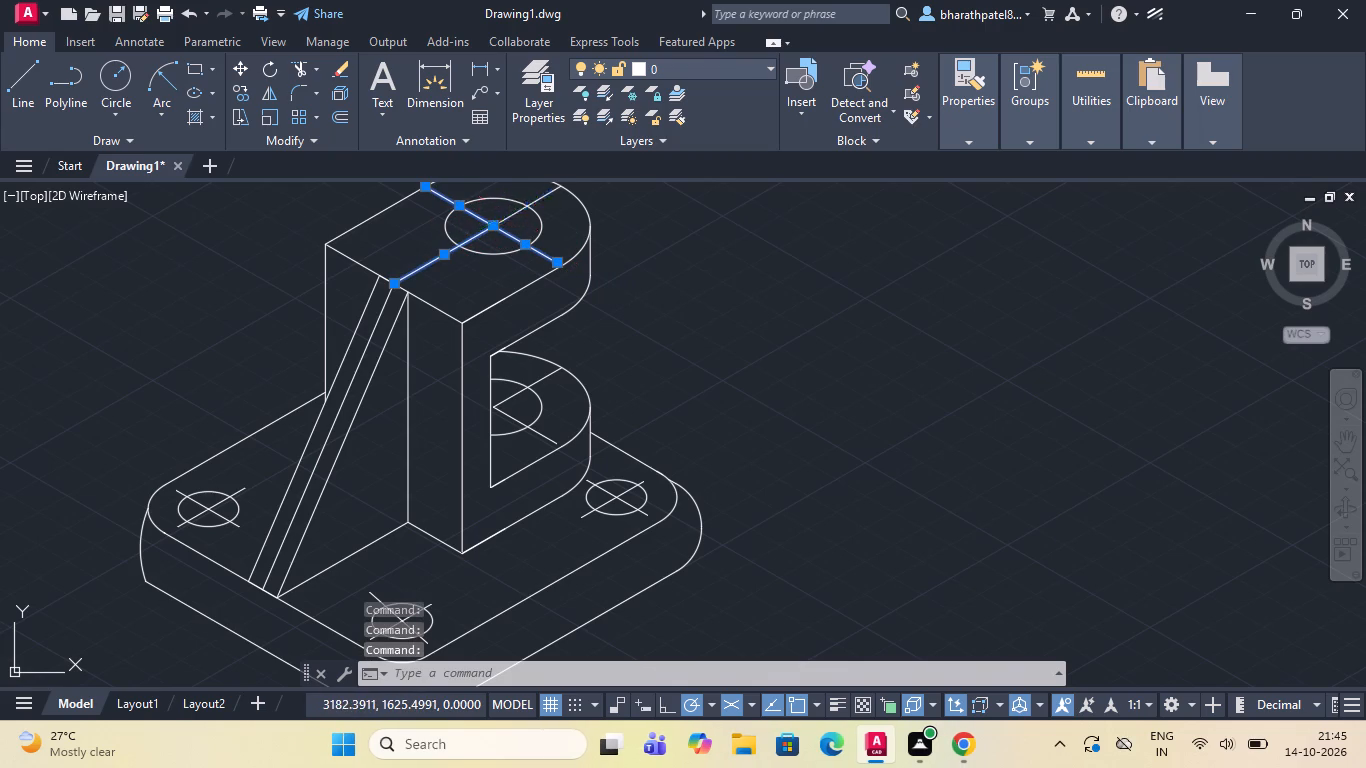
pyautogui.click(359, 358)
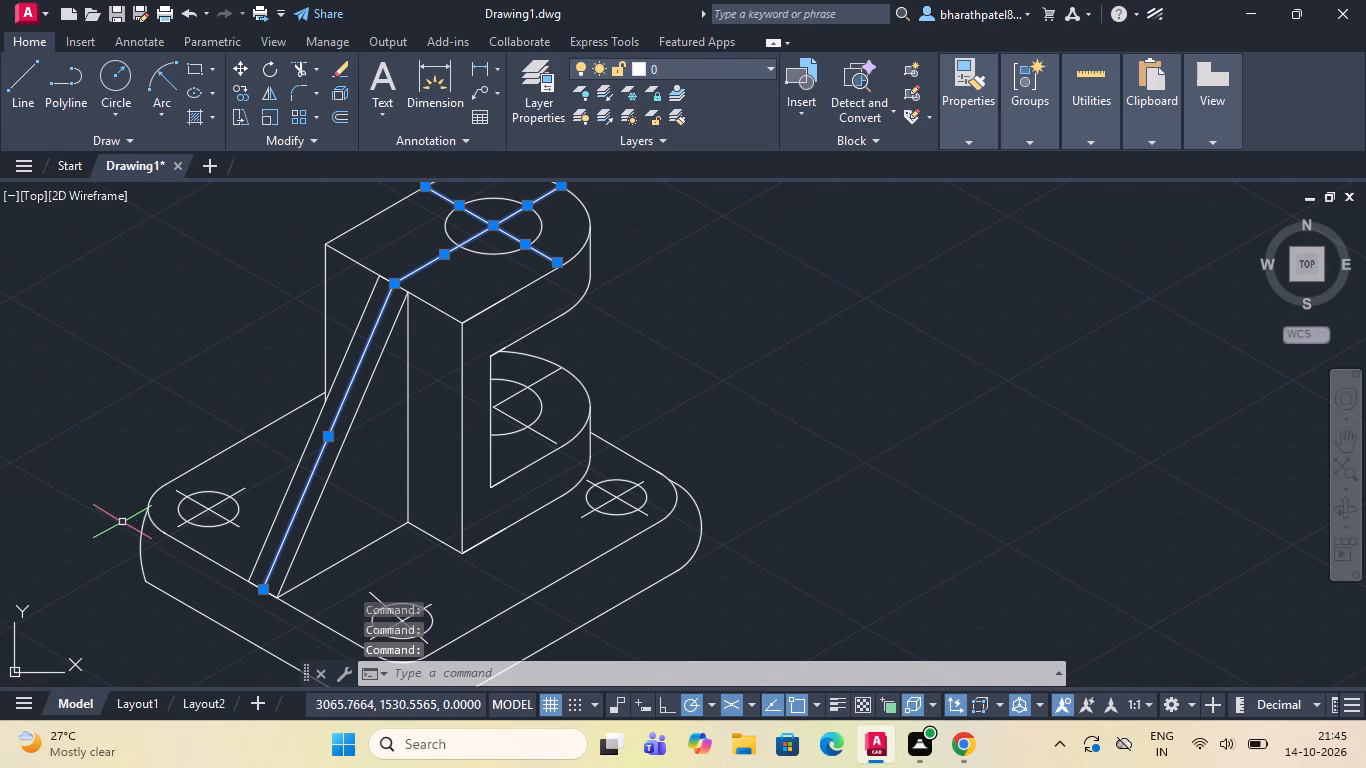
# Add the four centre line segments of the base's left corner hole to the selection.
pyautogui.scroll(2, 224, 641)
pyautogui.scroll(-2, 223, 641)
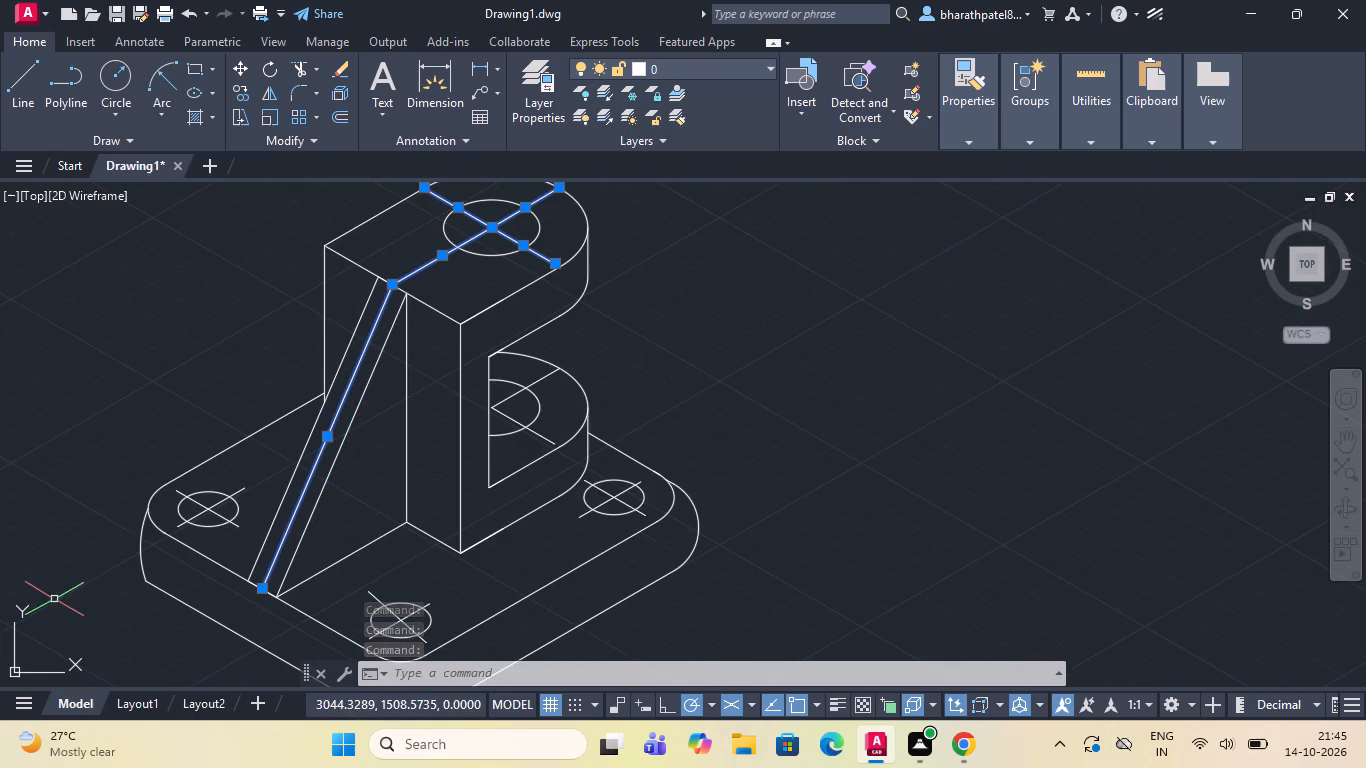
pyautogui.scroll(2, 93, 599)
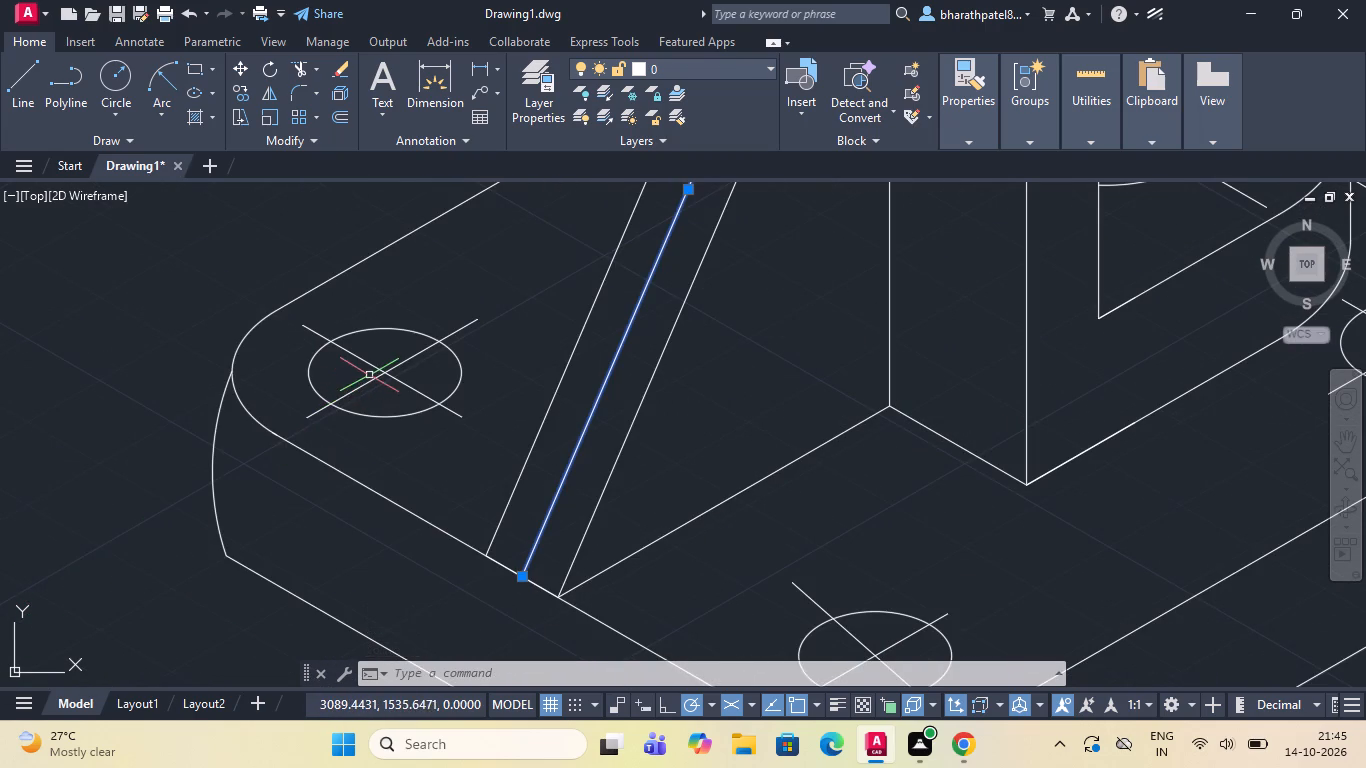
pyautogui.click(369, 382)
pyautogui.click(392, 367)
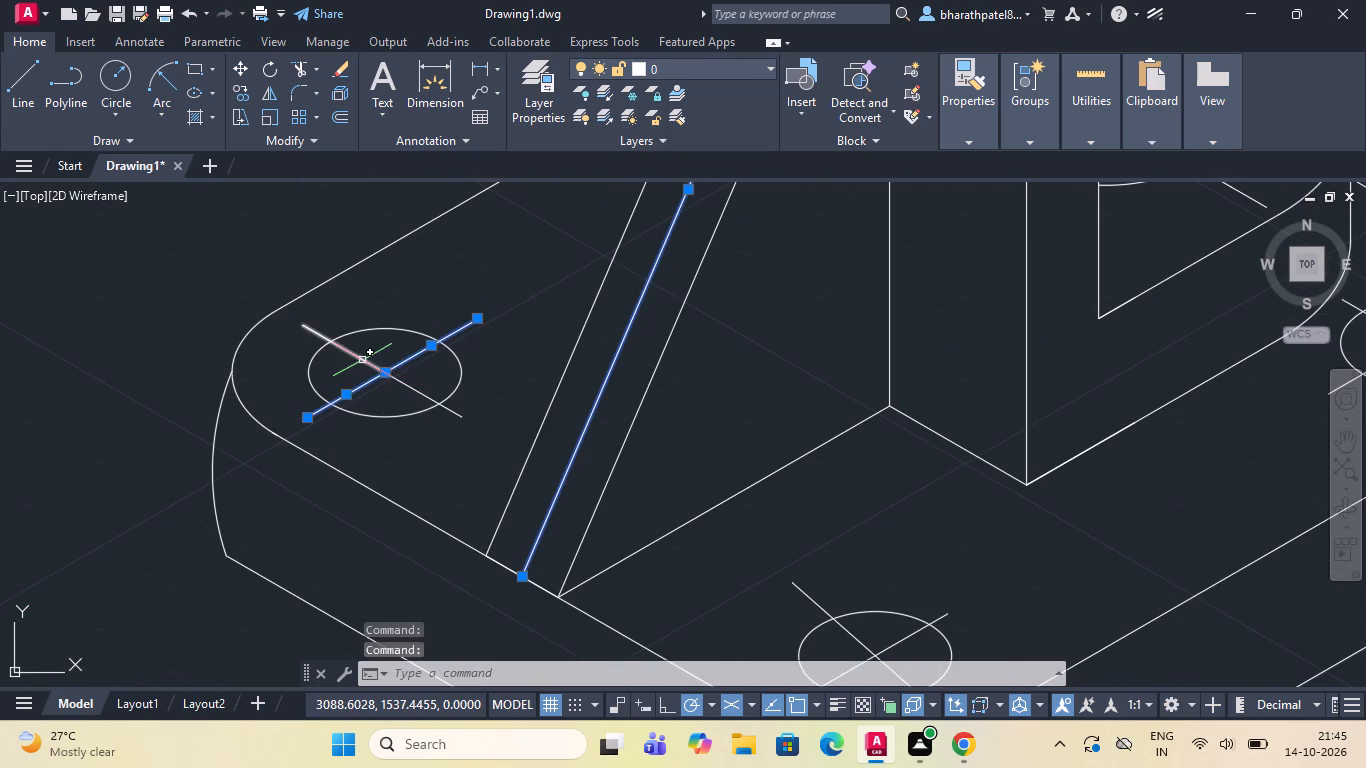
pyautogui.click(362, 359)
pyautogui.click(404, 385)
# Add the upper-left and lower-left centre line segments of the base's front corner hole to the selection.
pyautogui.scroll(-2, 405, 383)
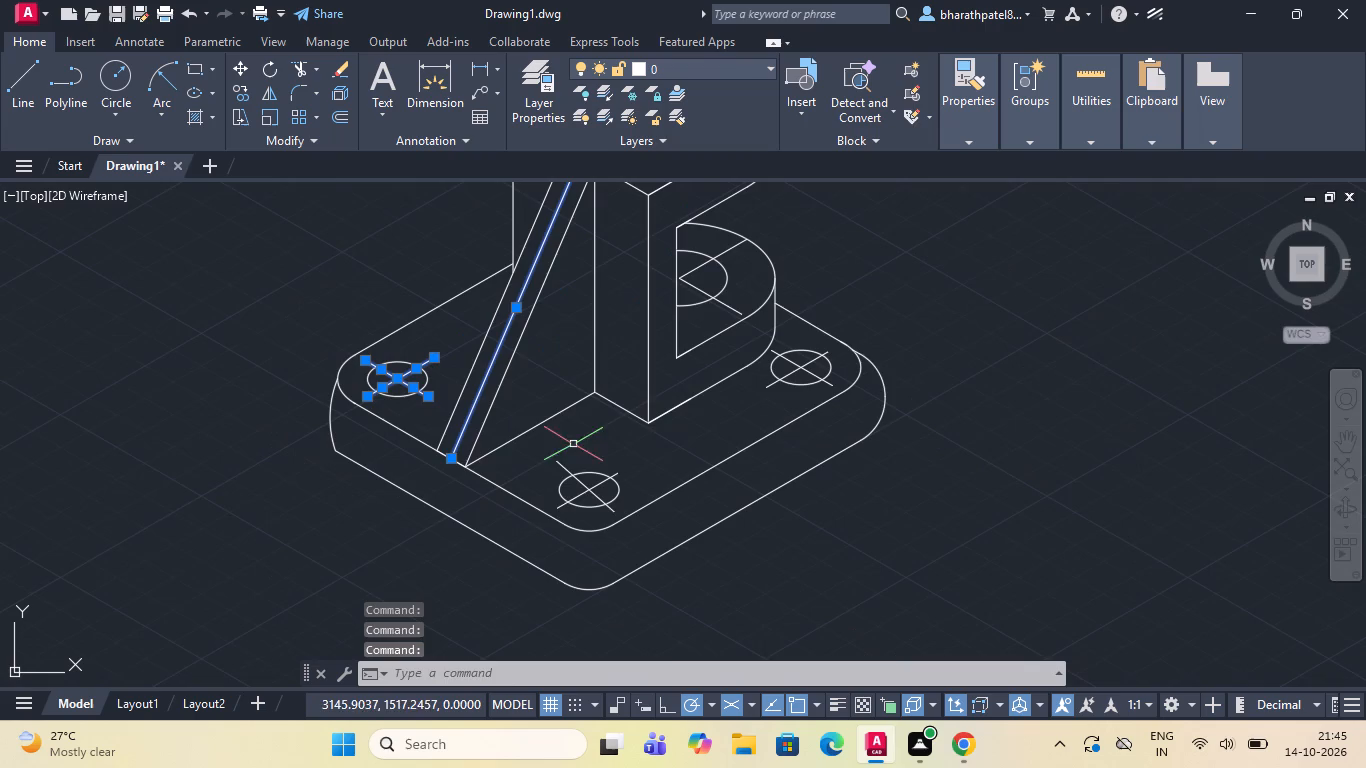
pyautogui.scroll(2, 570, 537)
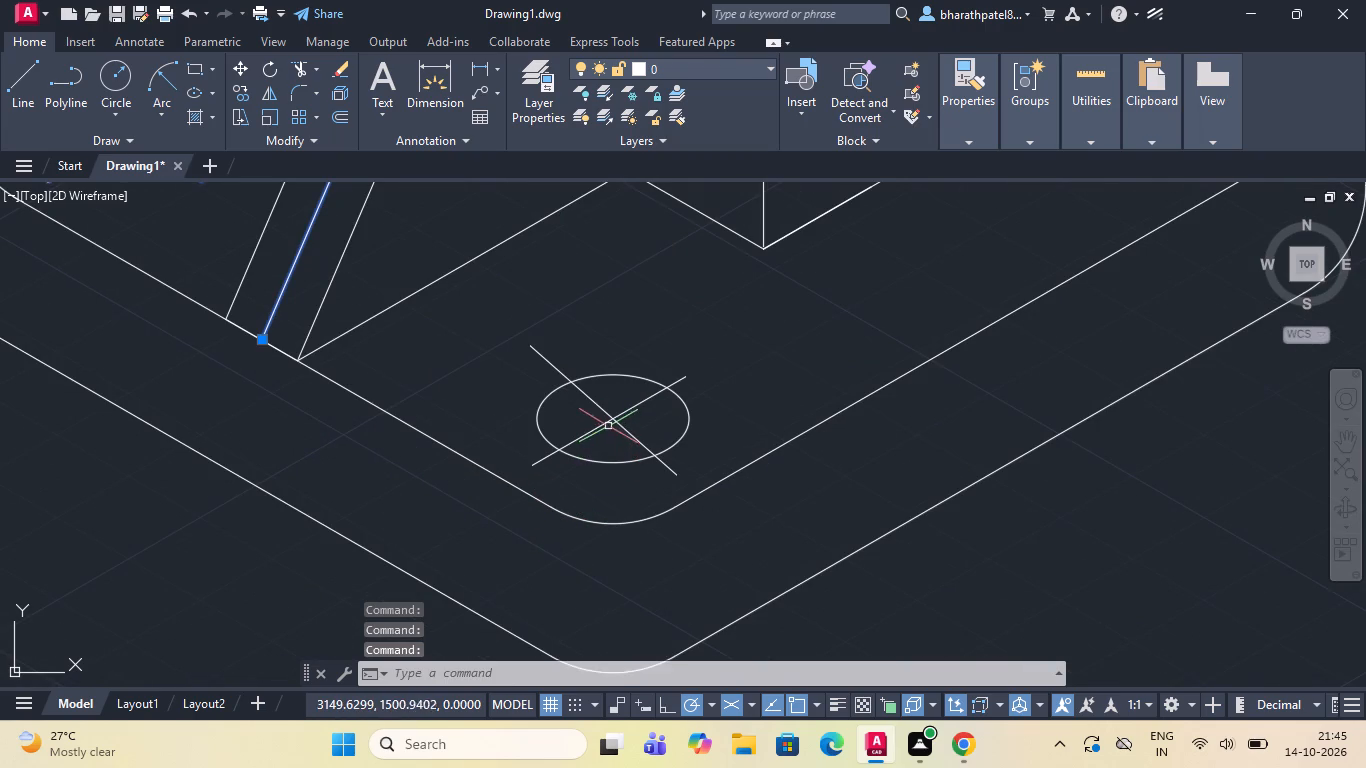
pyautogui.click(607, 419)
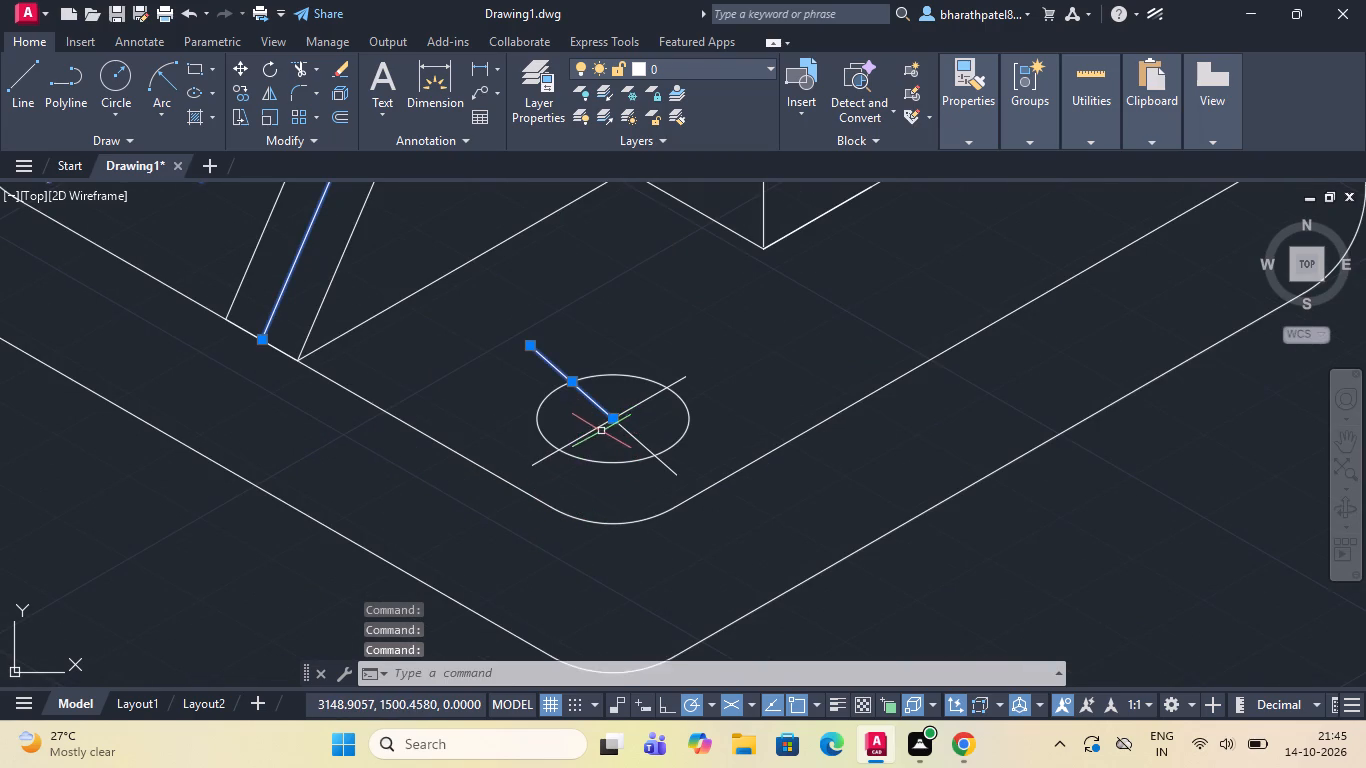
pyautogui.click(601, 426)
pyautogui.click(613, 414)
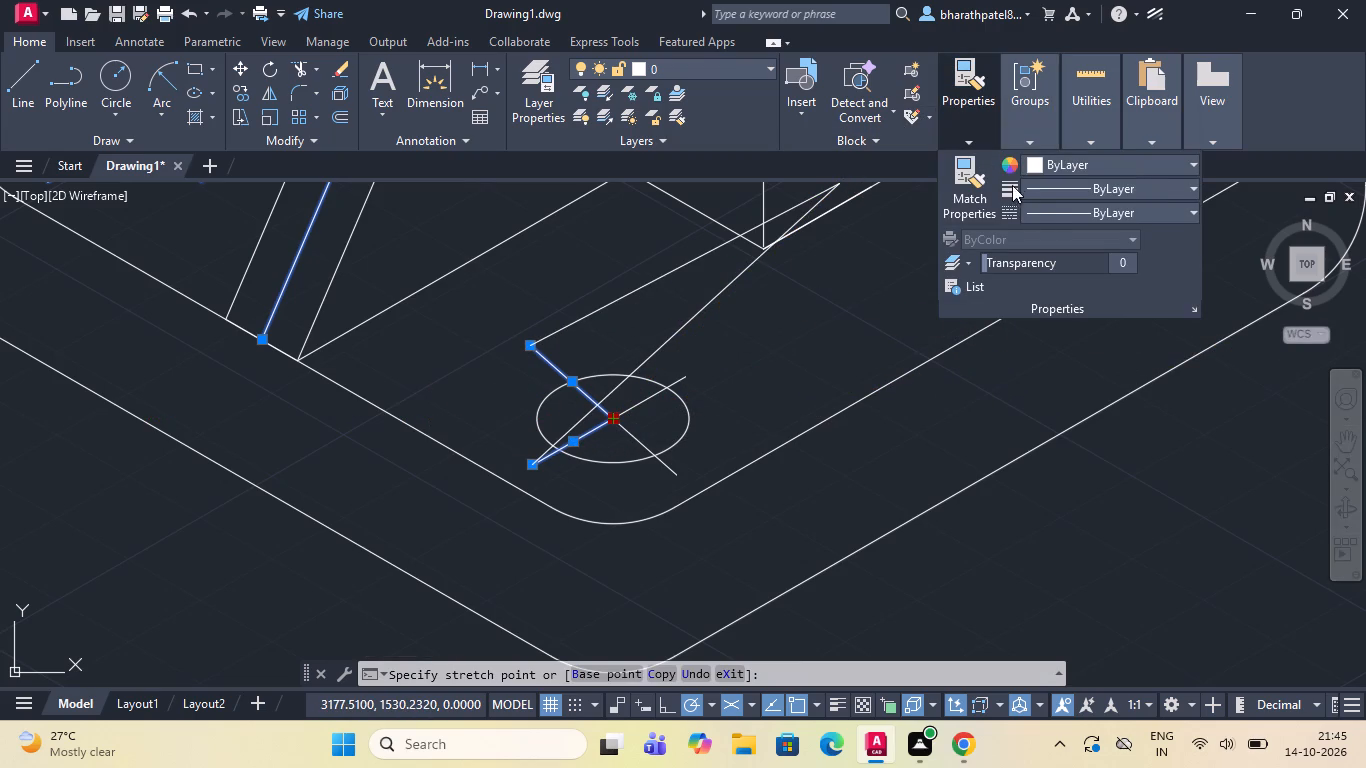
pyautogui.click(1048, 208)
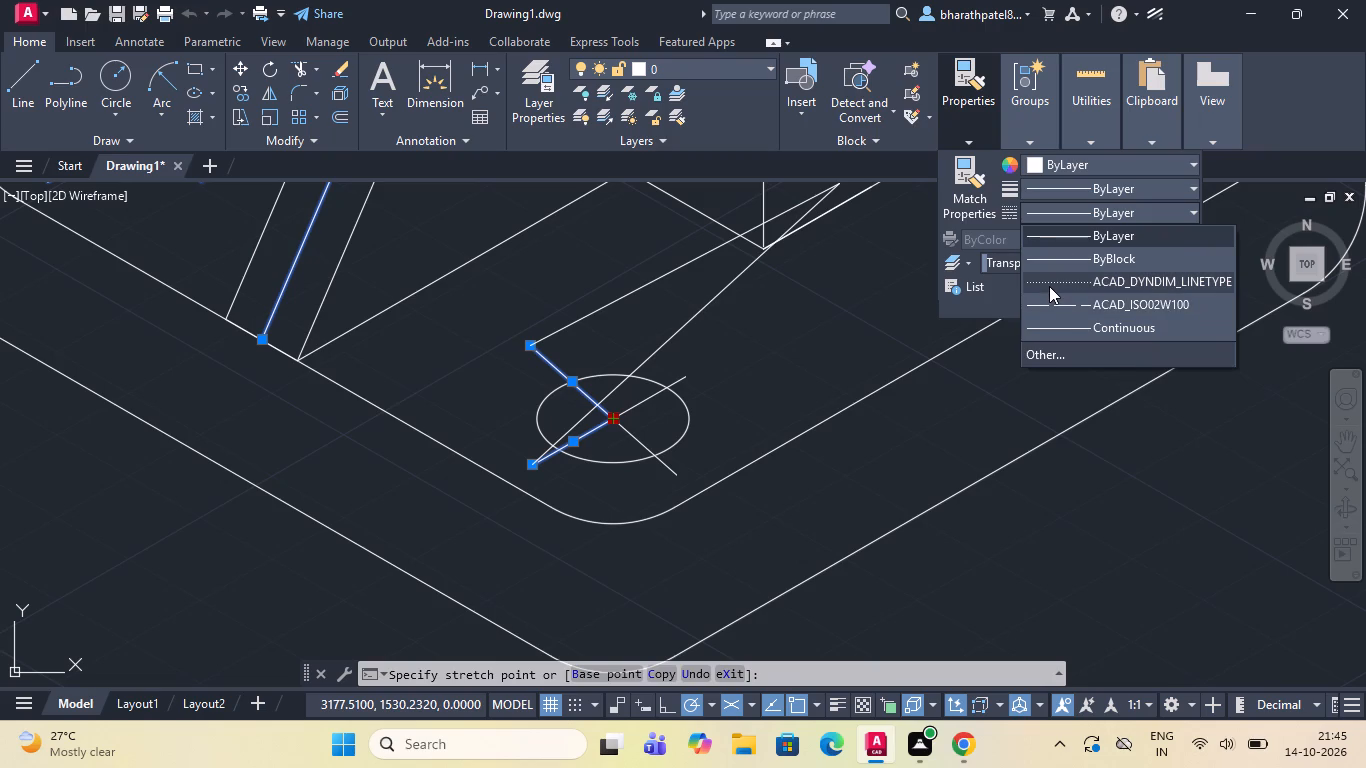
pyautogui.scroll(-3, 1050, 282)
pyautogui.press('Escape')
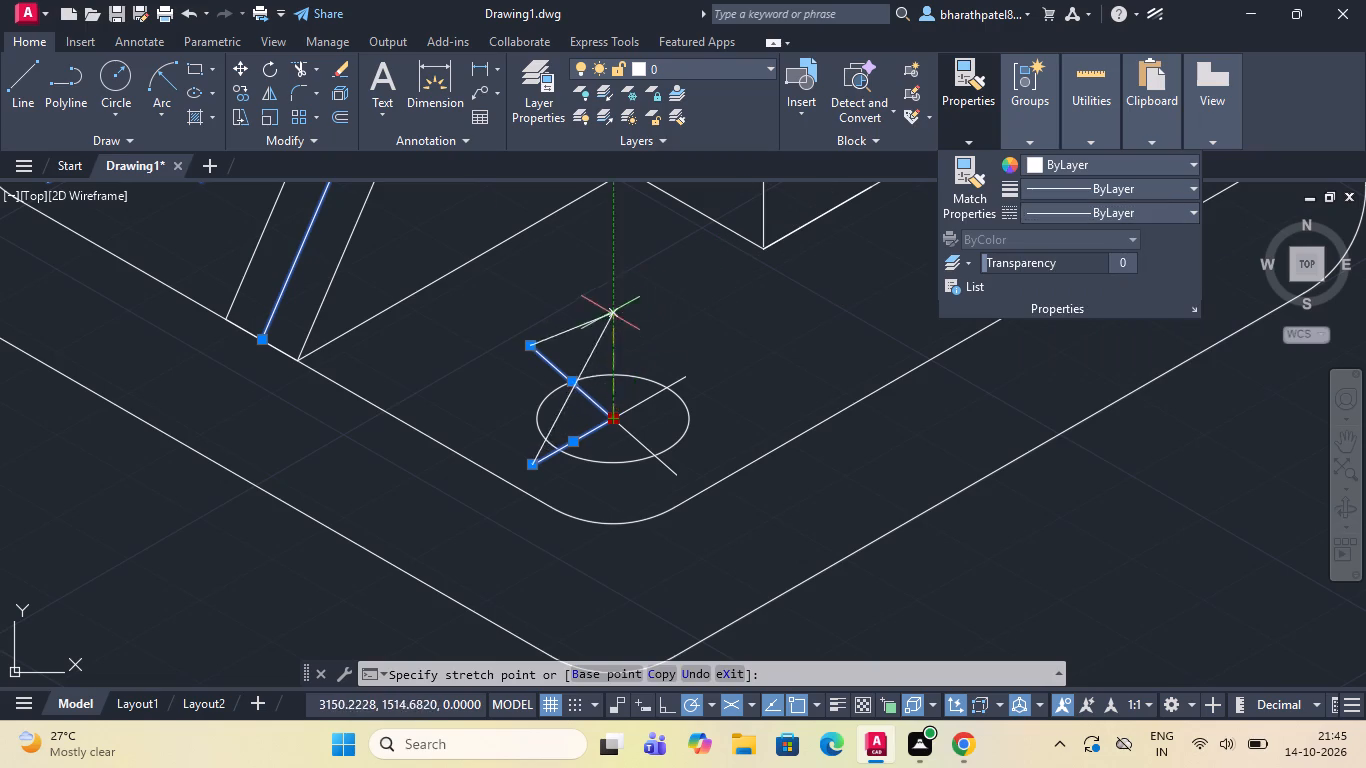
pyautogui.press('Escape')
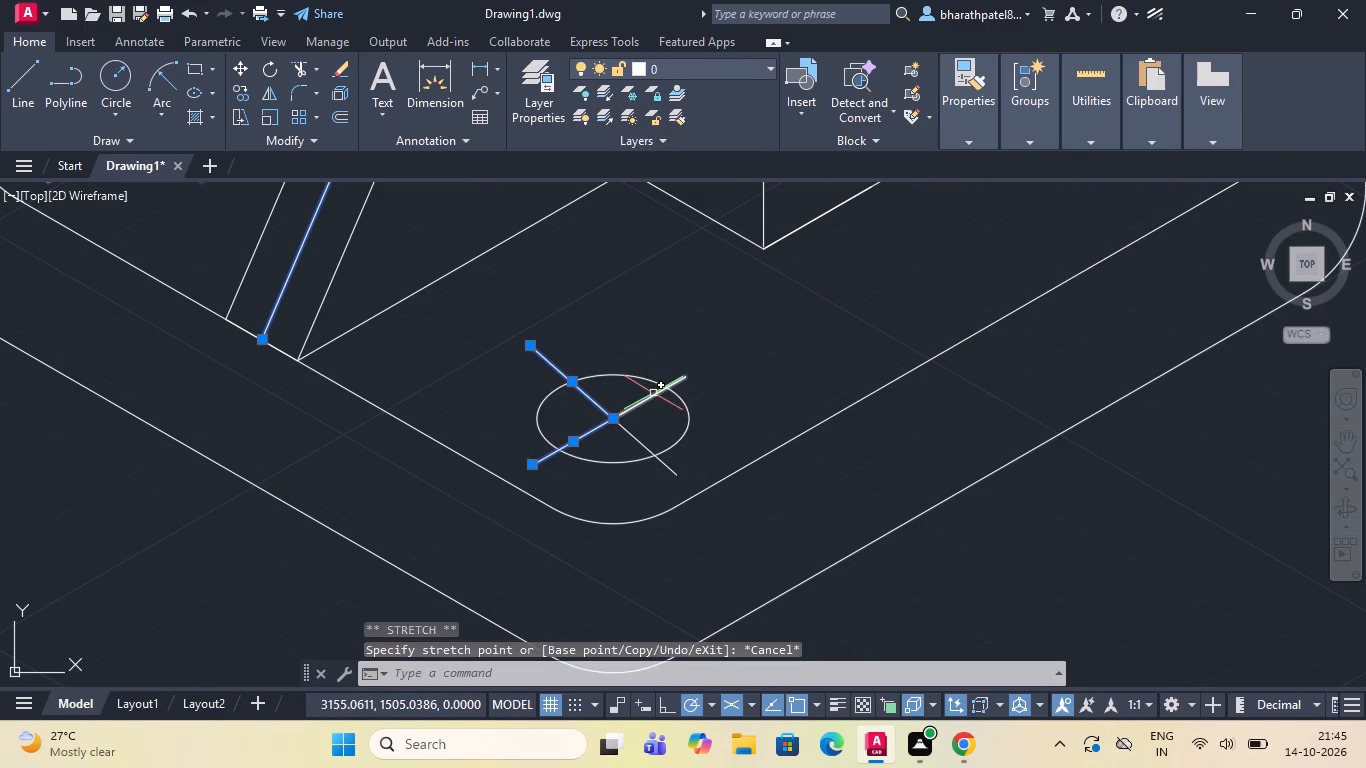
# Add the upper-right and lower-right centre line segments of the front corner hole to the selection.
pyautogui.click(653, 393)
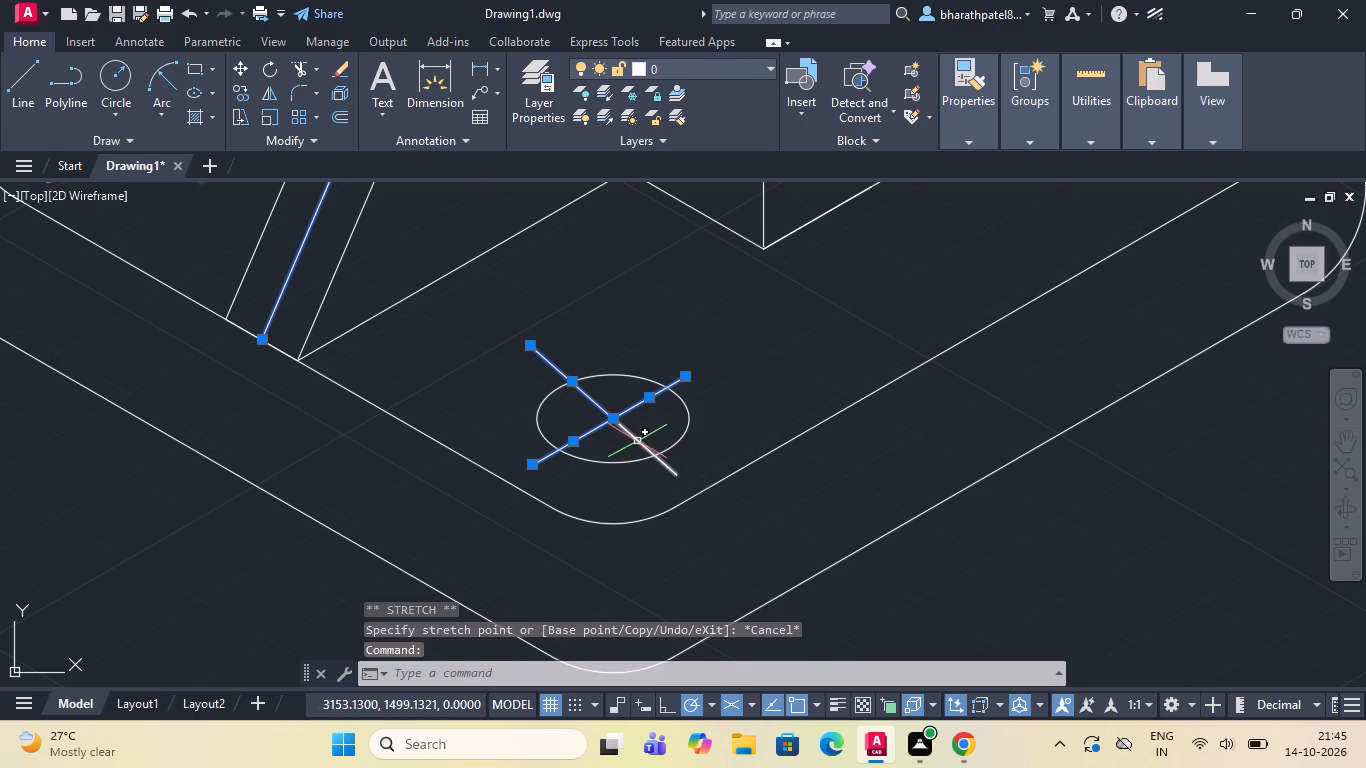
pyautogui.click(639, 441)
# Add the four centre line segments of the base's right corner hole to the selection.
pyautogui.scroll(-4, 642, 440)
pyautogui.scroll(4, 711, 383)
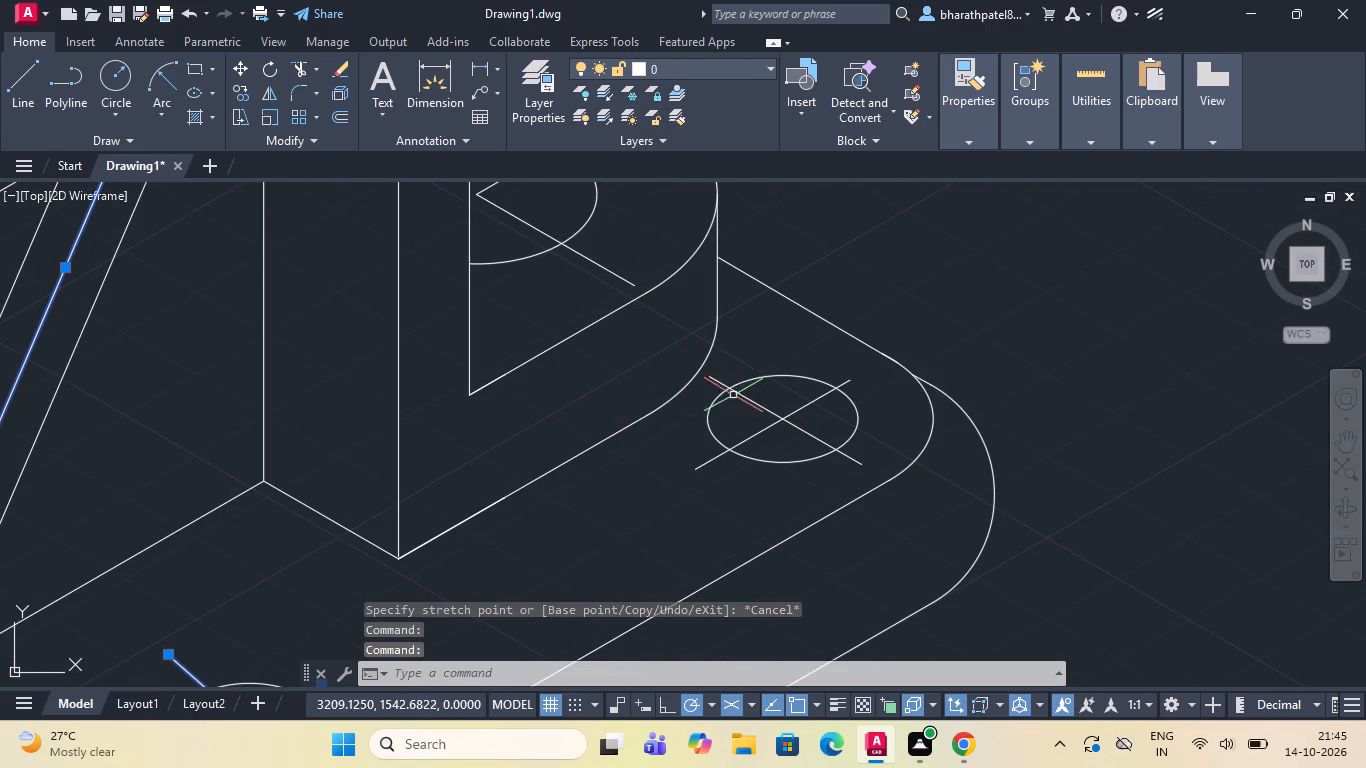
pyautogui.click(746, 391)
pyautogui.click(746, 397)
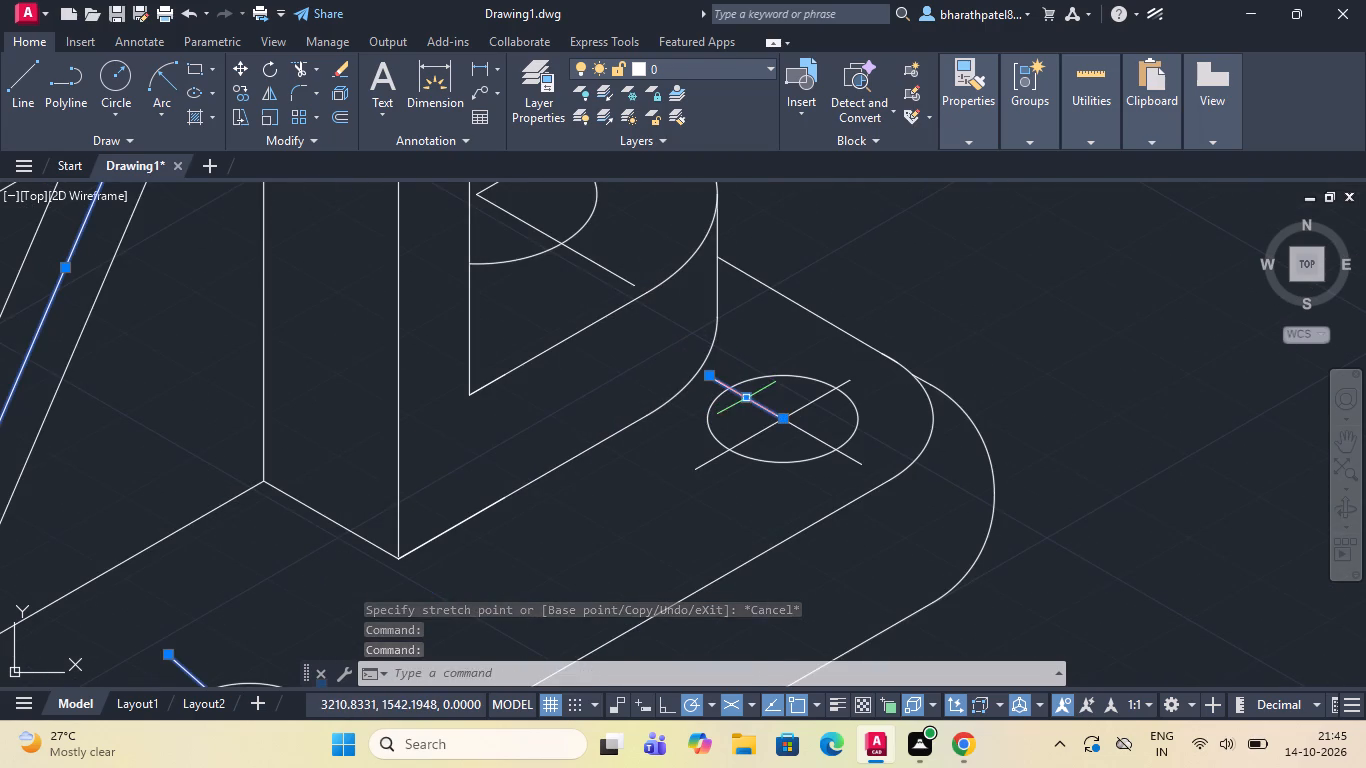
pyautogui.click(803, 403)
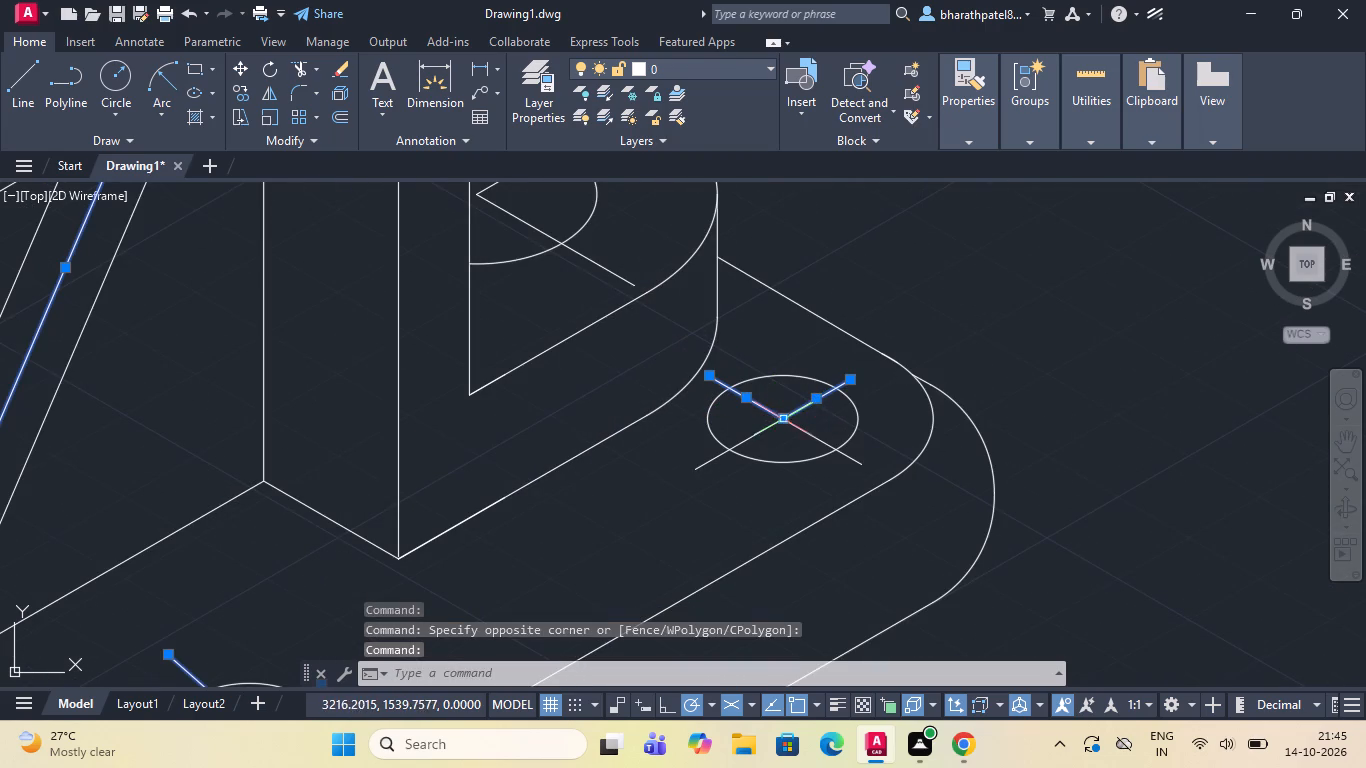
pyautogui.click(791, 426)
pyautogui.click(765, 426)
# Add the lower boss's centre lines to the selection, including the short end segment reaching the boss's edge.
pyautogui.scroll(-3, 765, 424)
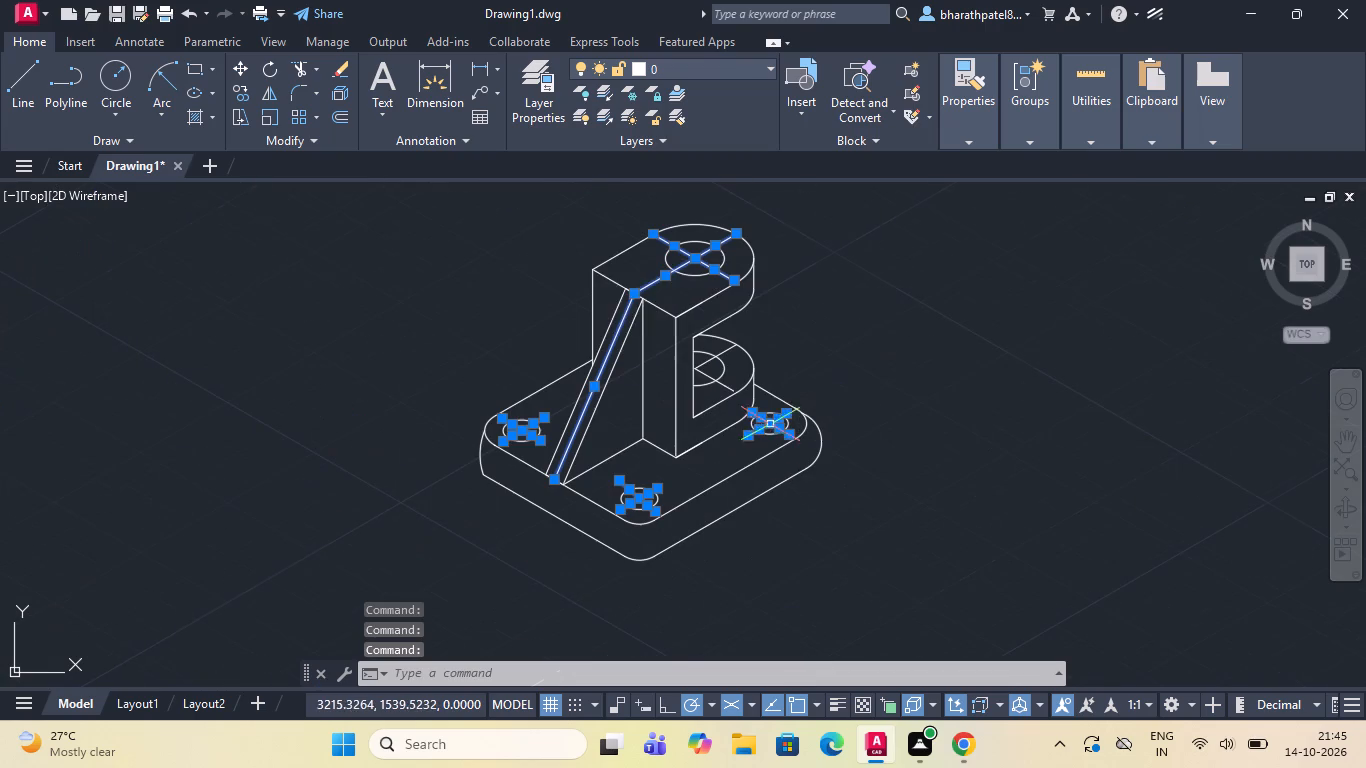
pyautogui.scroll(3, 710, 322)
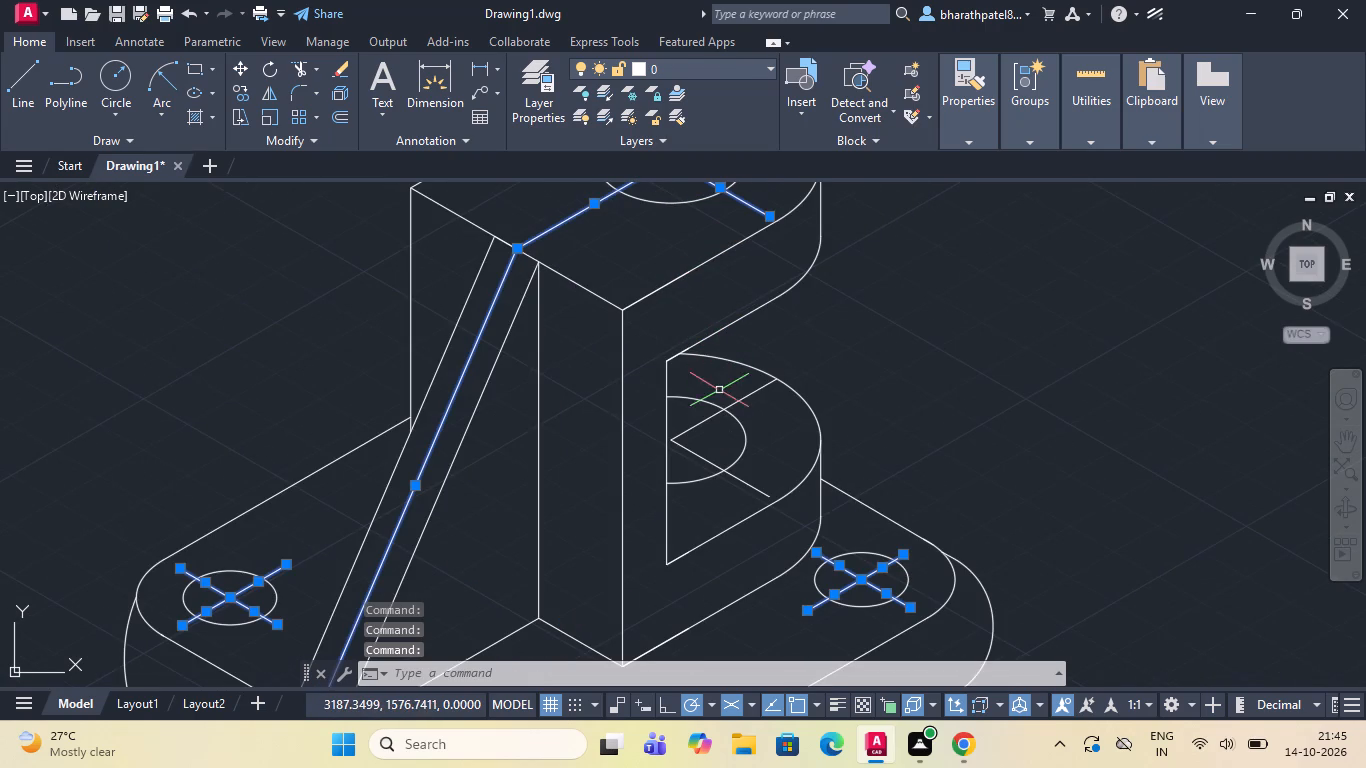
pyautogui.click(719, 411)
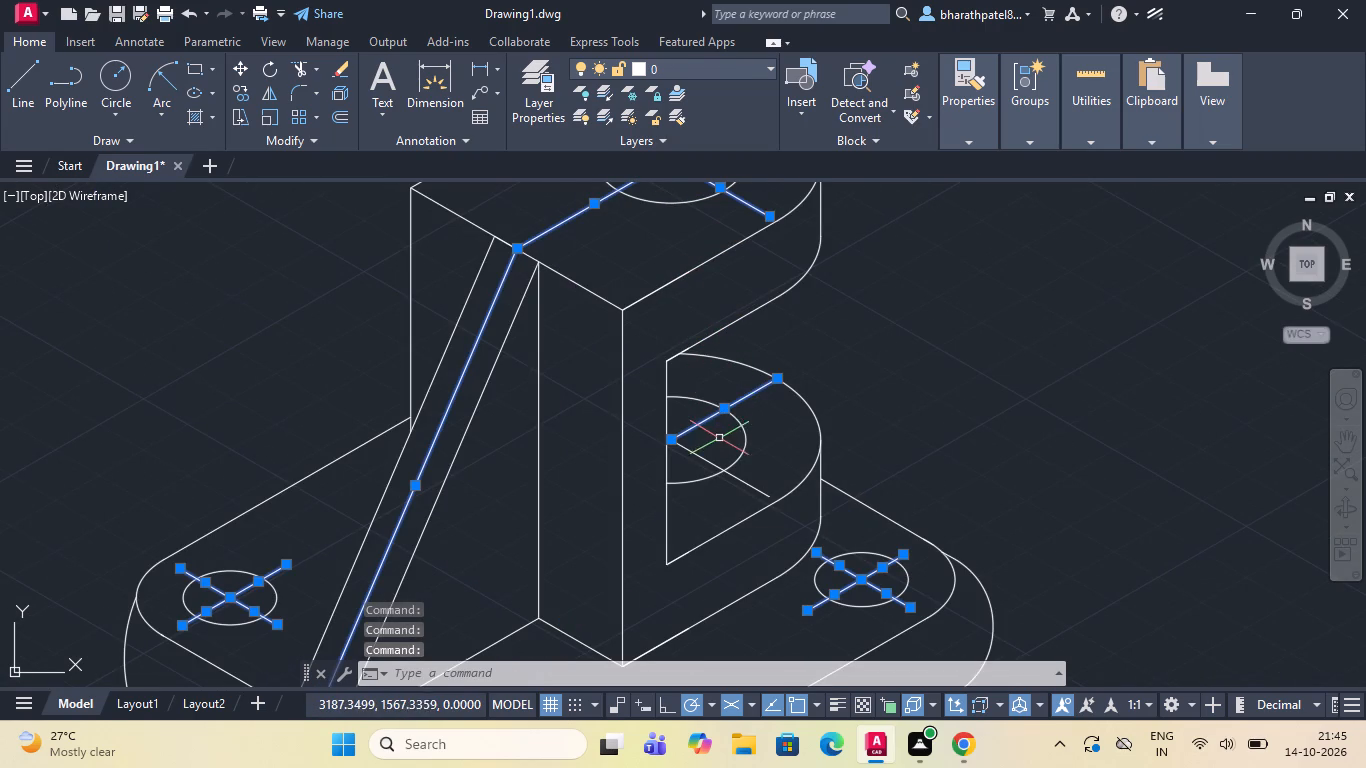
pyautogui.click(702, 456)
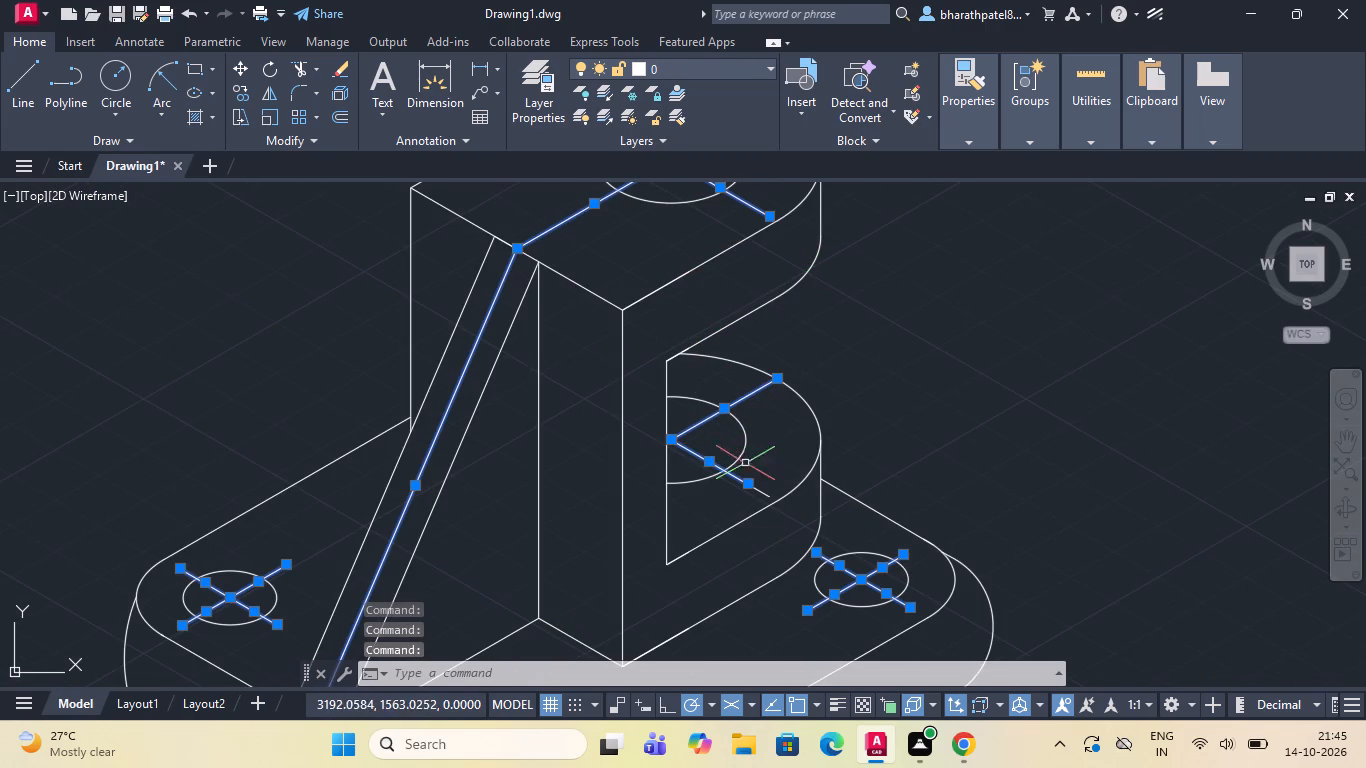
pyautogui.click(759, 483)
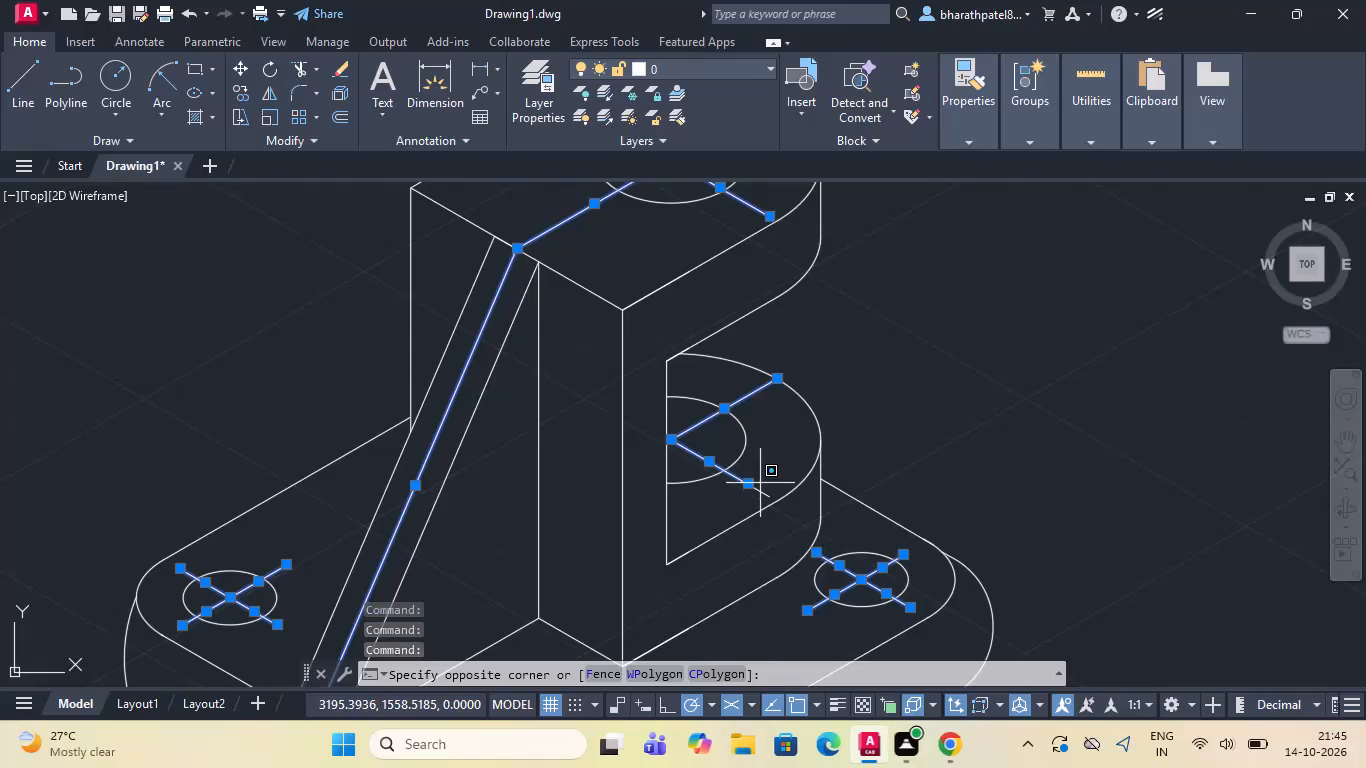
pyautogui.click(760, 483)
pyautogui.scroll(3, 765, 451)
pyautogui.scroll(-3, 765, 450)
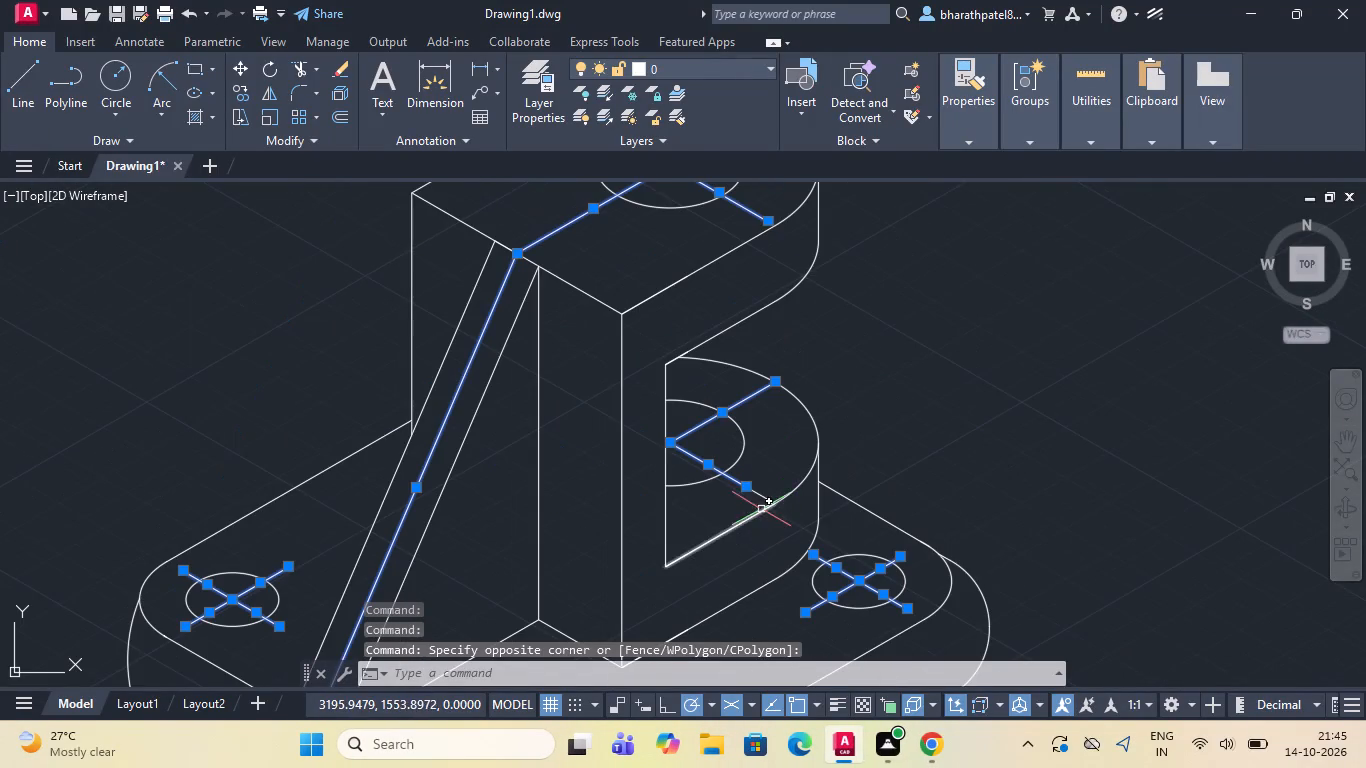
pyautogui.click(765, 496)
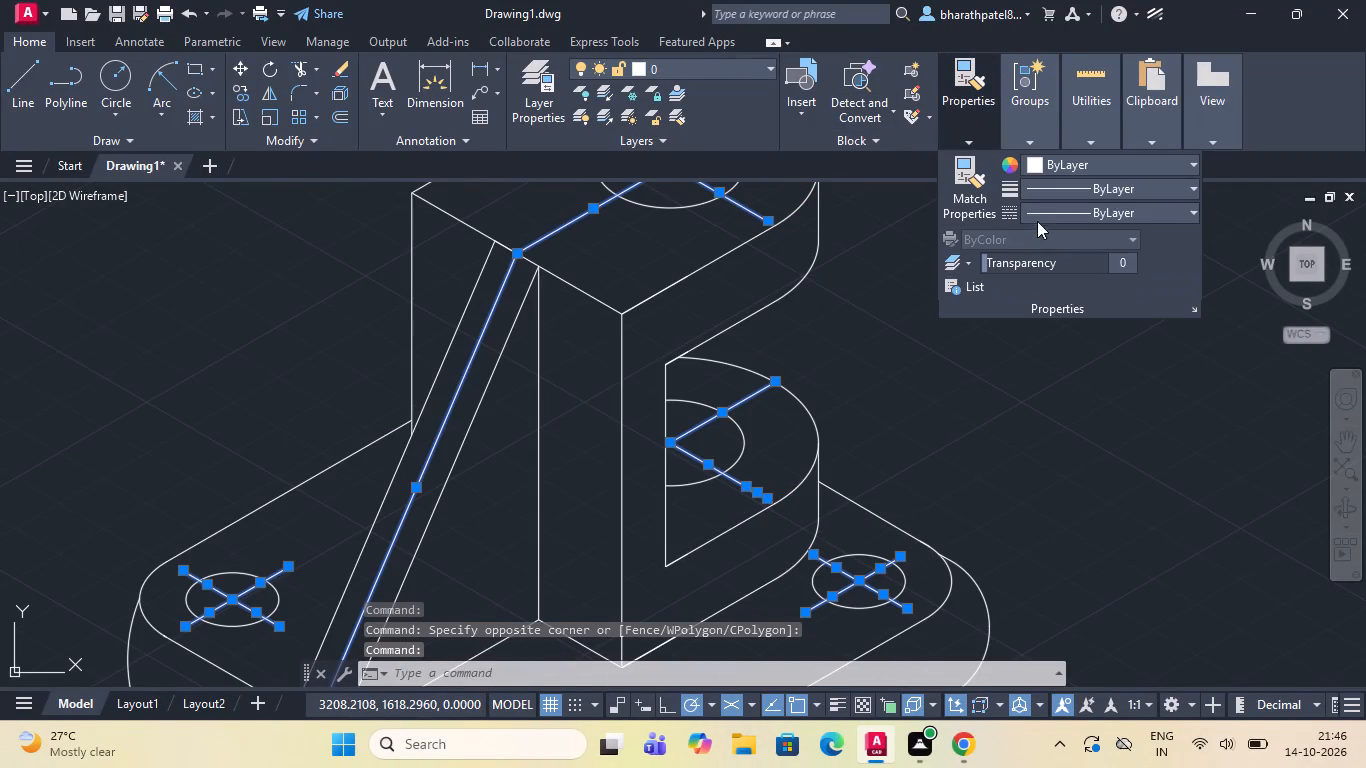
# Apply the ACAD_ISO02W100 linetype to all the selected centre lines.
pyautogui.click(1039, 212)
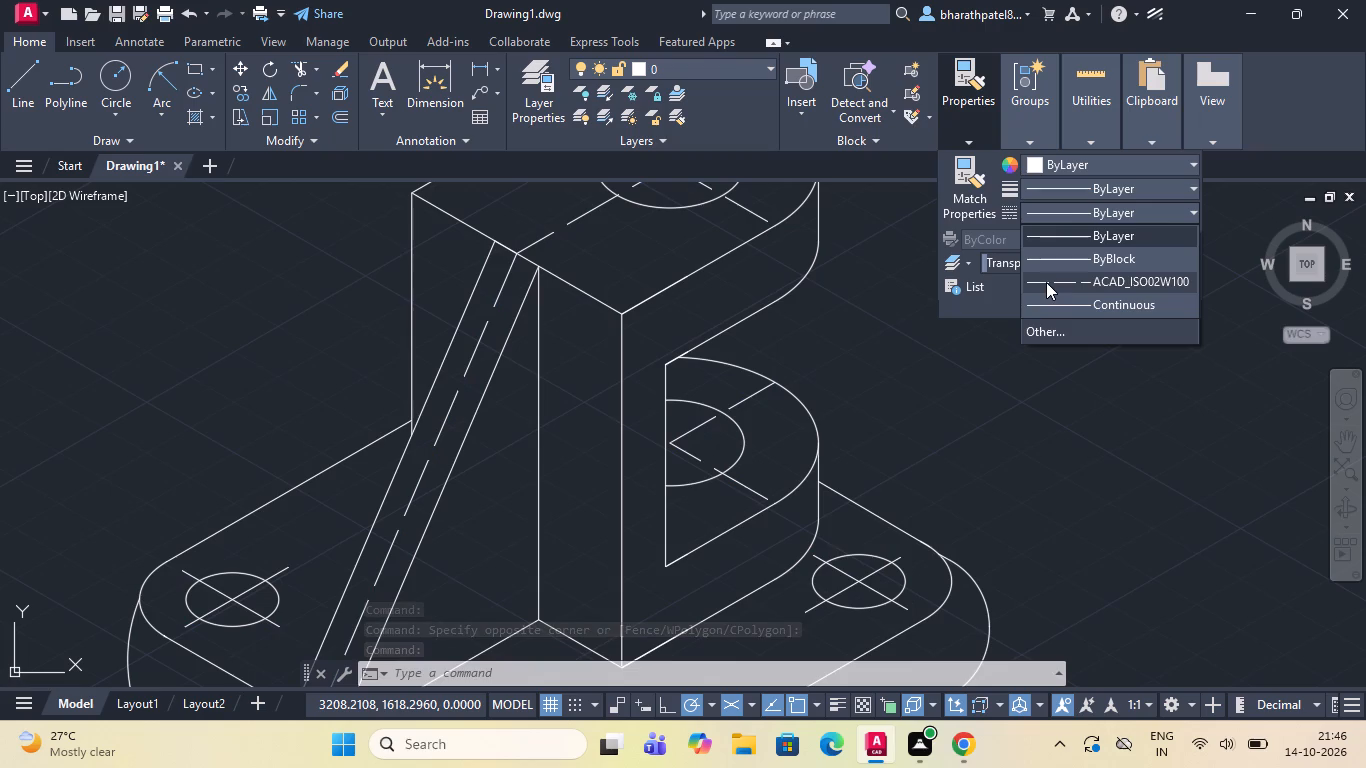
pyautogui.click(1046, 280)
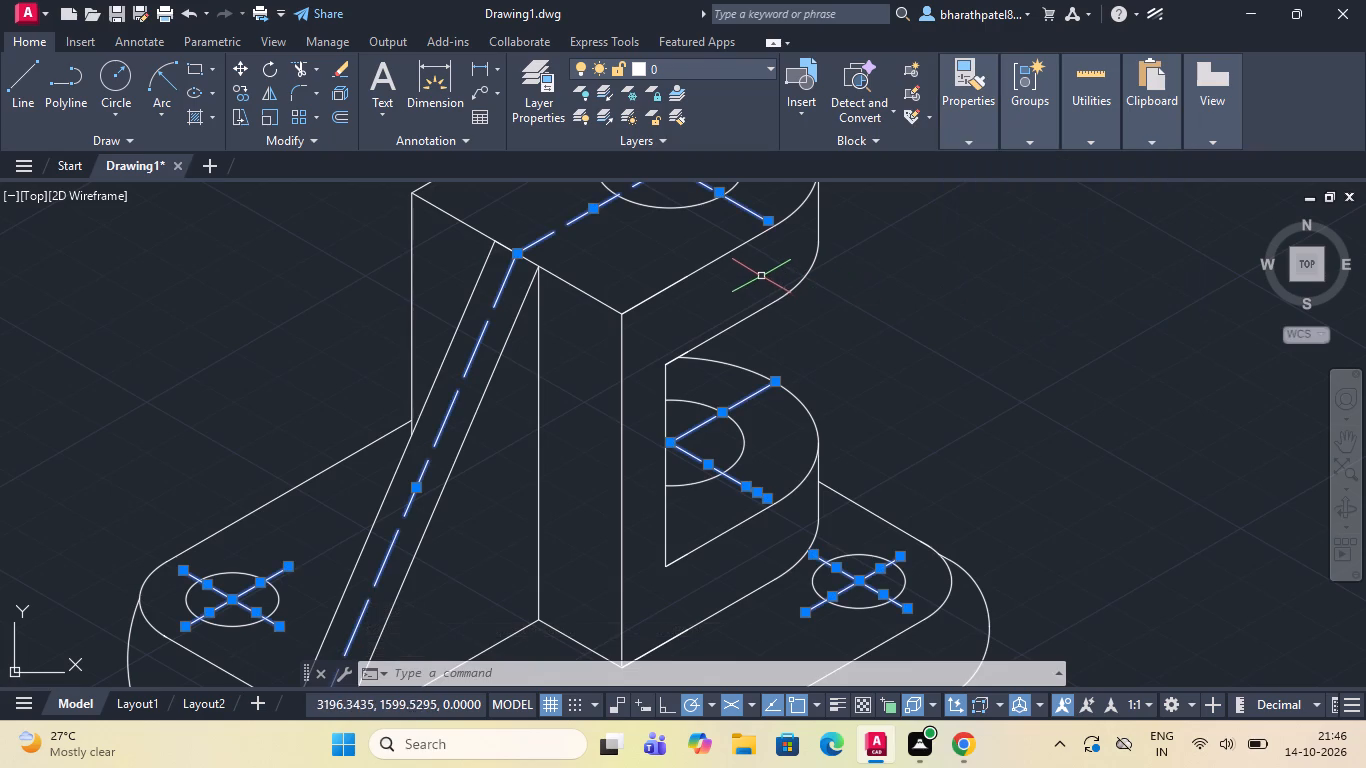
pyautogui.press('Return')
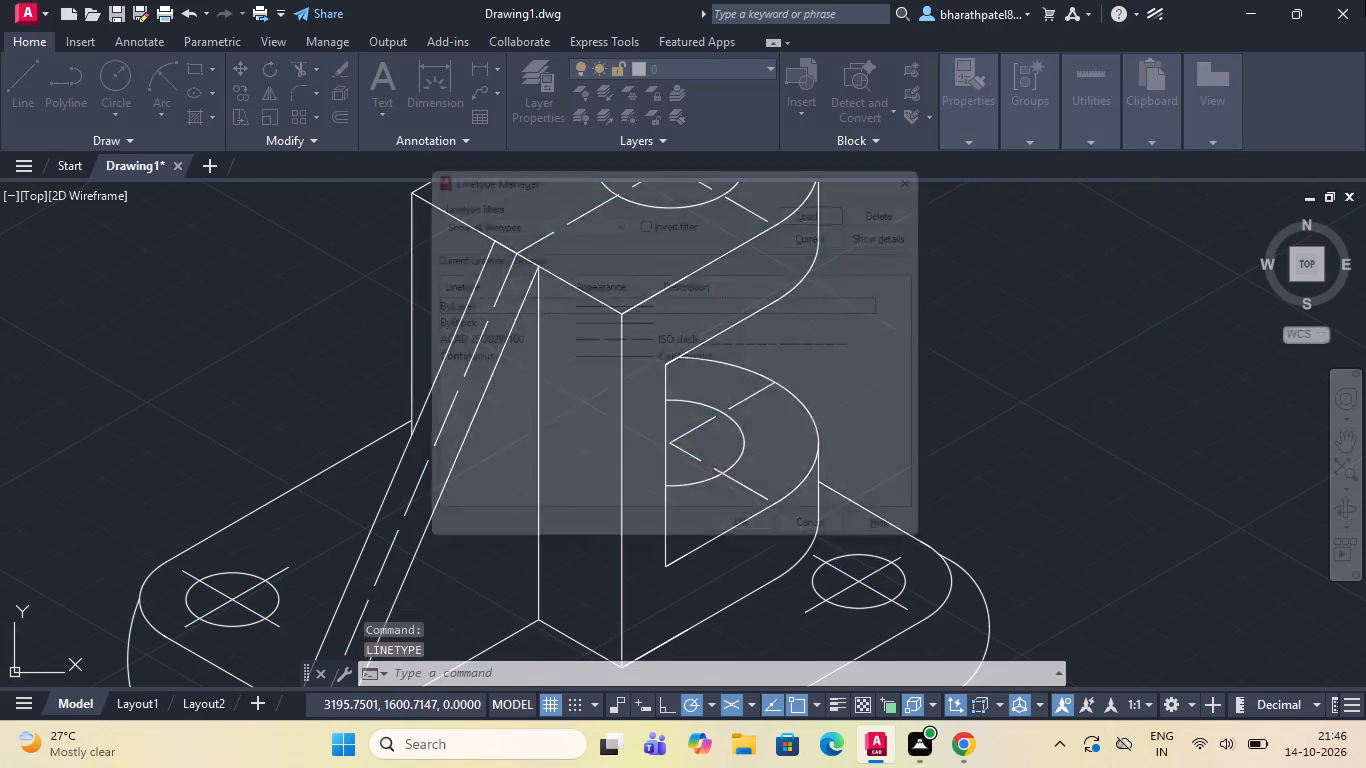
pyautogui.click(945, 155)
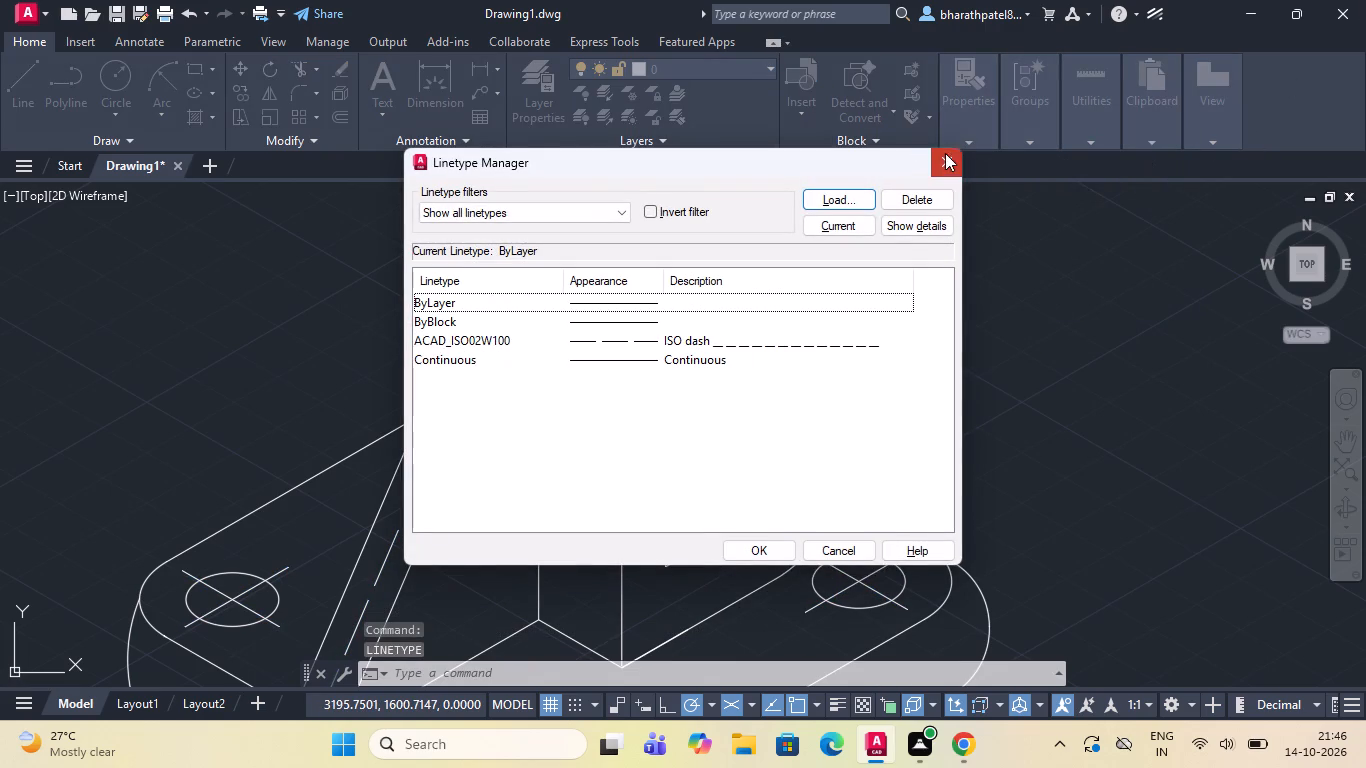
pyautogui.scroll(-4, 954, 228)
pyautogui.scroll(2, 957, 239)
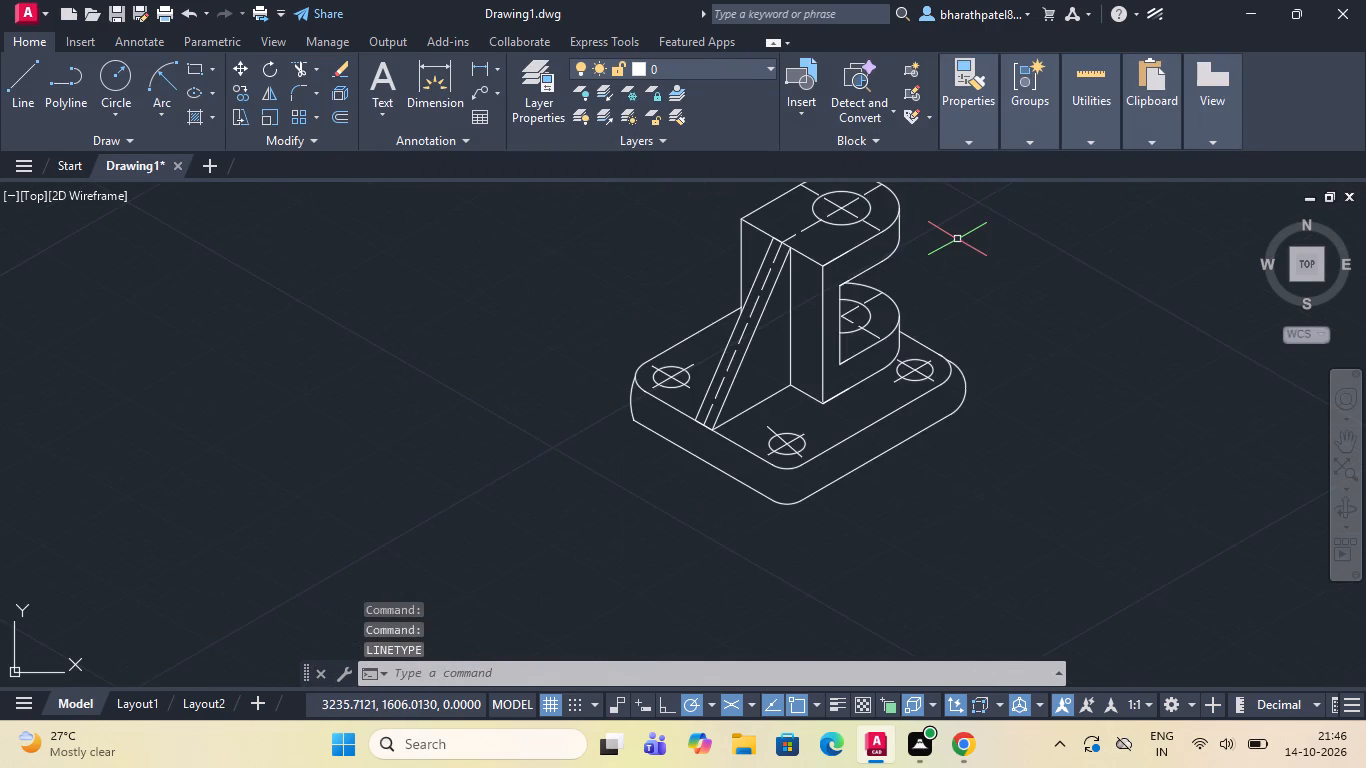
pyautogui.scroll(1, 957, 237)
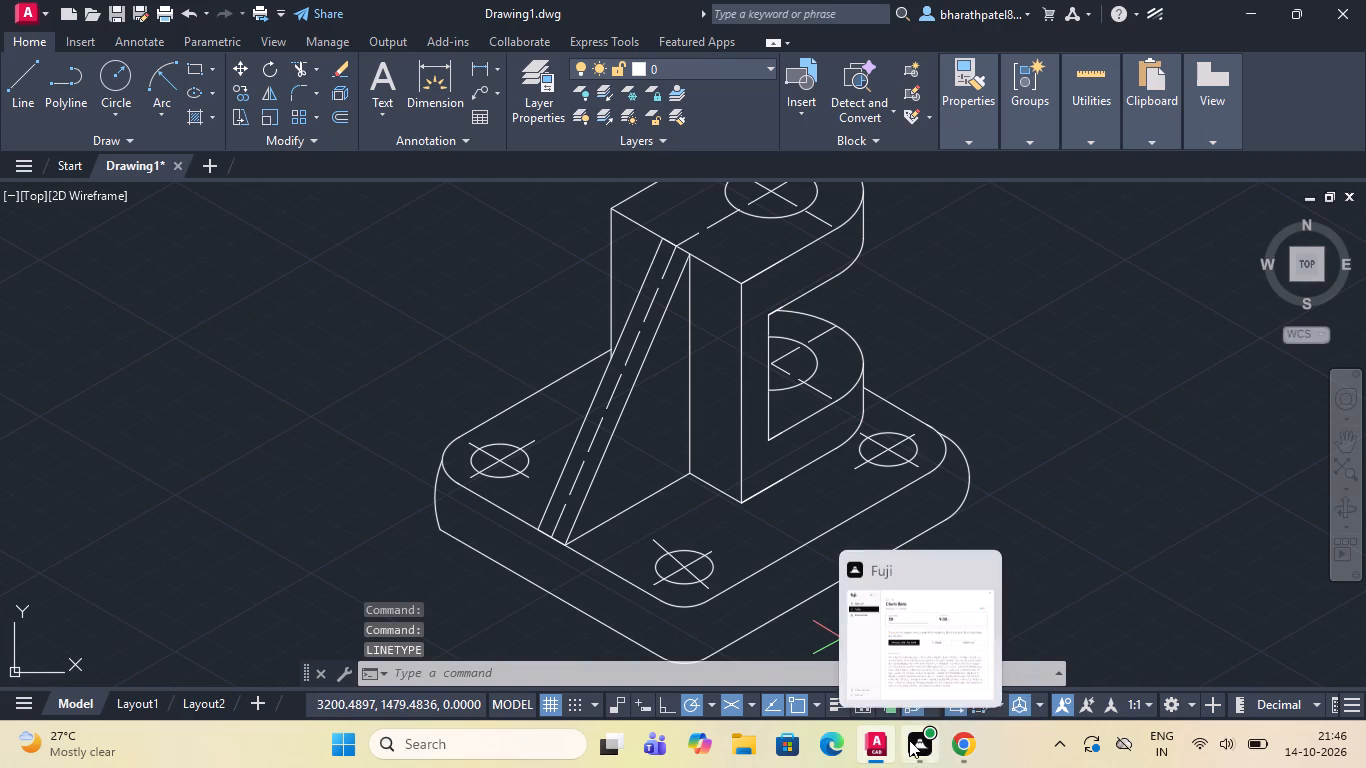
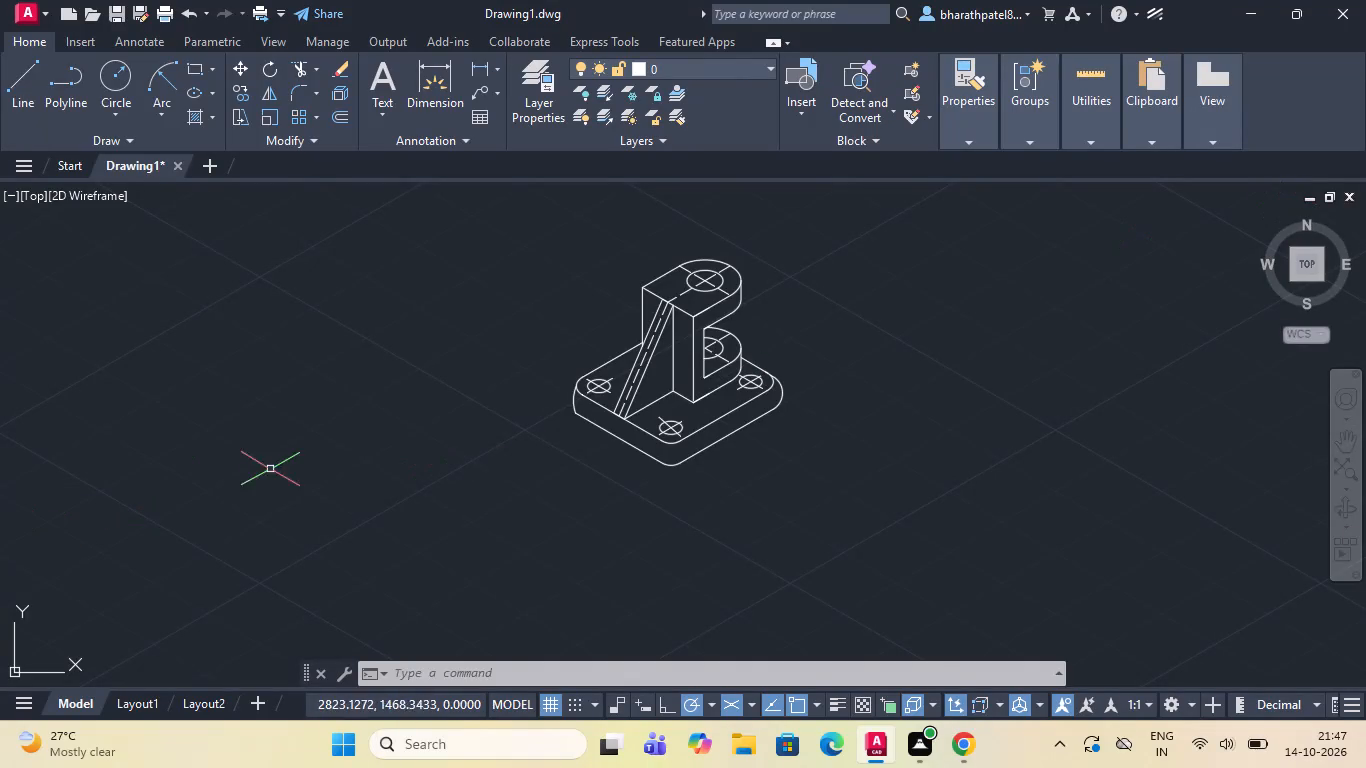
# Draw a 105-unit helper line at 30° from just below the base's front corner, parallel to the base's right-hand bottom edge.
pyautogui.scroll(1, 663, 303)
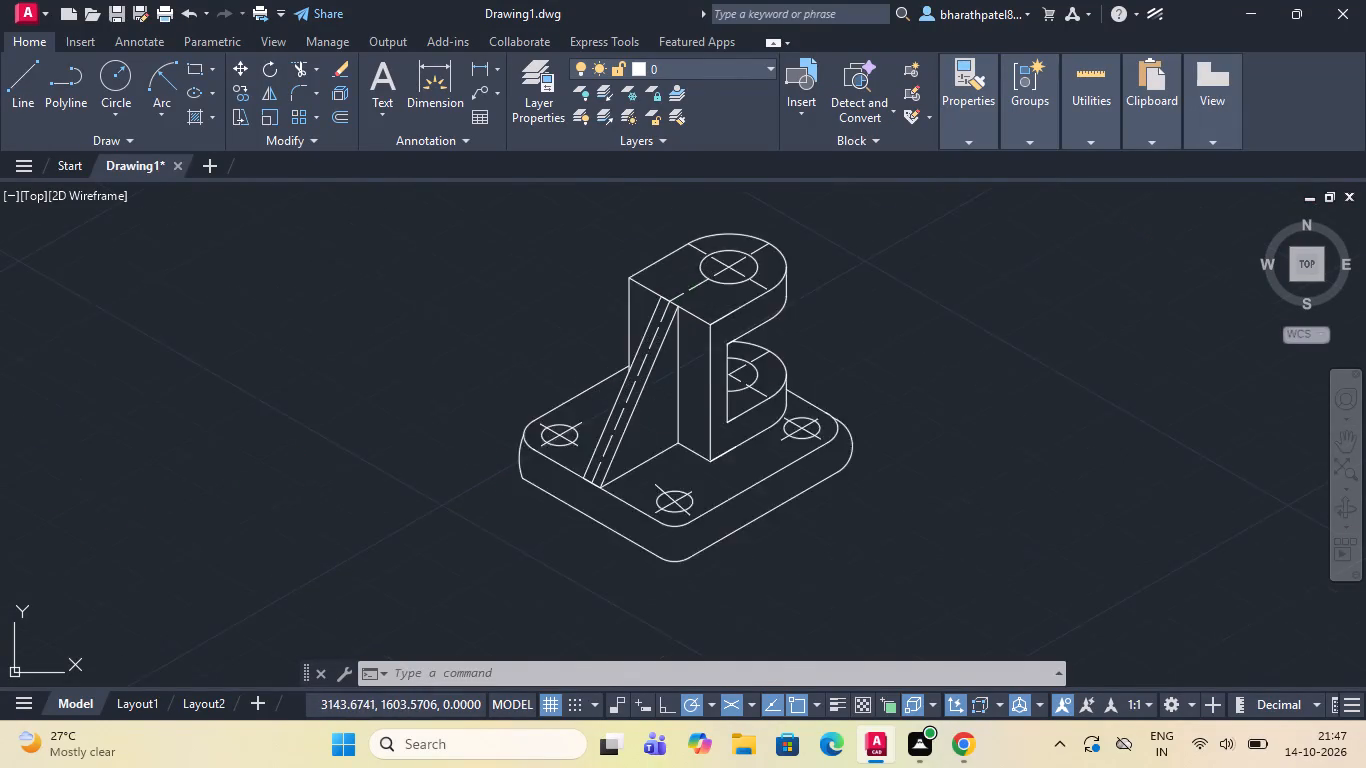
pyautogui.scroll(1, 663, 303)
pyautogui.scroll(-2, 663, 303)
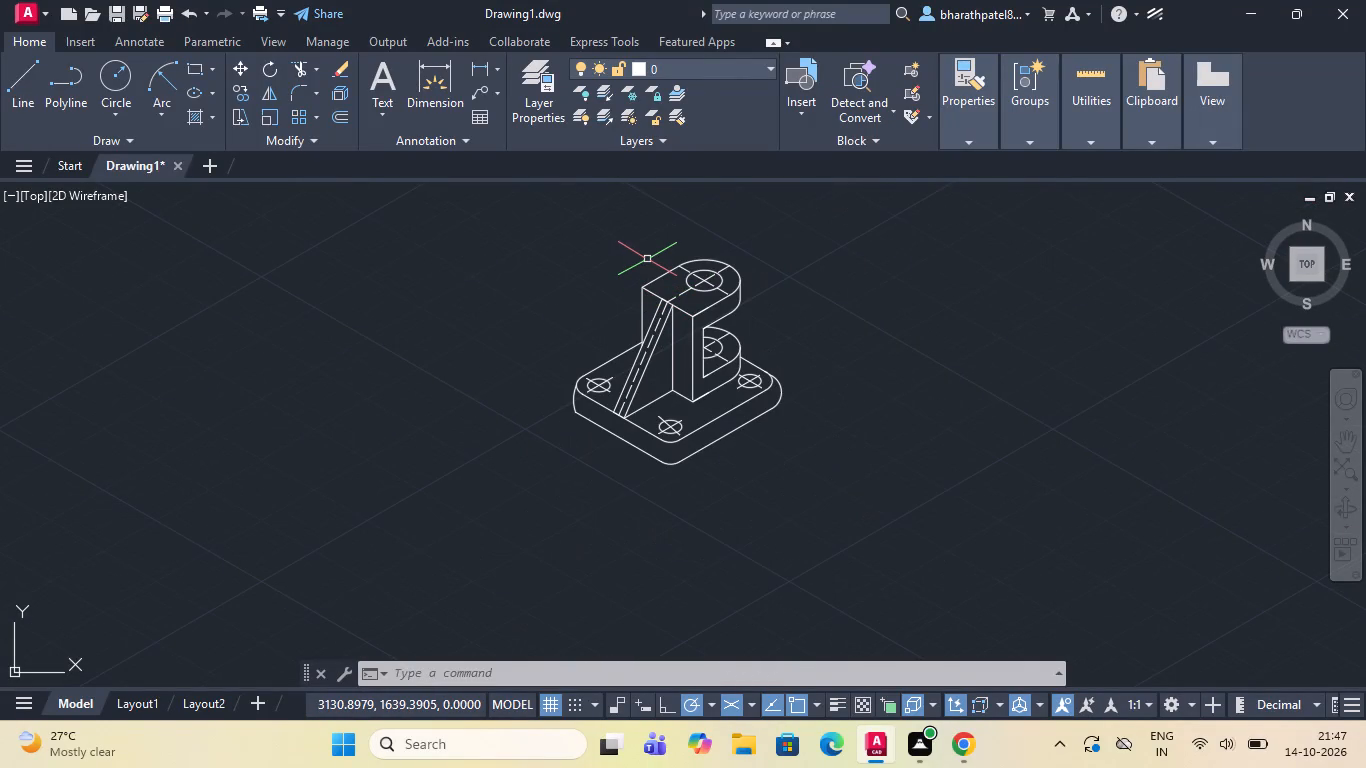
pyautogui.scroll(-1, 673, 386)
pyautogui.scroll(1, 645, 285)
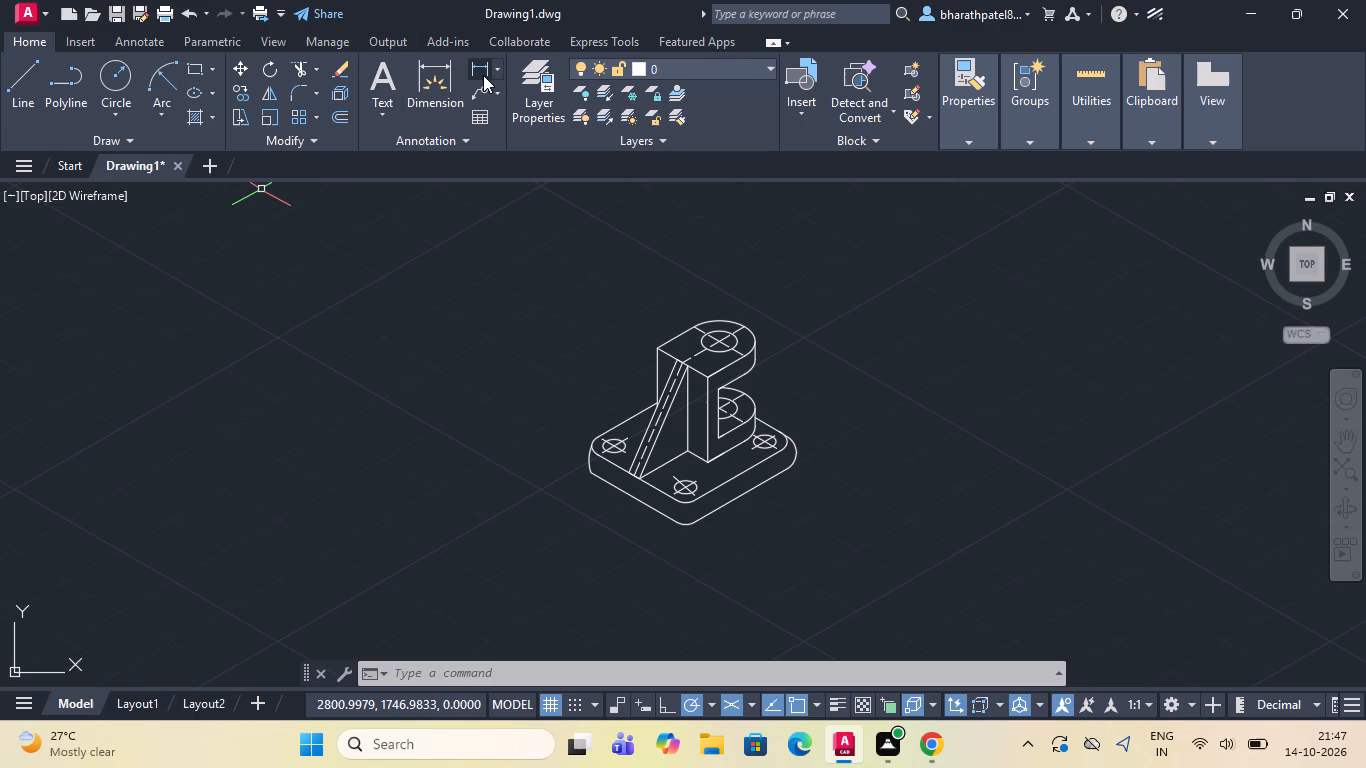
pyautogui.moveTo(13, 76); pyautogui.dragTo(20, 85)
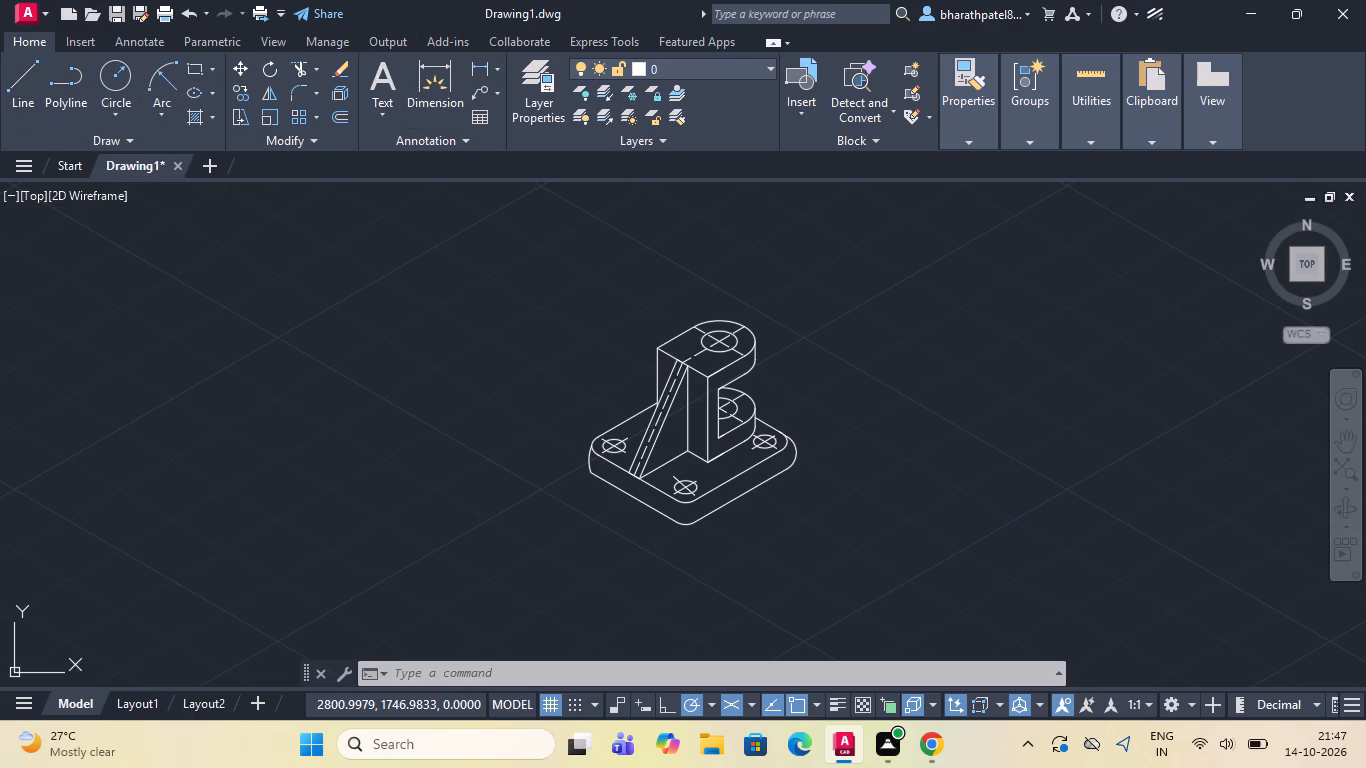
pyautogui.scroll(2, 697, 523)
pyautogui.scroll(-3, 695, 516)
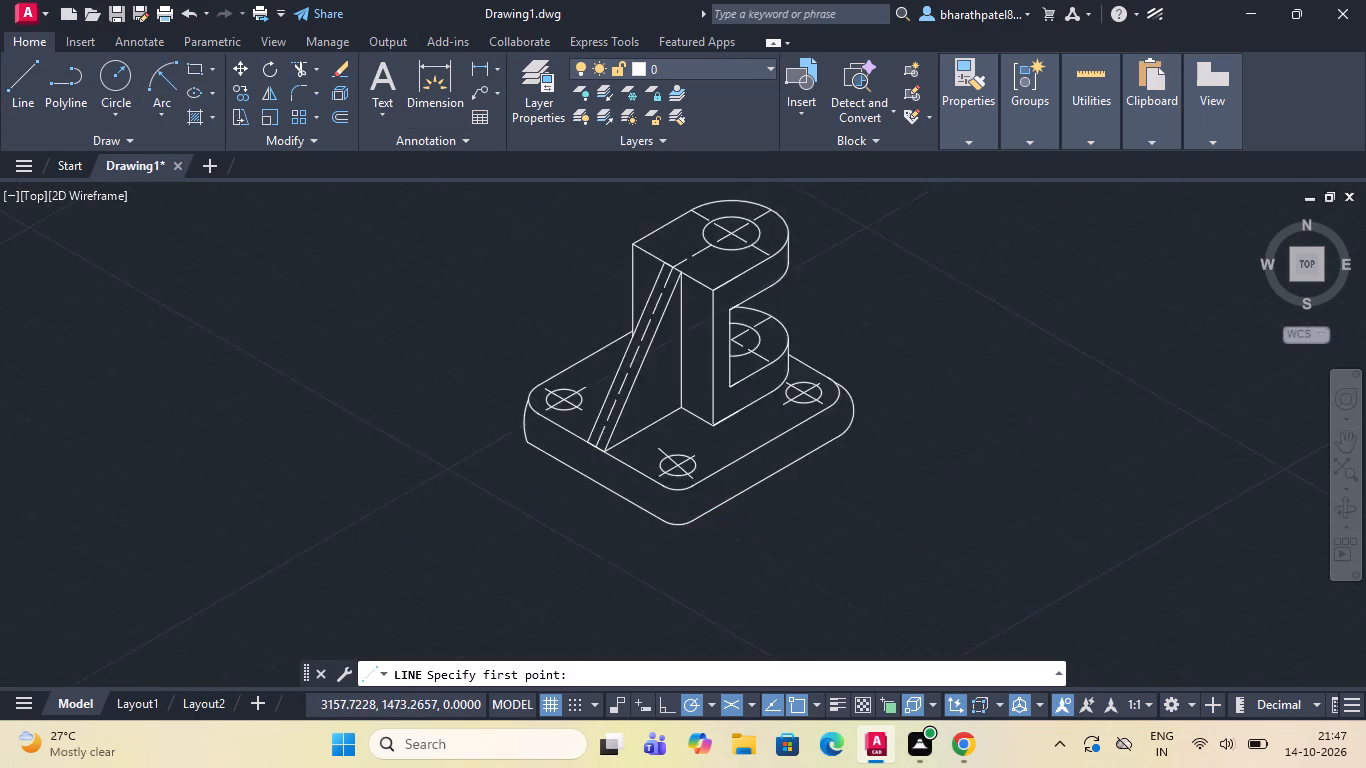
pyautogui.scroll(4, 695, 523)
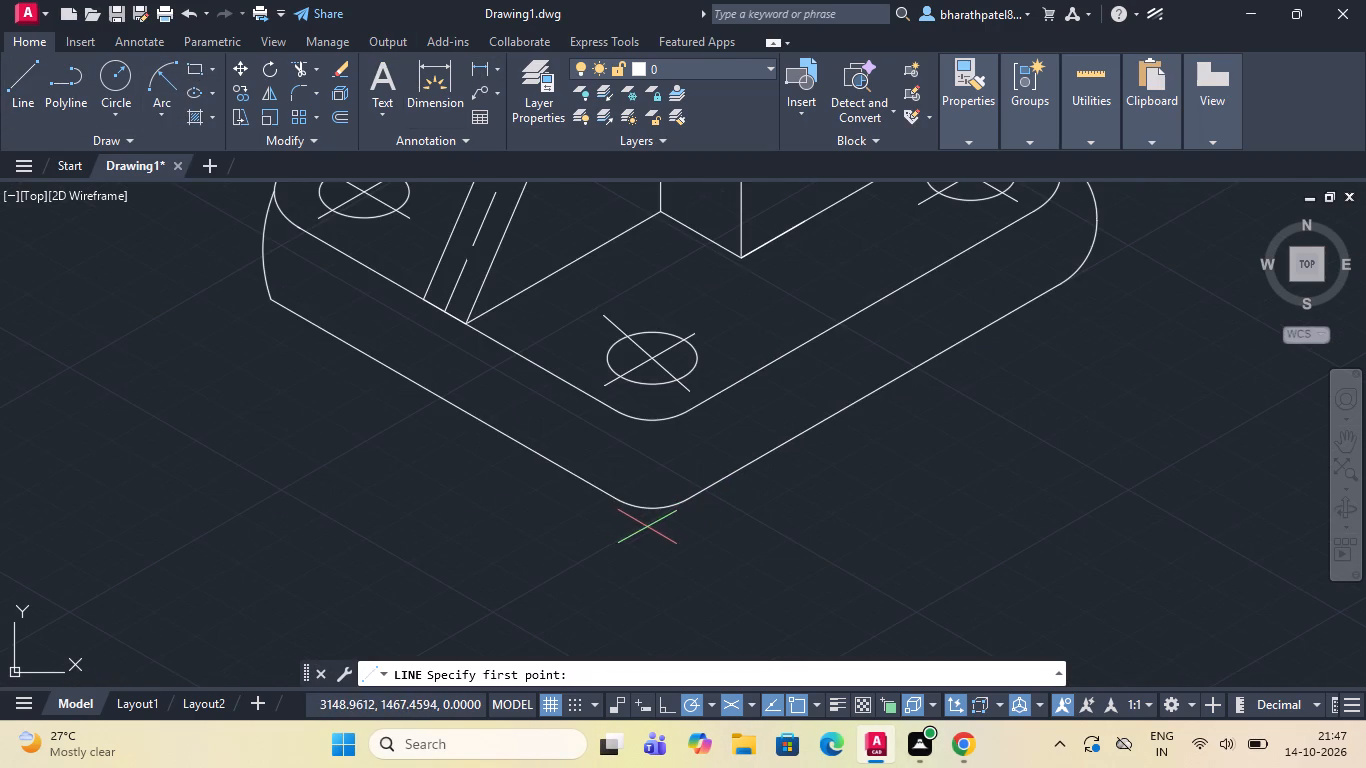
pyautogui.click(648, 536)
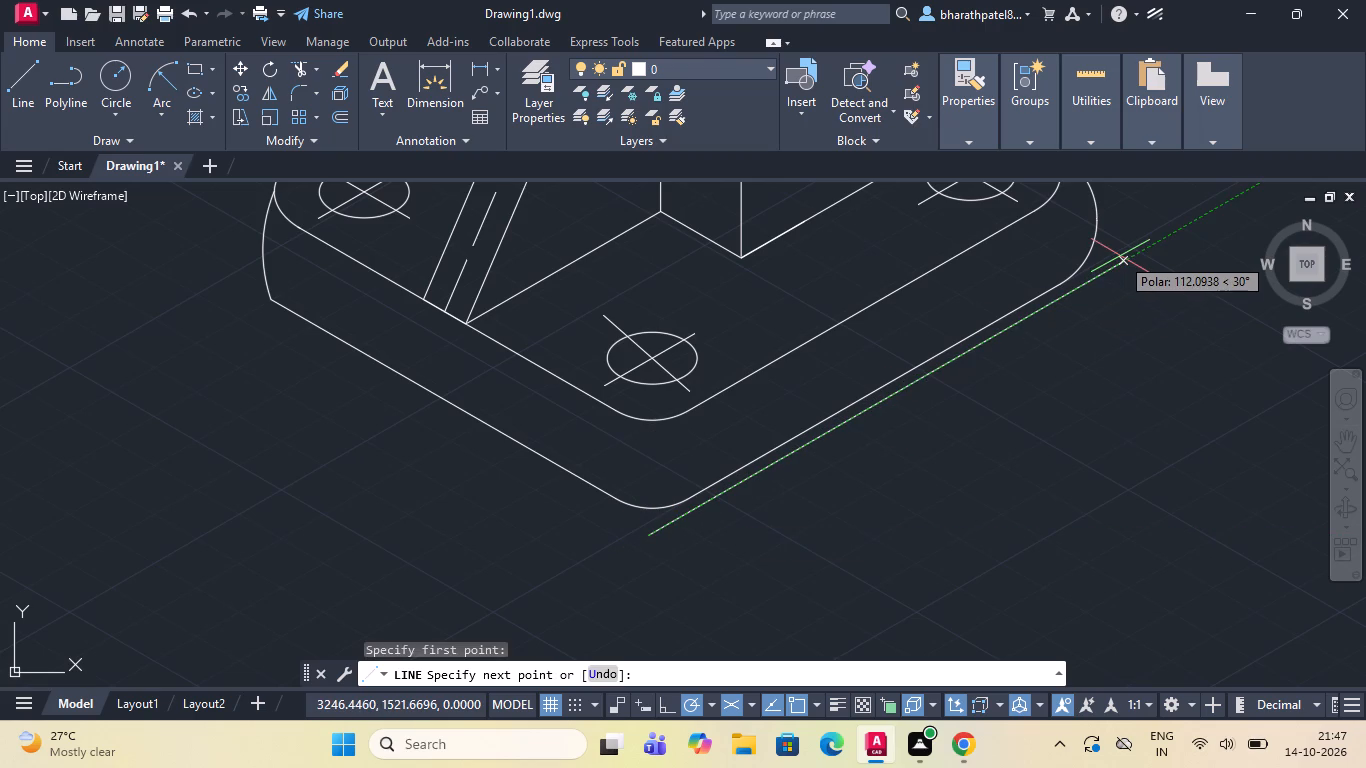
pyautogui.press('1')
pyautogui.write('05')
pyautogui.press('Return')
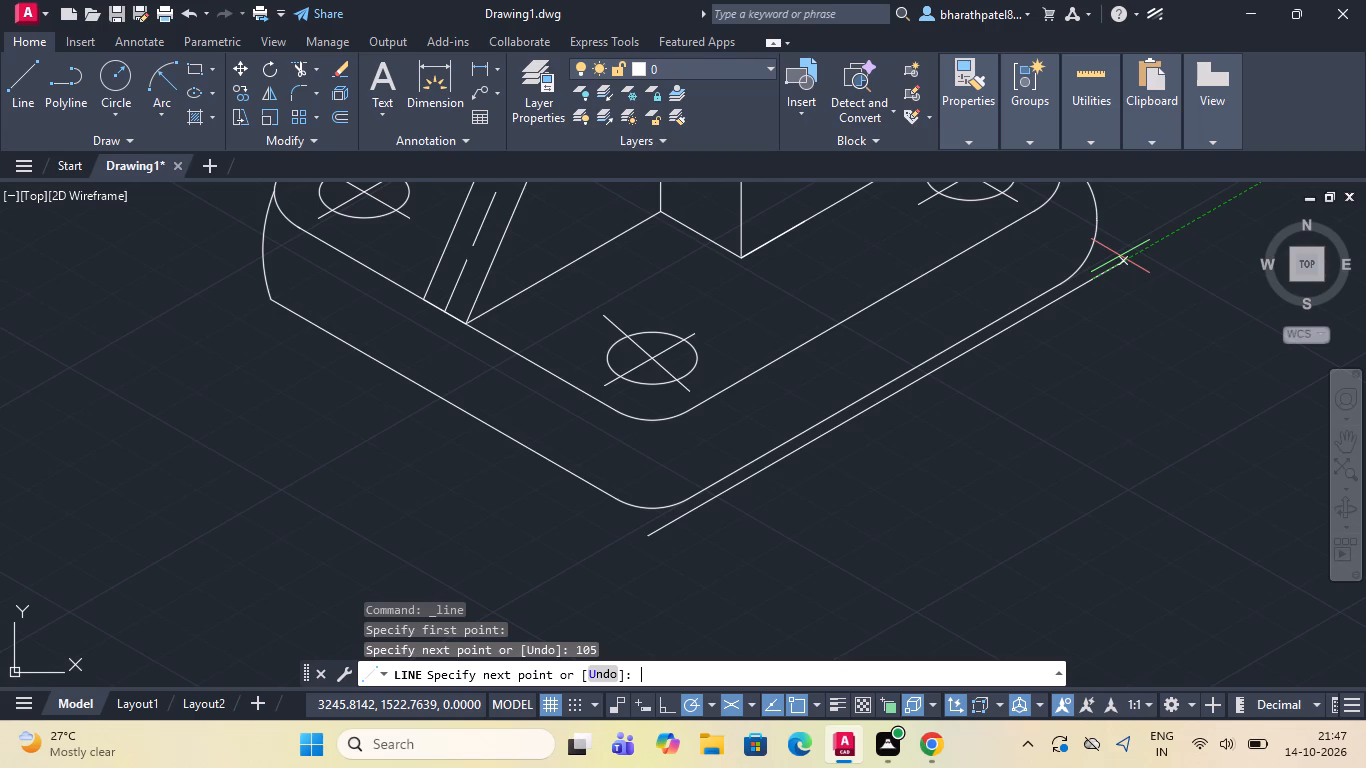
pyautogui.press('Escape')
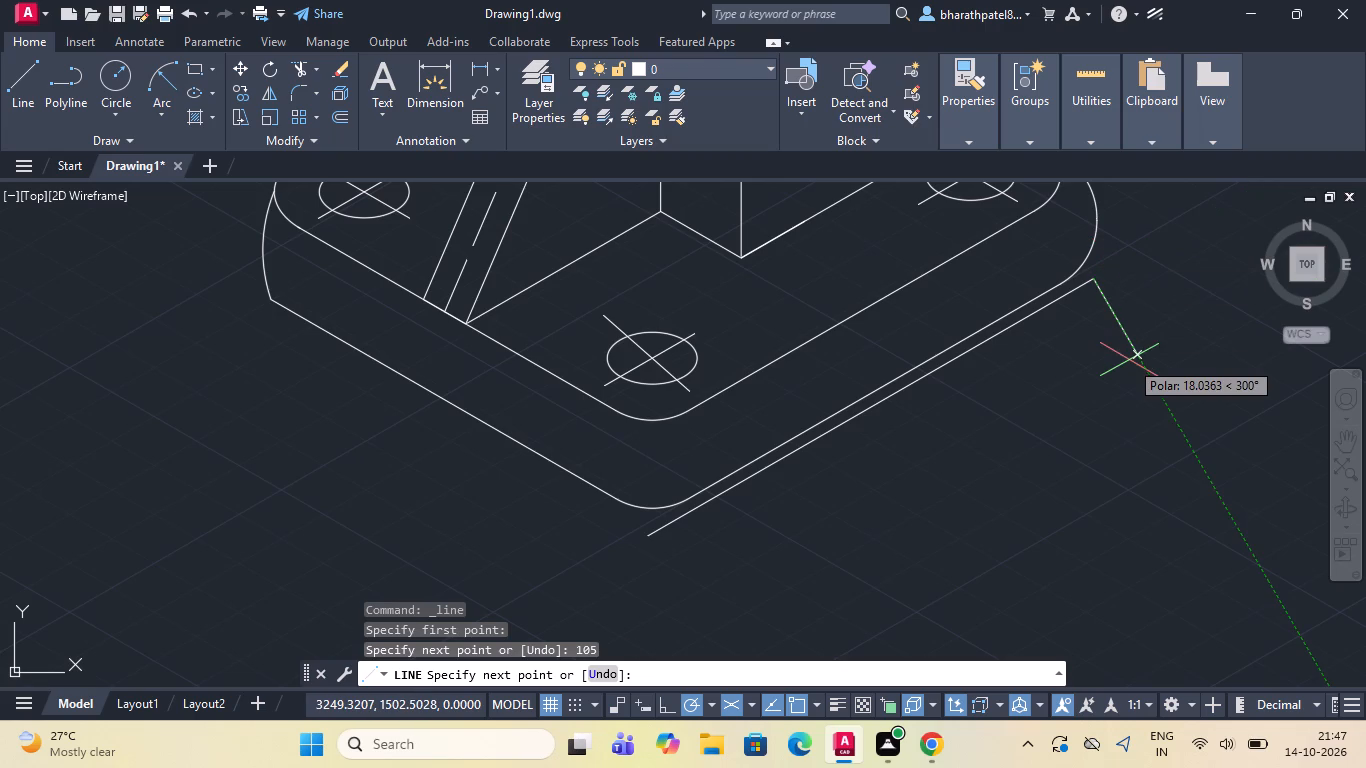
# Draw a 98-unit helper line at 150° from the first helper line's front endpoint, along the base's left-hand bottom edge.
pyautogui.scroll(-1, 1078, 374)
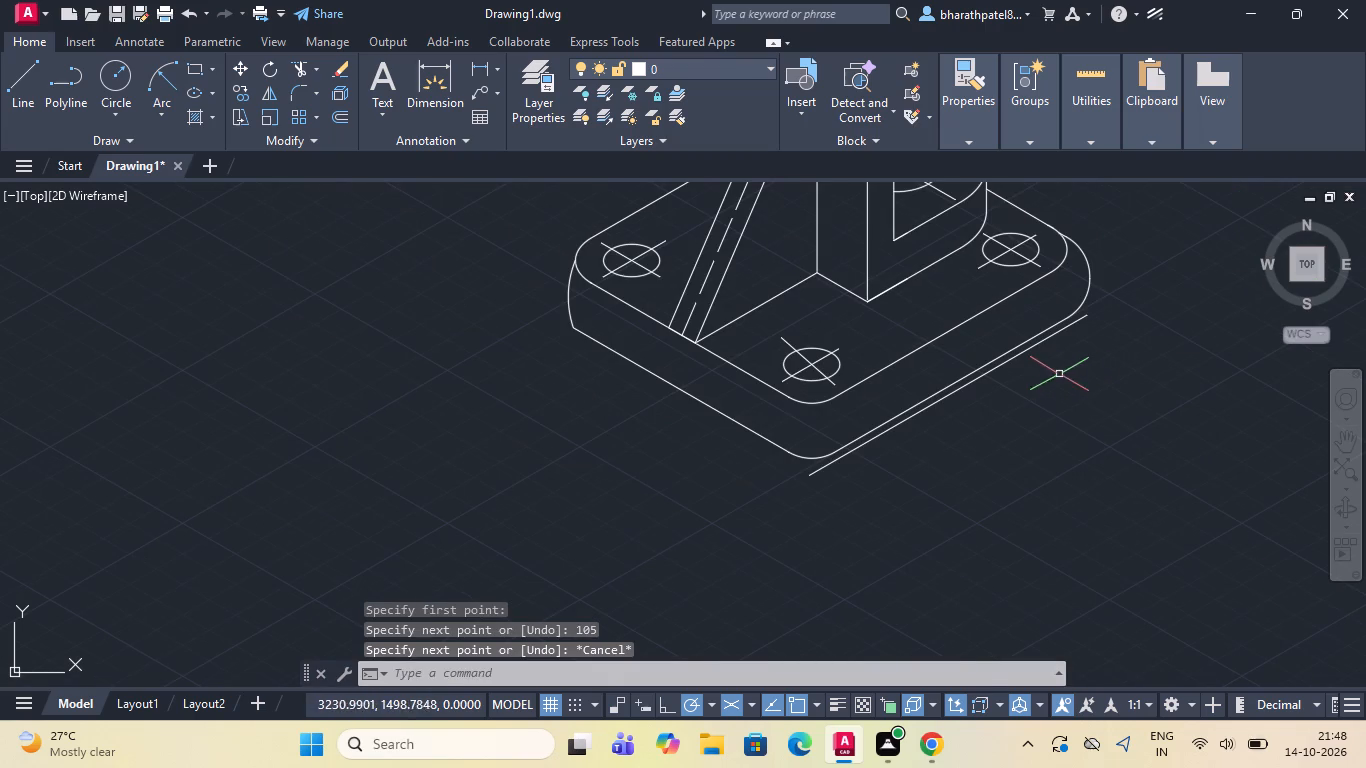
pyautogui.moveTo(10, 80); pyautogui.dragTo(24, 96)
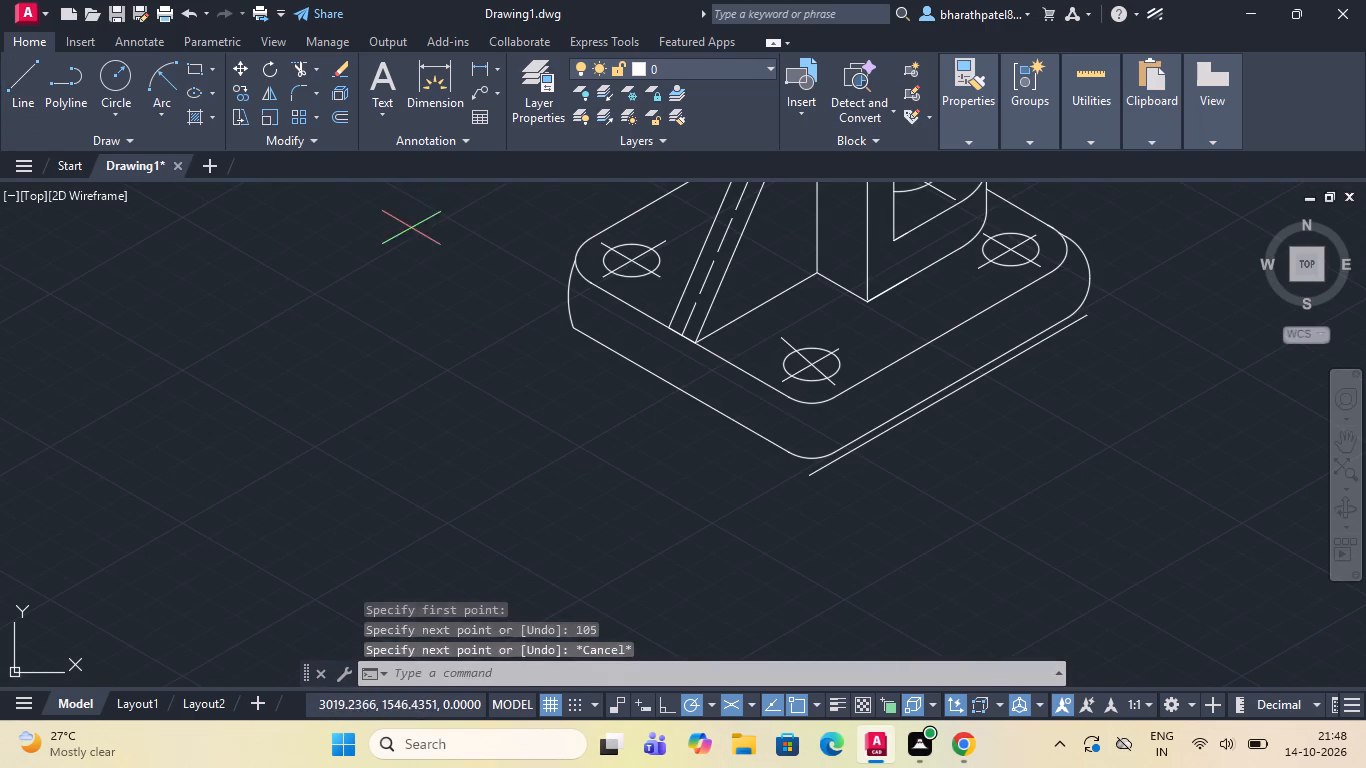
pyautogui.moveTo(813, 472); pyautogui.dragTo(773, 469)
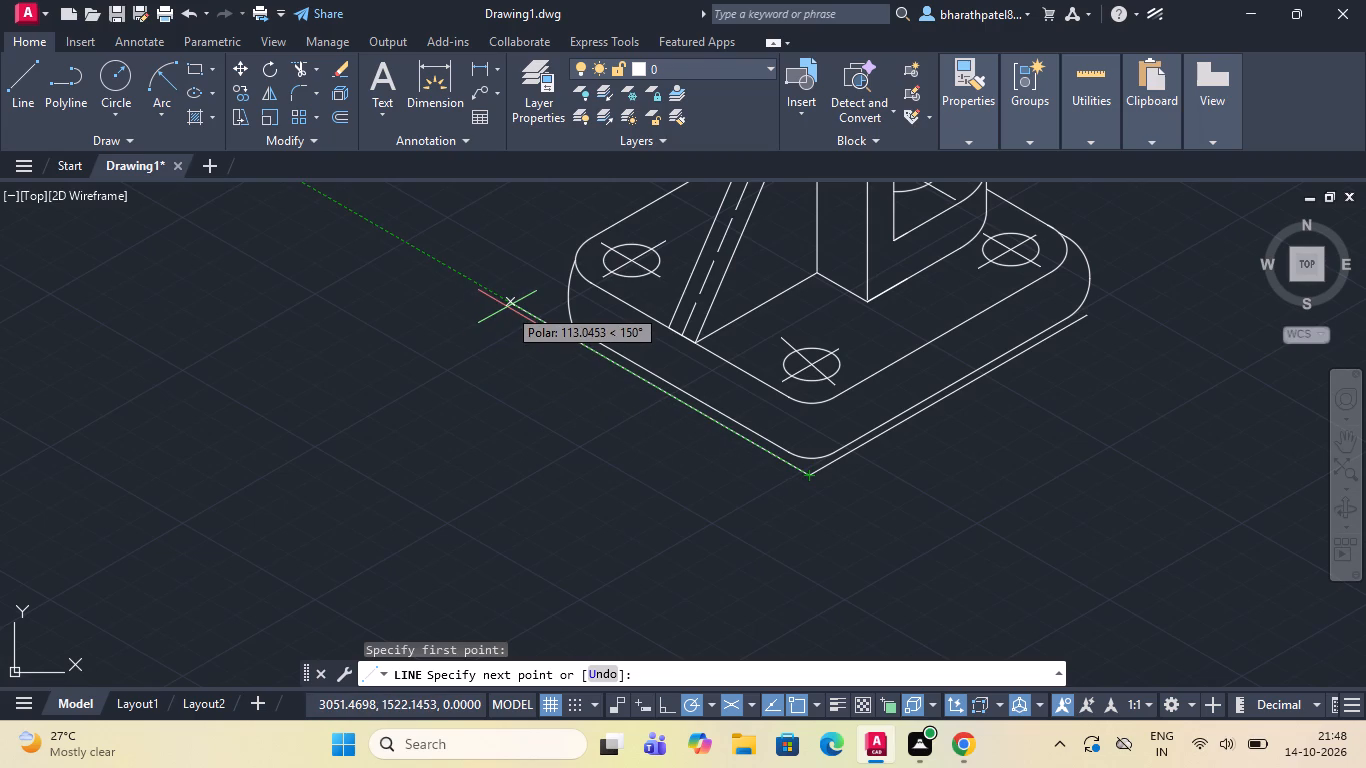
pyautogui.write('98')
pyautogui.press('Return')
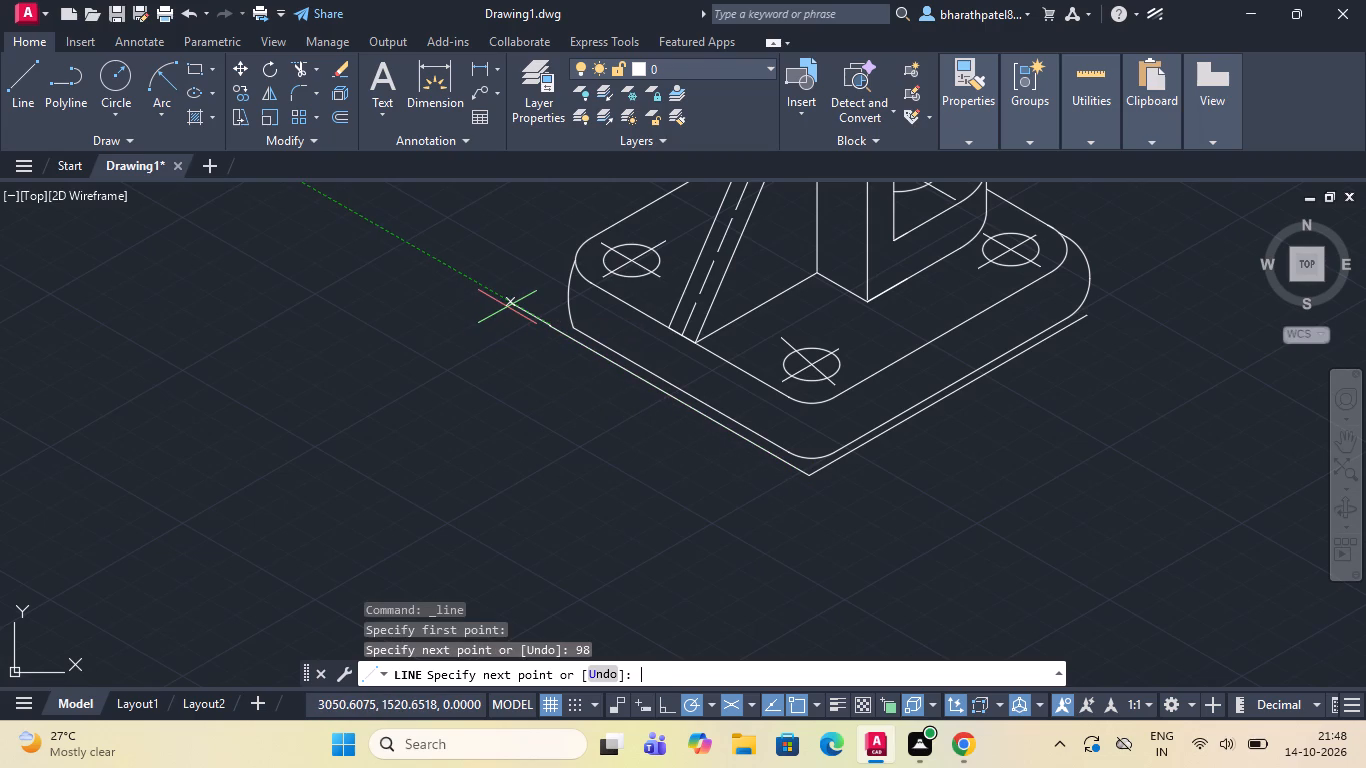
pyautogui.press('Escape')
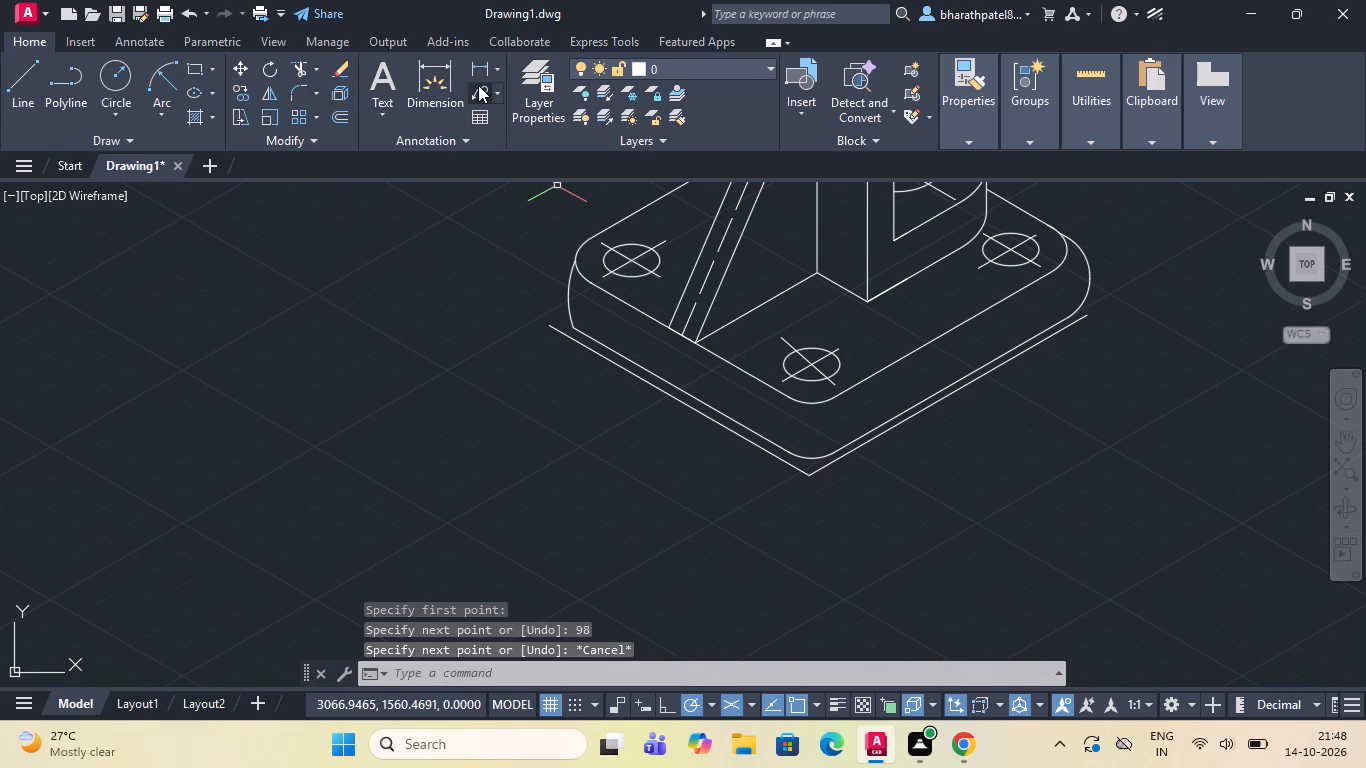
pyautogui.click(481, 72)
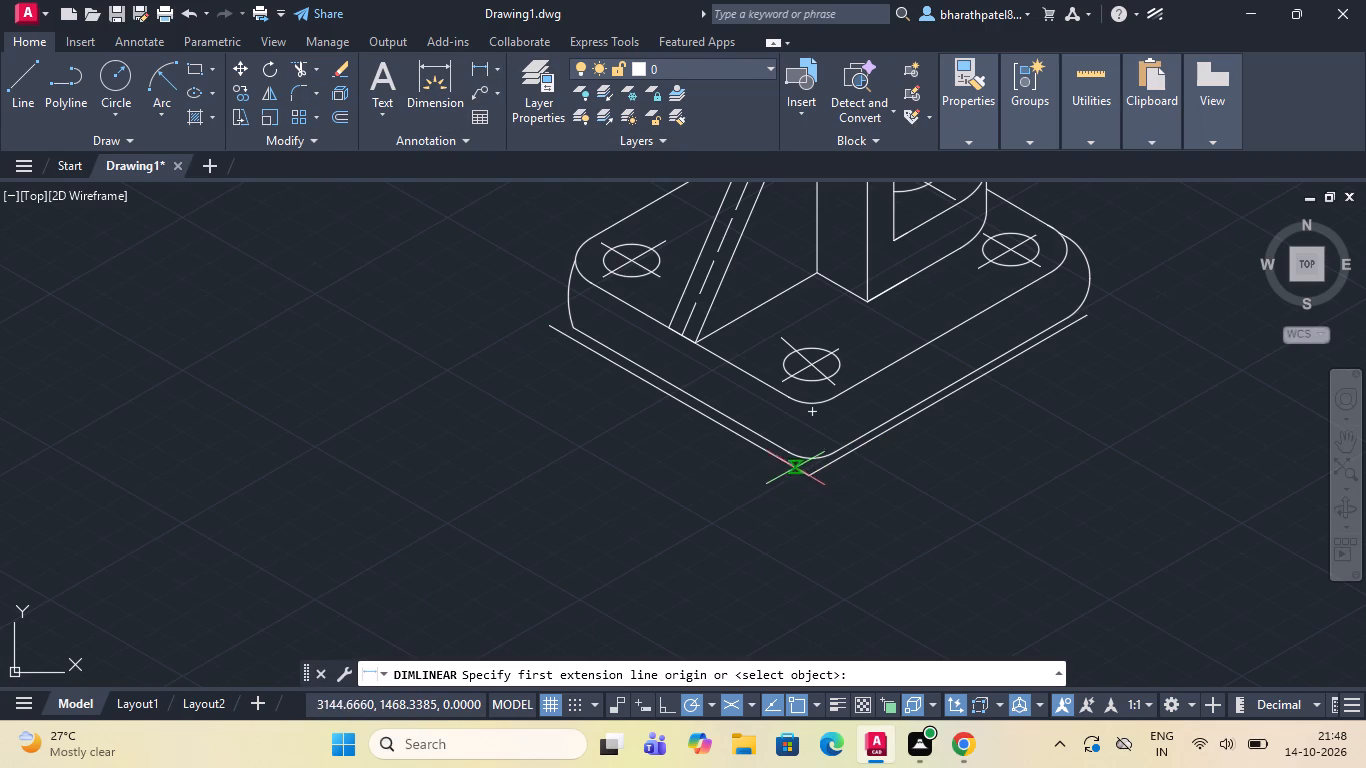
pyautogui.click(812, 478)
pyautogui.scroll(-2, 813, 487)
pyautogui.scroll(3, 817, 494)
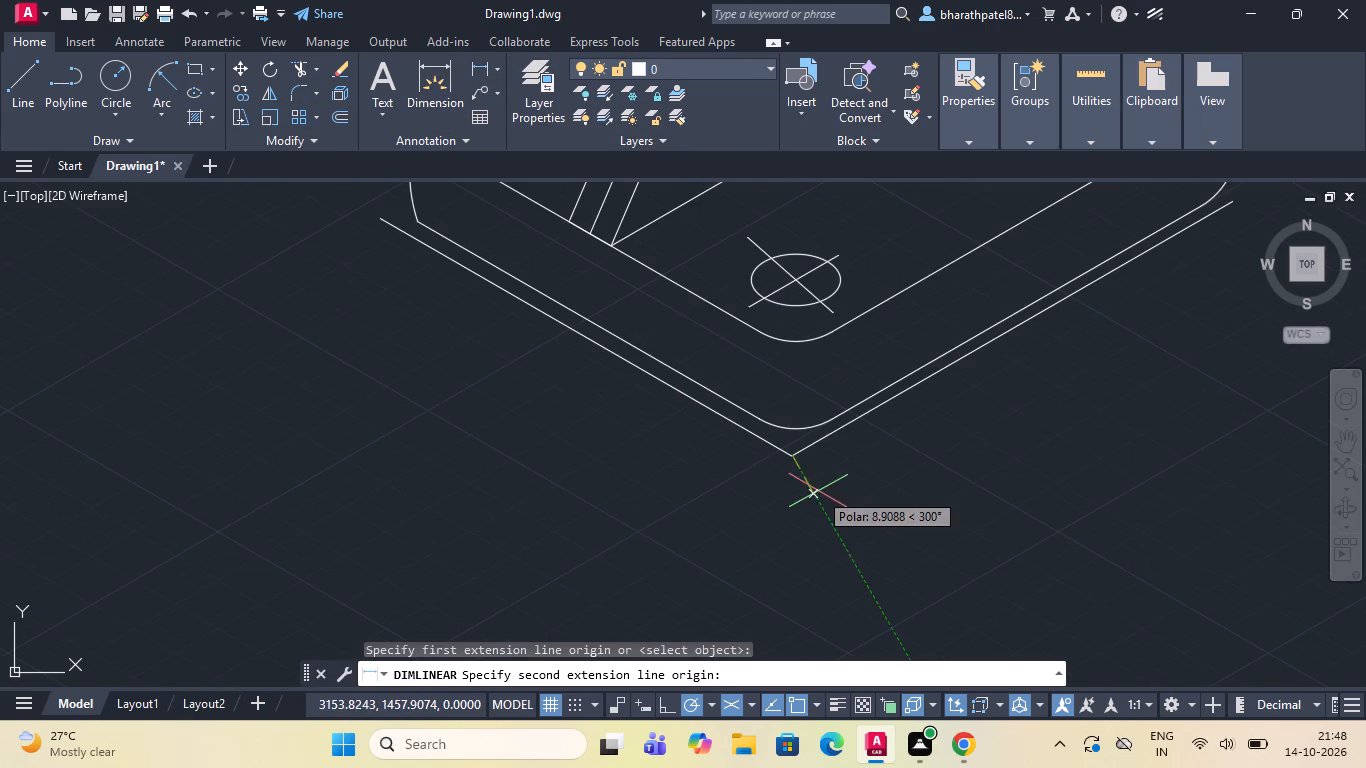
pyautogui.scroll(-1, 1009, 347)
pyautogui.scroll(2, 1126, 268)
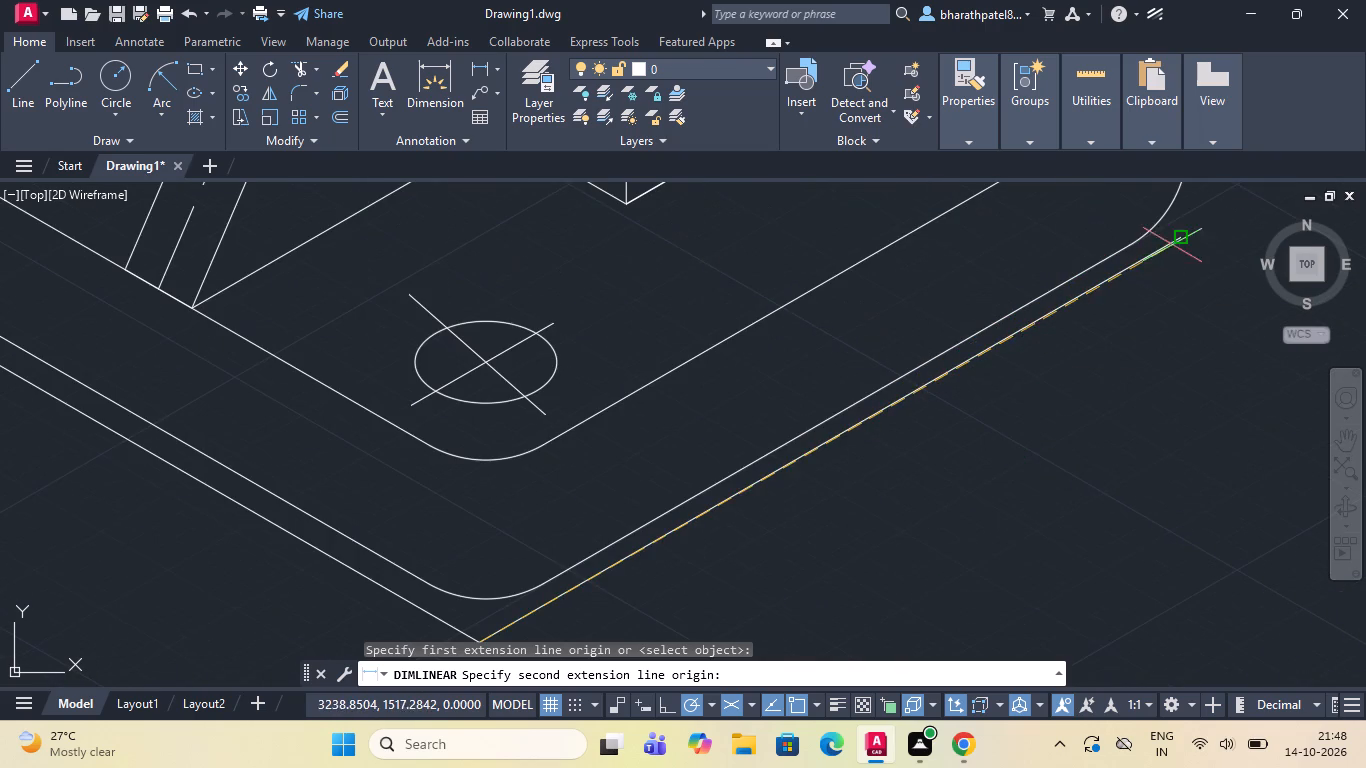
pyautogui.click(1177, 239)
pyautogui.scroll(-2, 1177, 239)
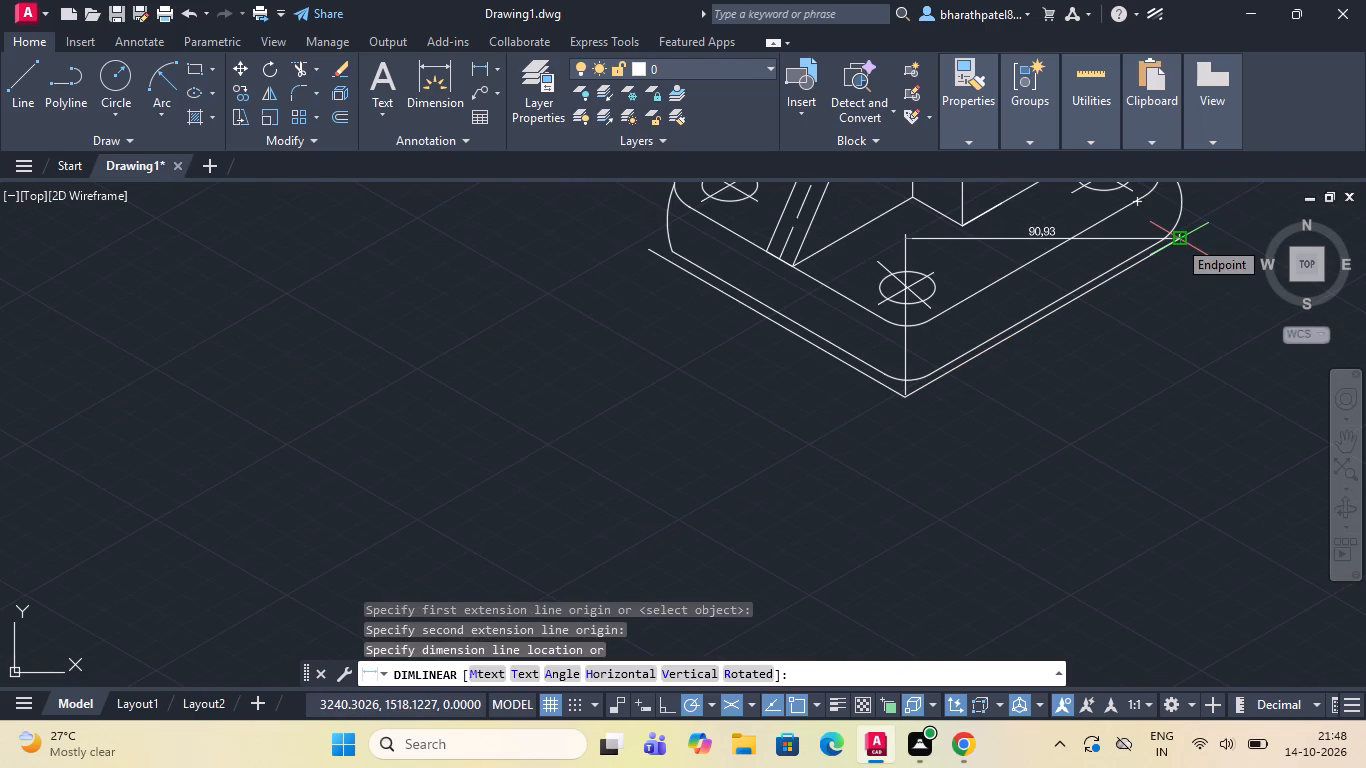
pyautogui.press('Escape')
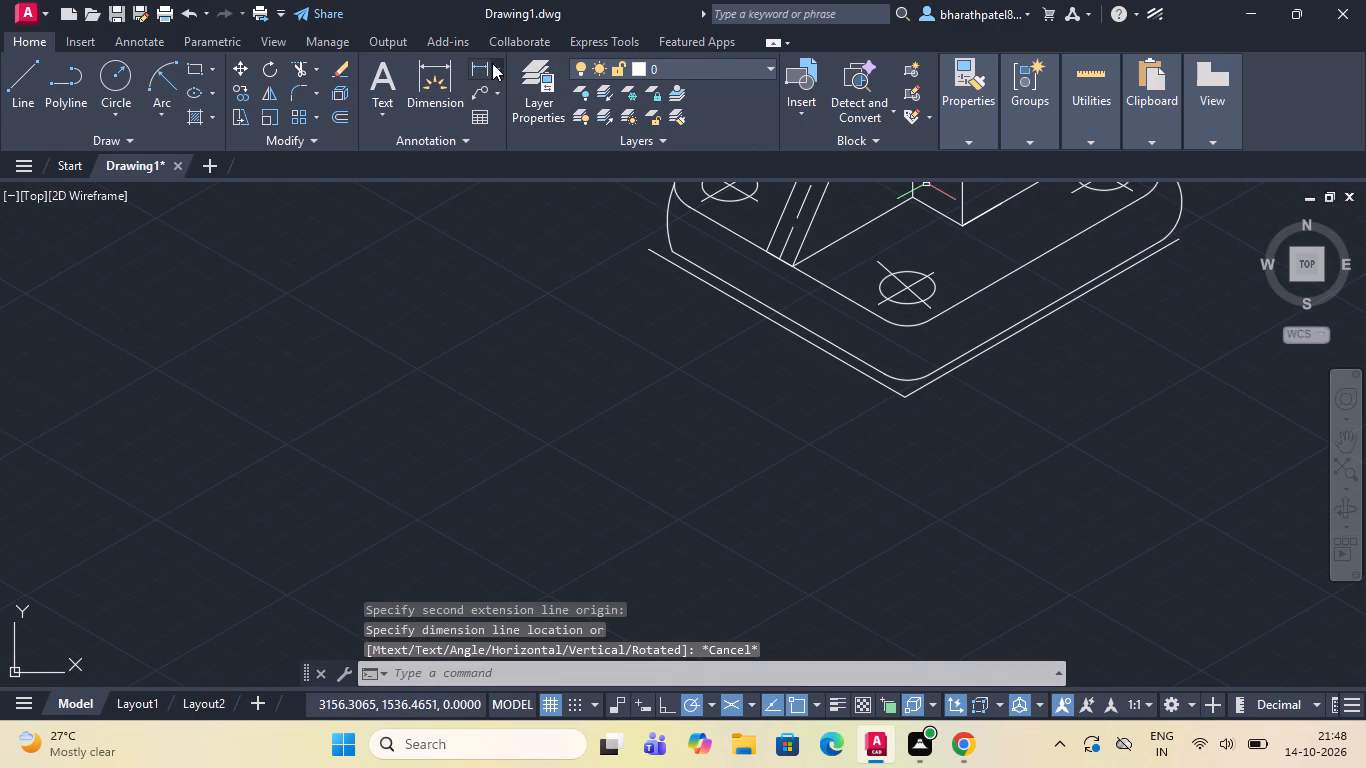
# Add an aligned dimension between the endpoints of the 30° helper line, placed outside the base's right-hand edge.
pyautogui.click(492, 63)
pyautogui.click(513, 155)
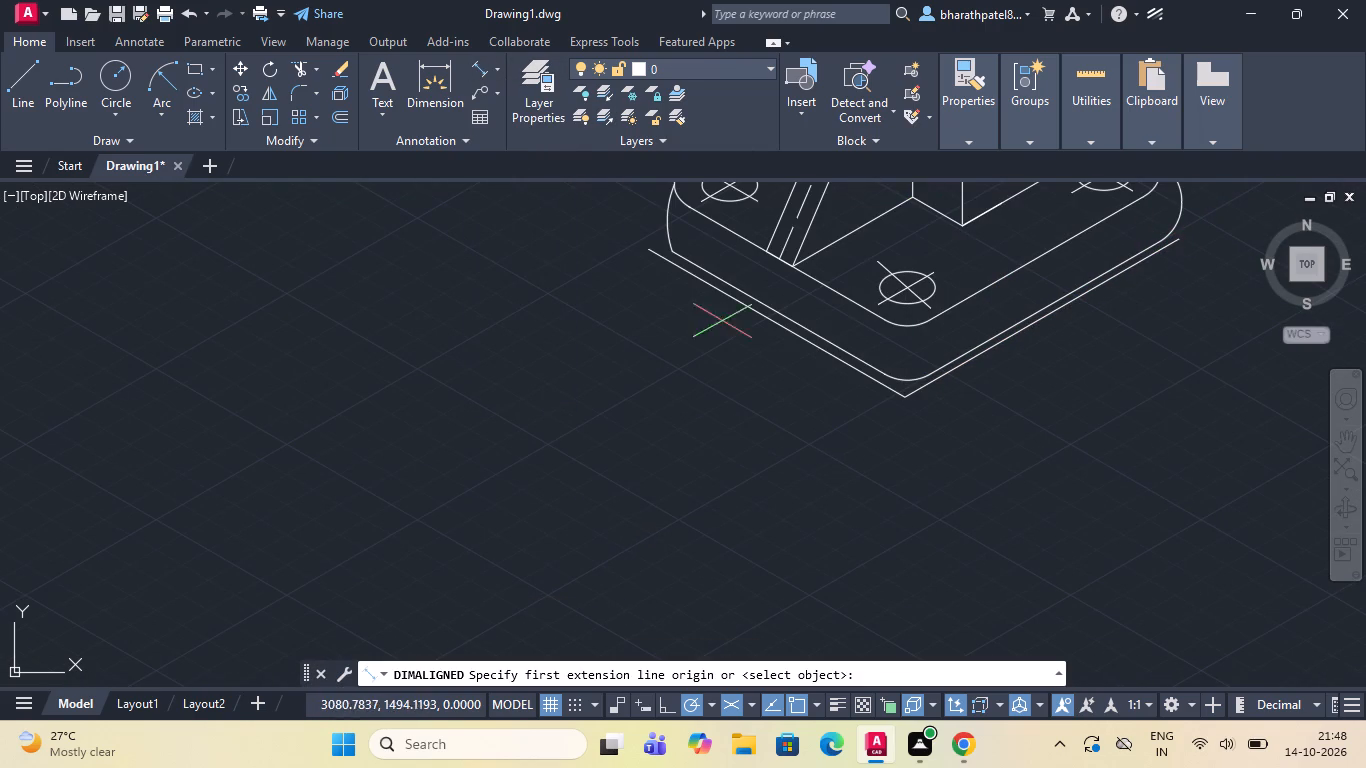
pyautogui.click(900, 400)
pyautogui.scroll(-2, 900, 400)
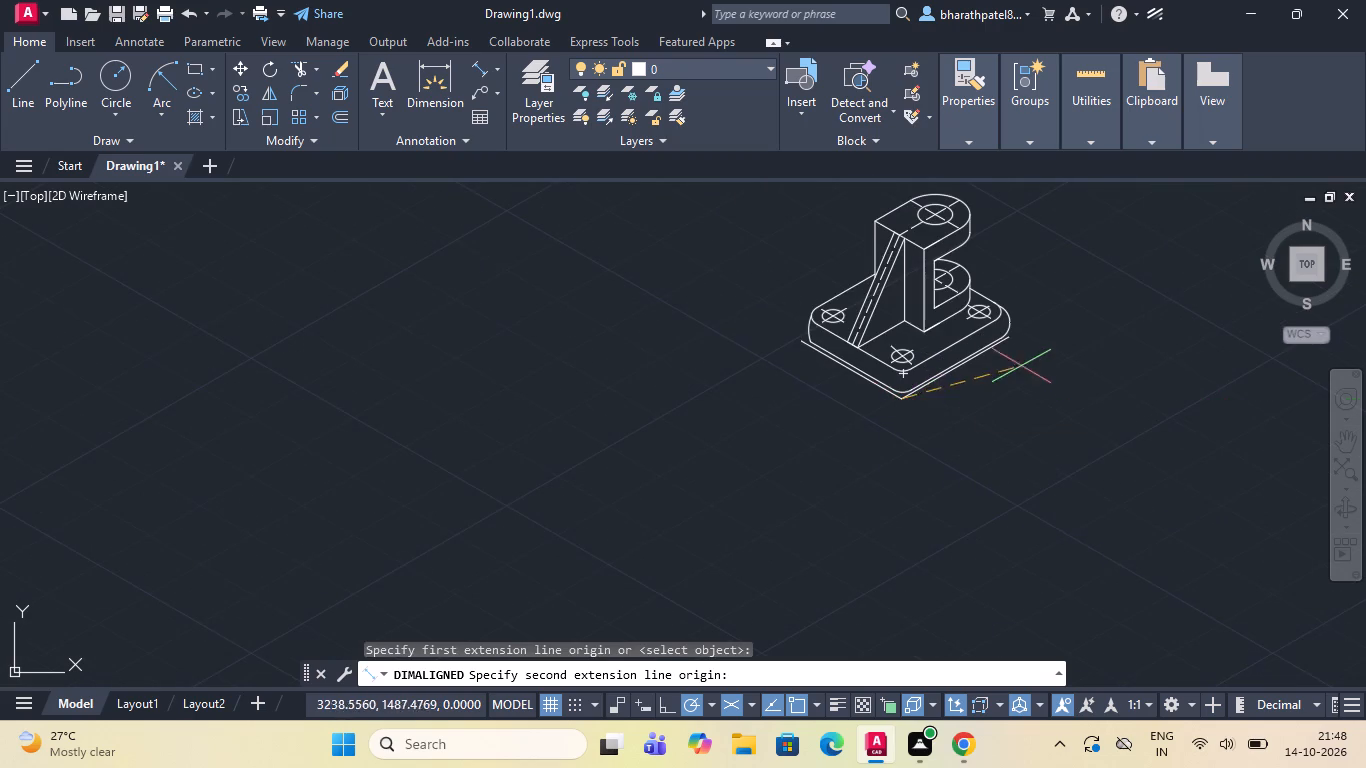
pyautogui.scroll(3, 1021, 350)
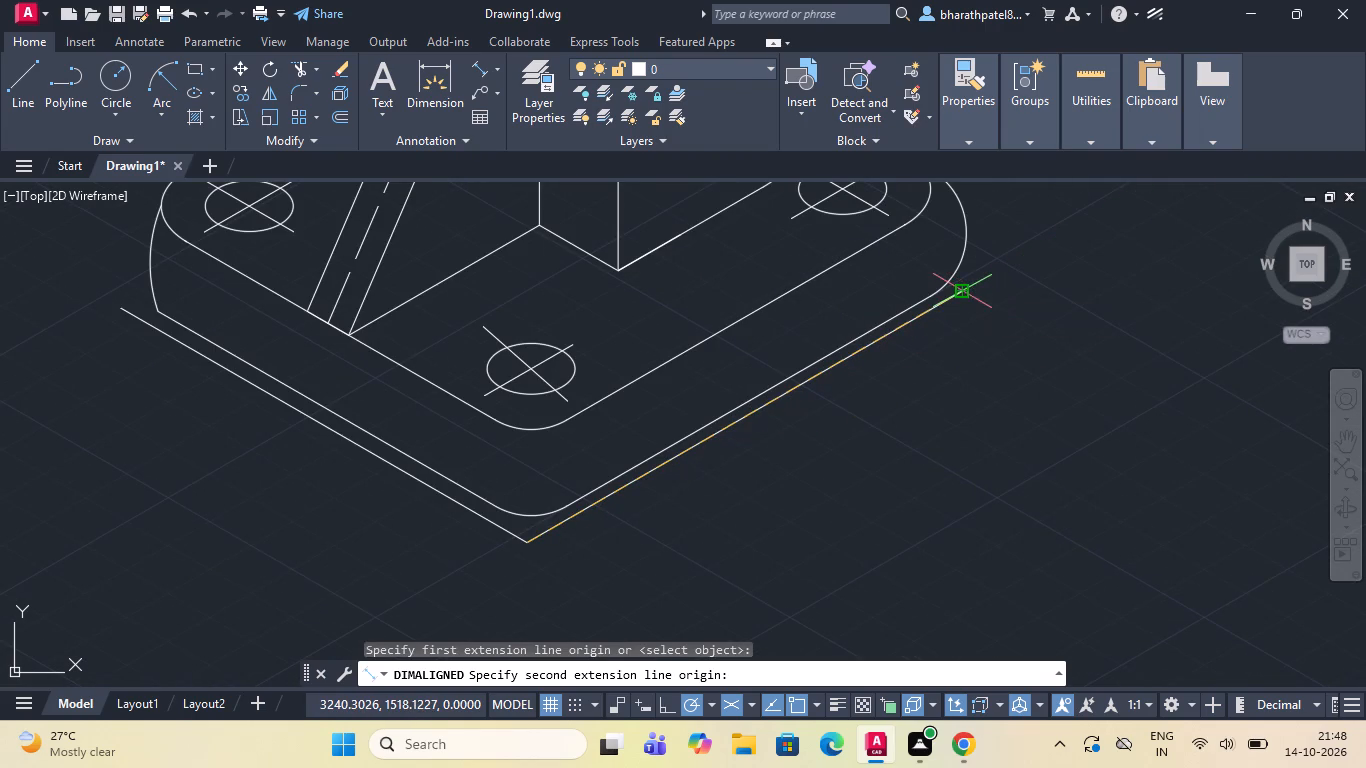
pyautogui.click(957, 287)
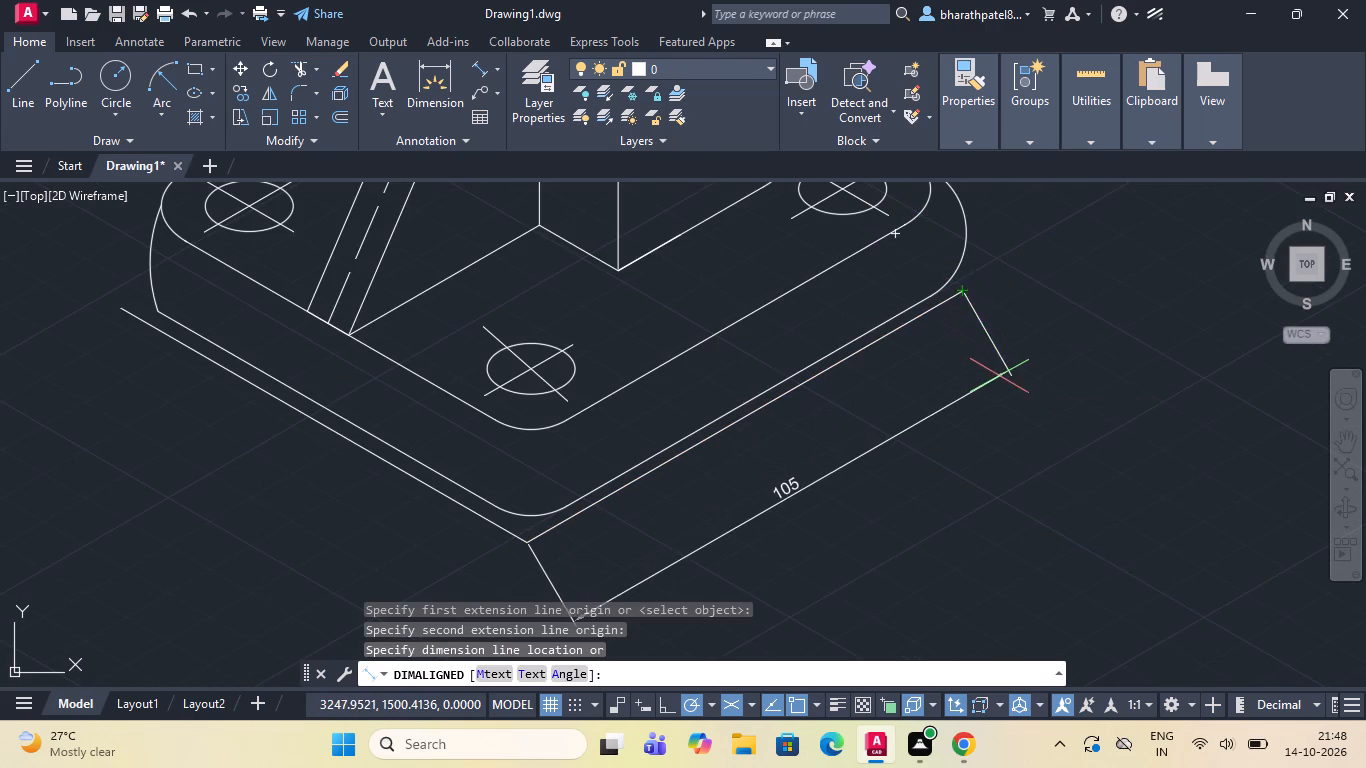
pyautogui.click(1001, 376)
# Add an aligned dimension between the endpoints of the 150° helper line, placed outside the base's left-hand edge.
pyautogui.scroll(-2, 1001, 373)
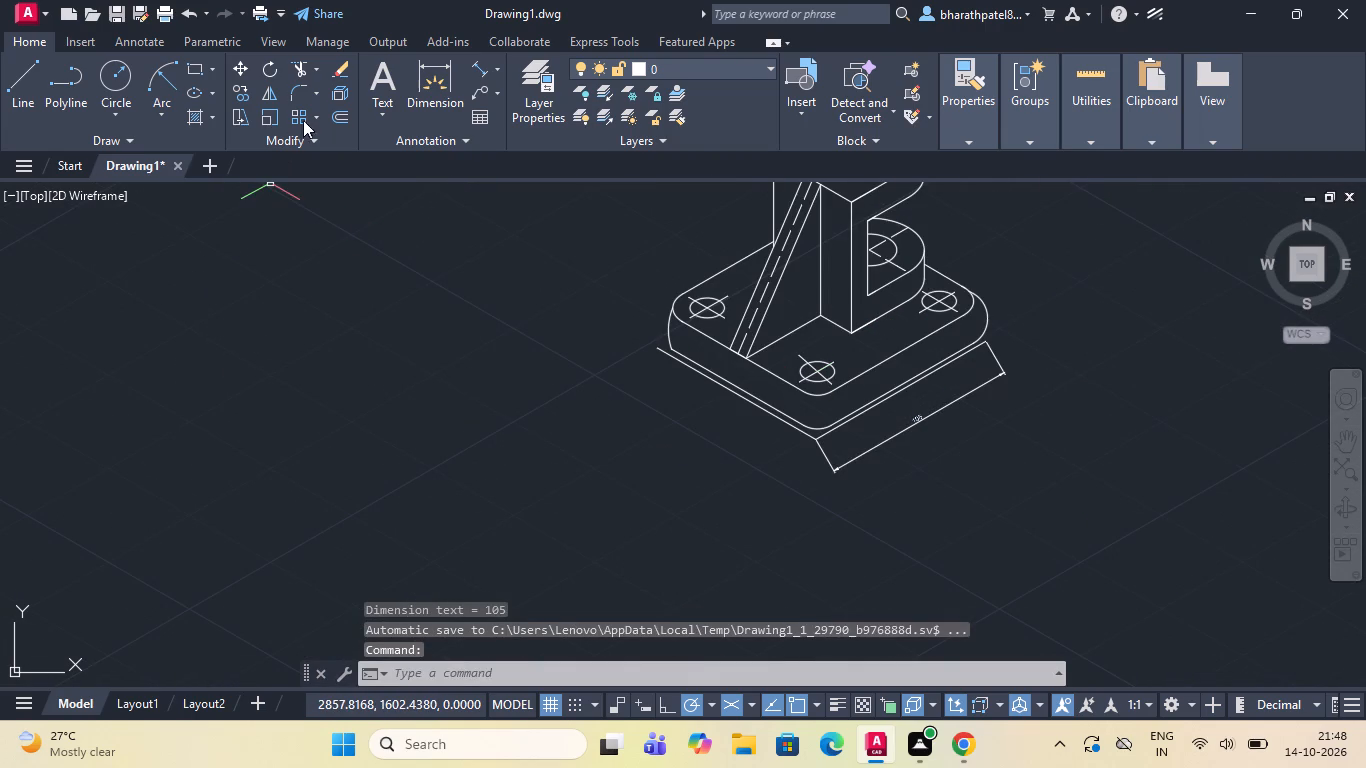
pyautogui.click(476, 70)
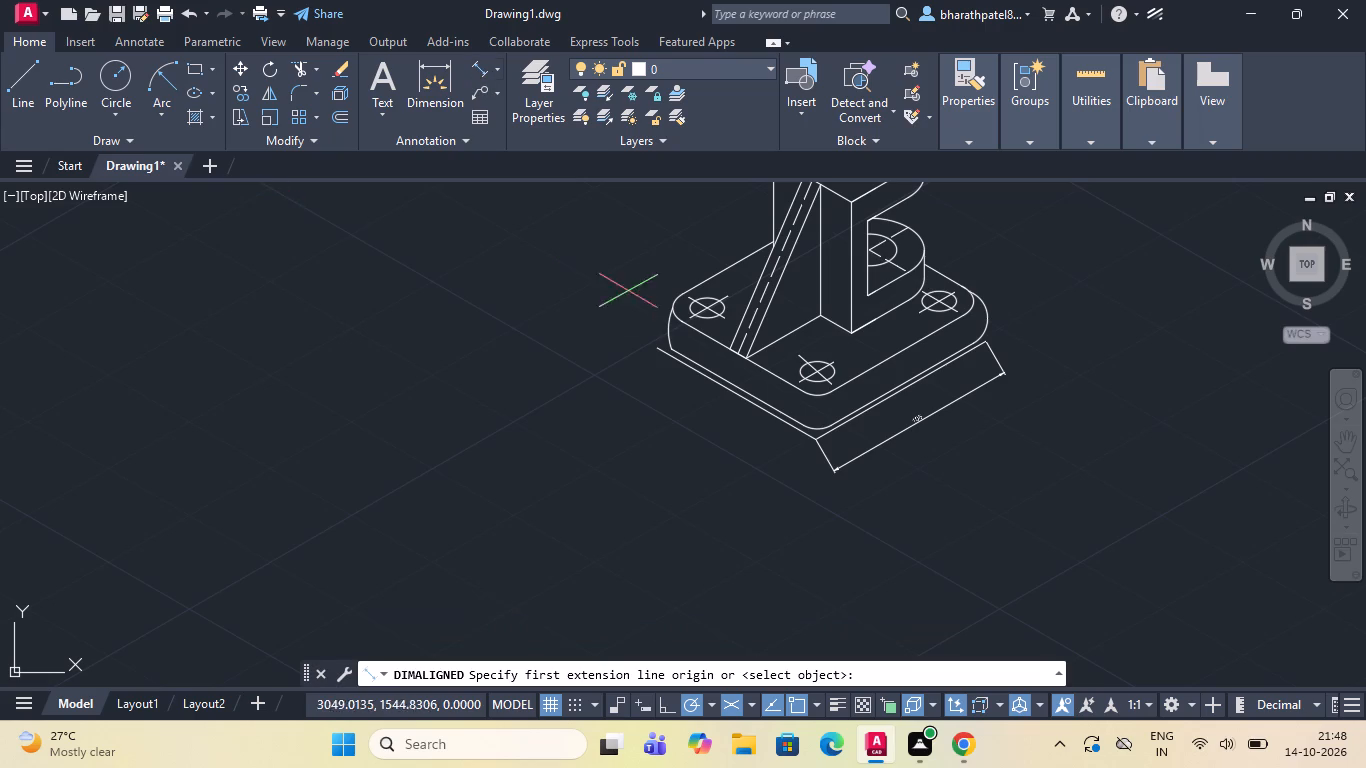
pyautogui.click(658, 347)
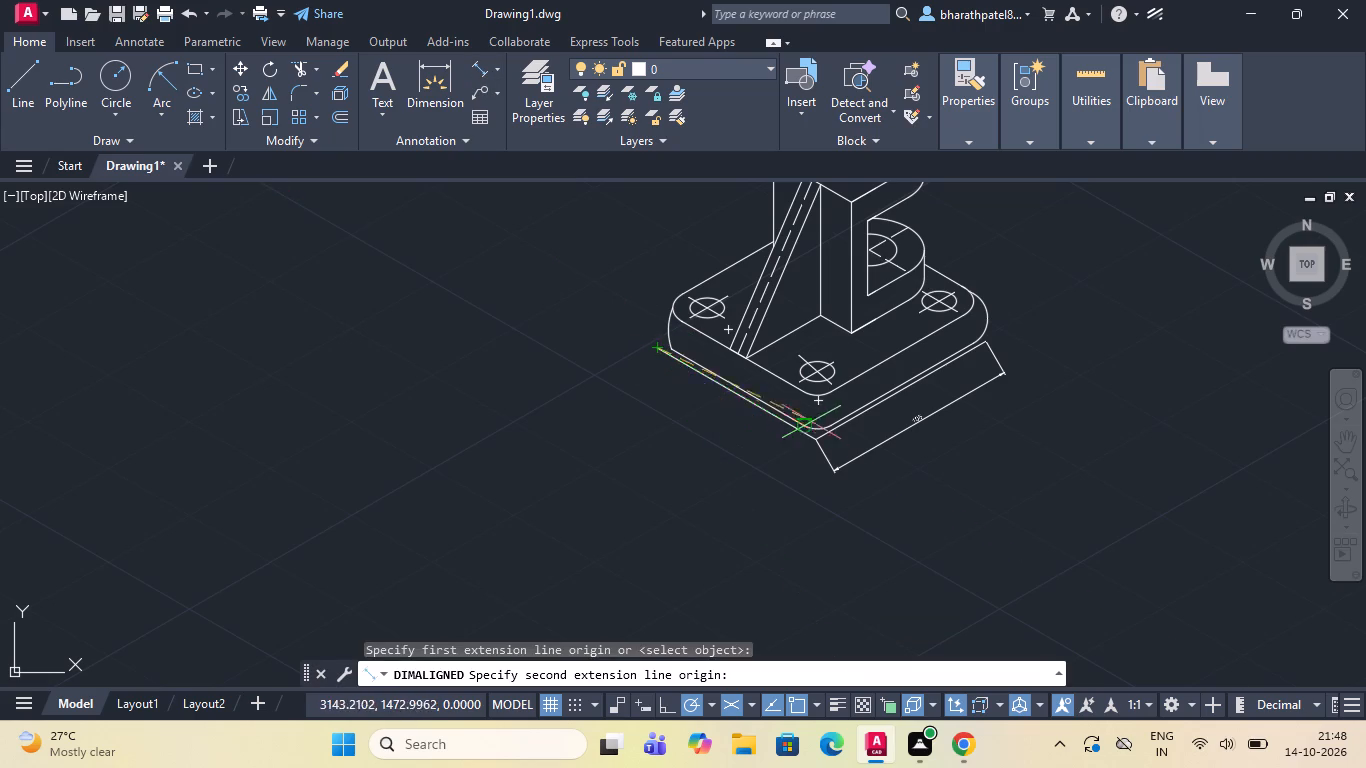
pyautogui.scroll(3, 816, 452)
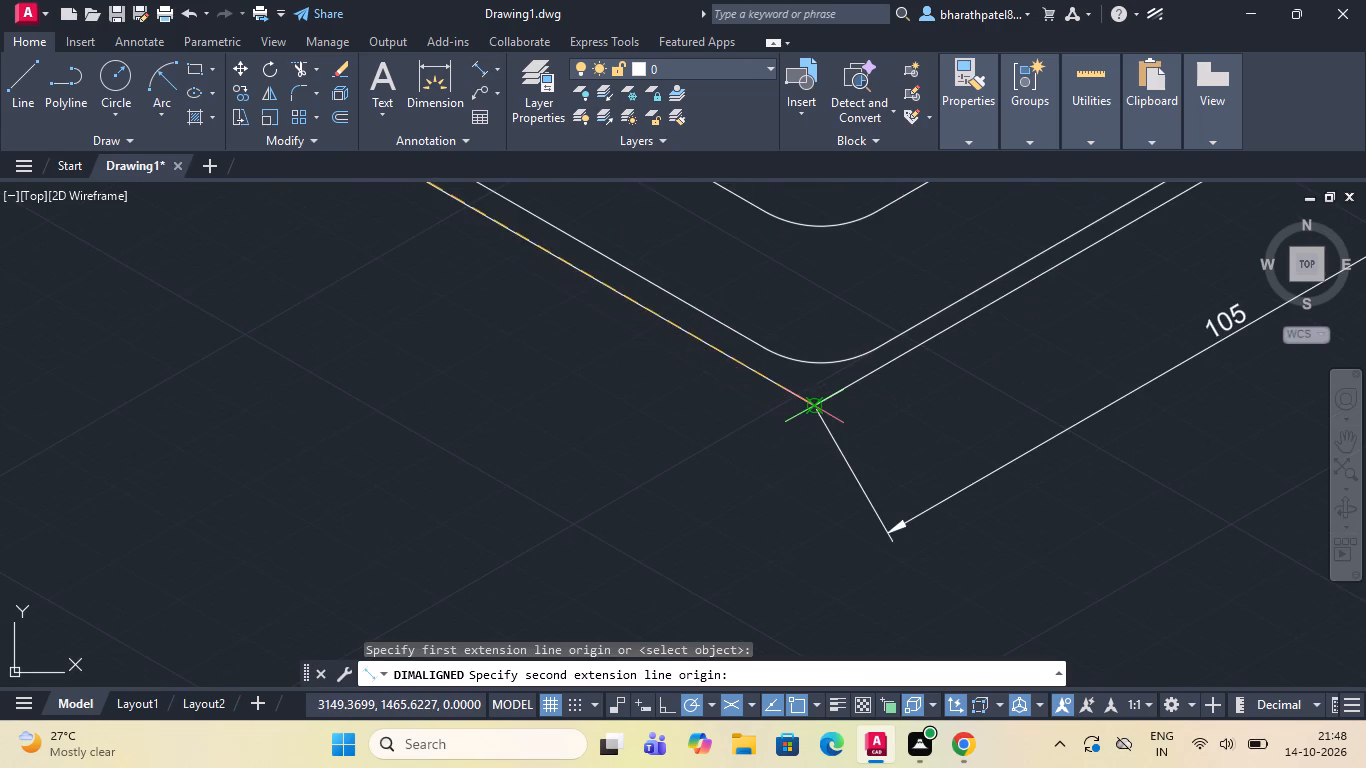
pyautogui.click(813, 403)
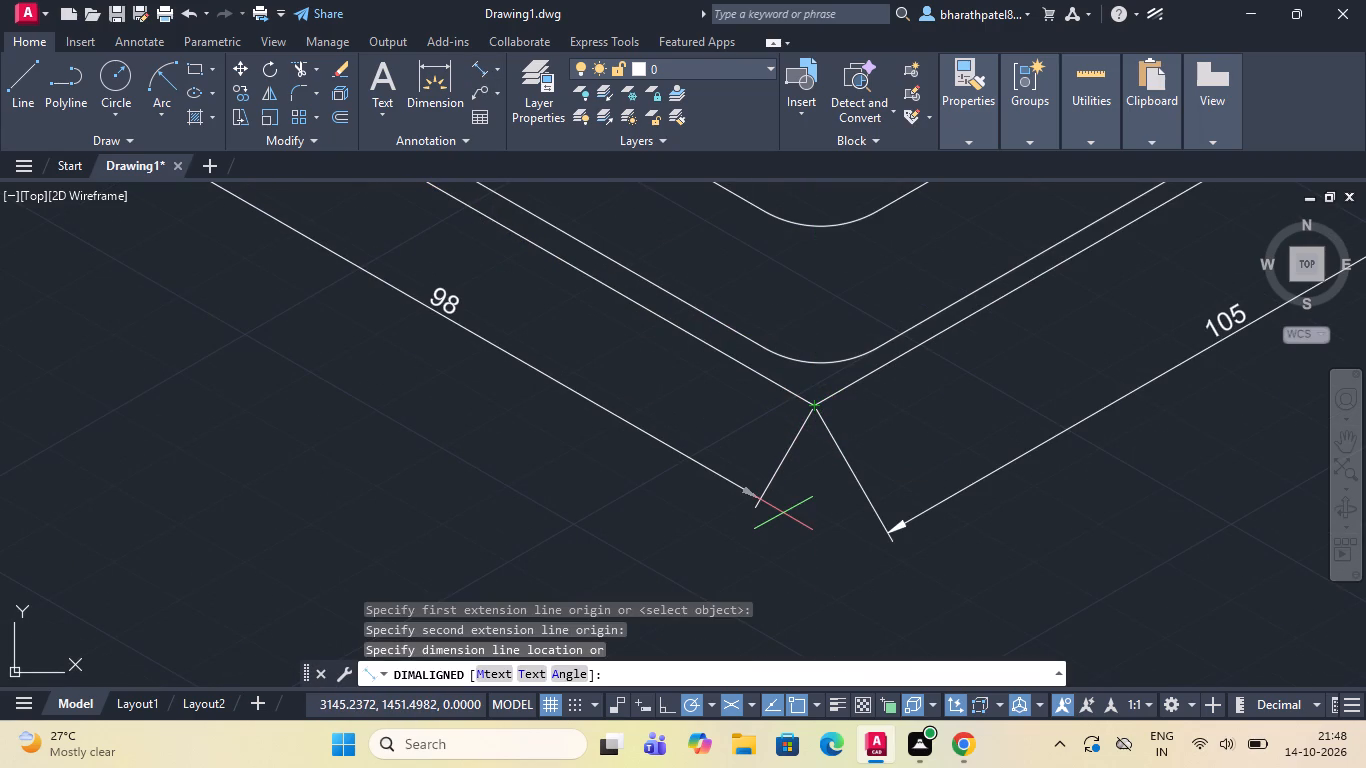
pyautogui.click(783, 513)
# Delete both helper lines below the base's front corner, keeping the two aligned dimensions.
pyautogui.click(833, 394)
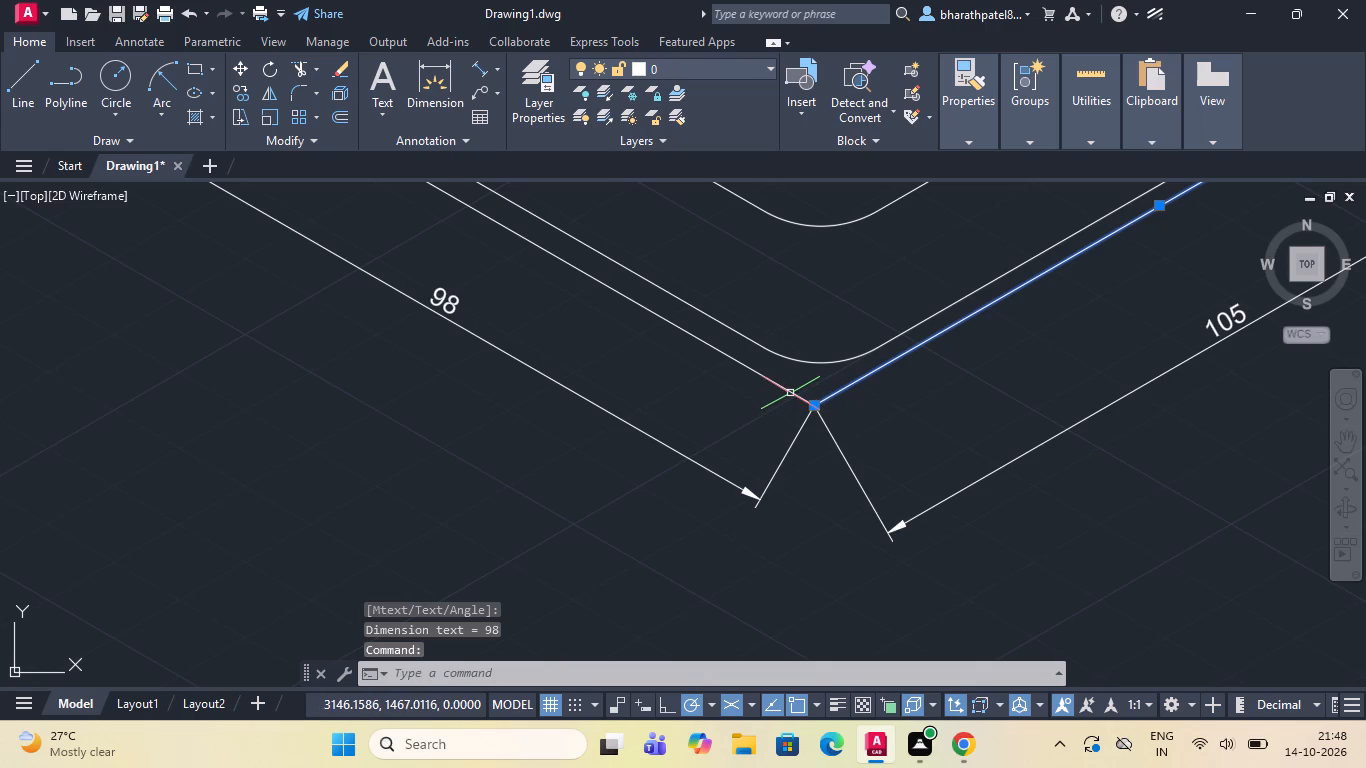
pyautogui.click(790, 392)
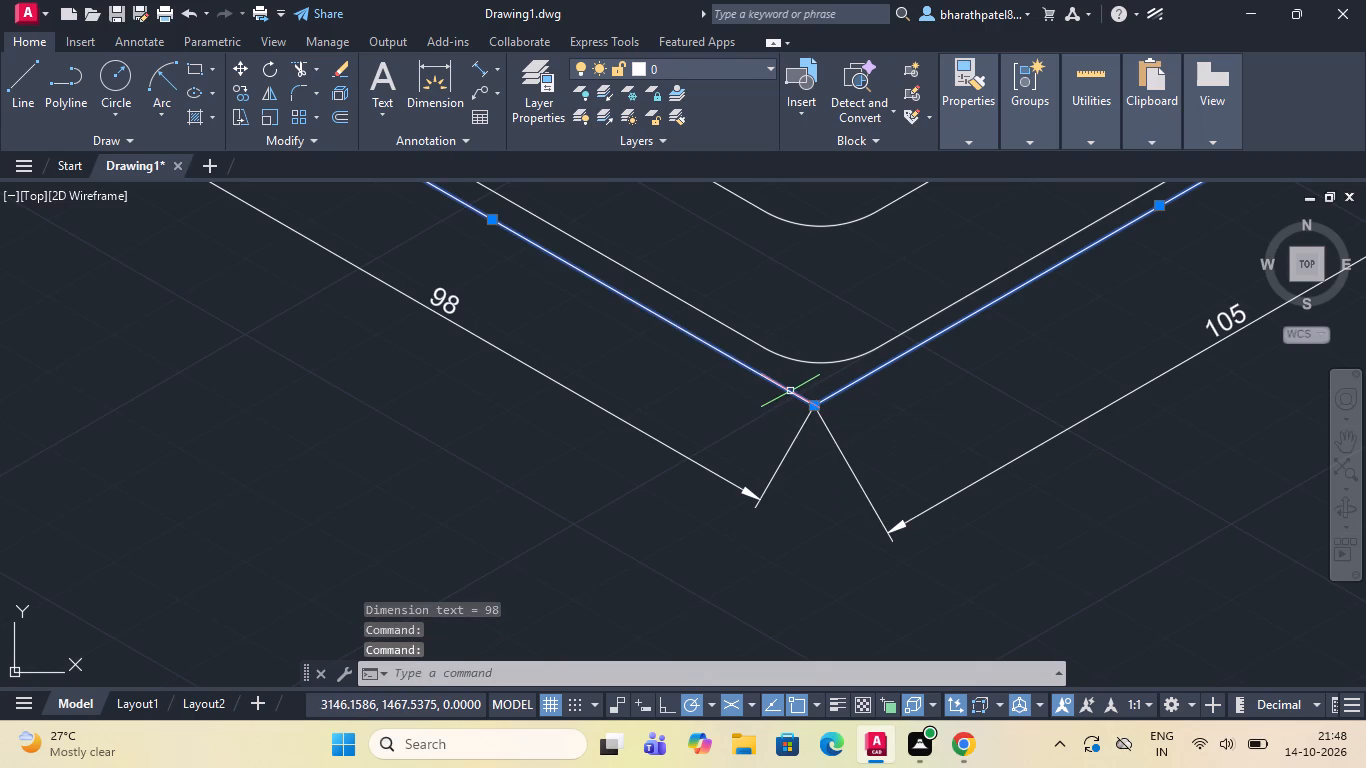
pyautogui.press('Delete')
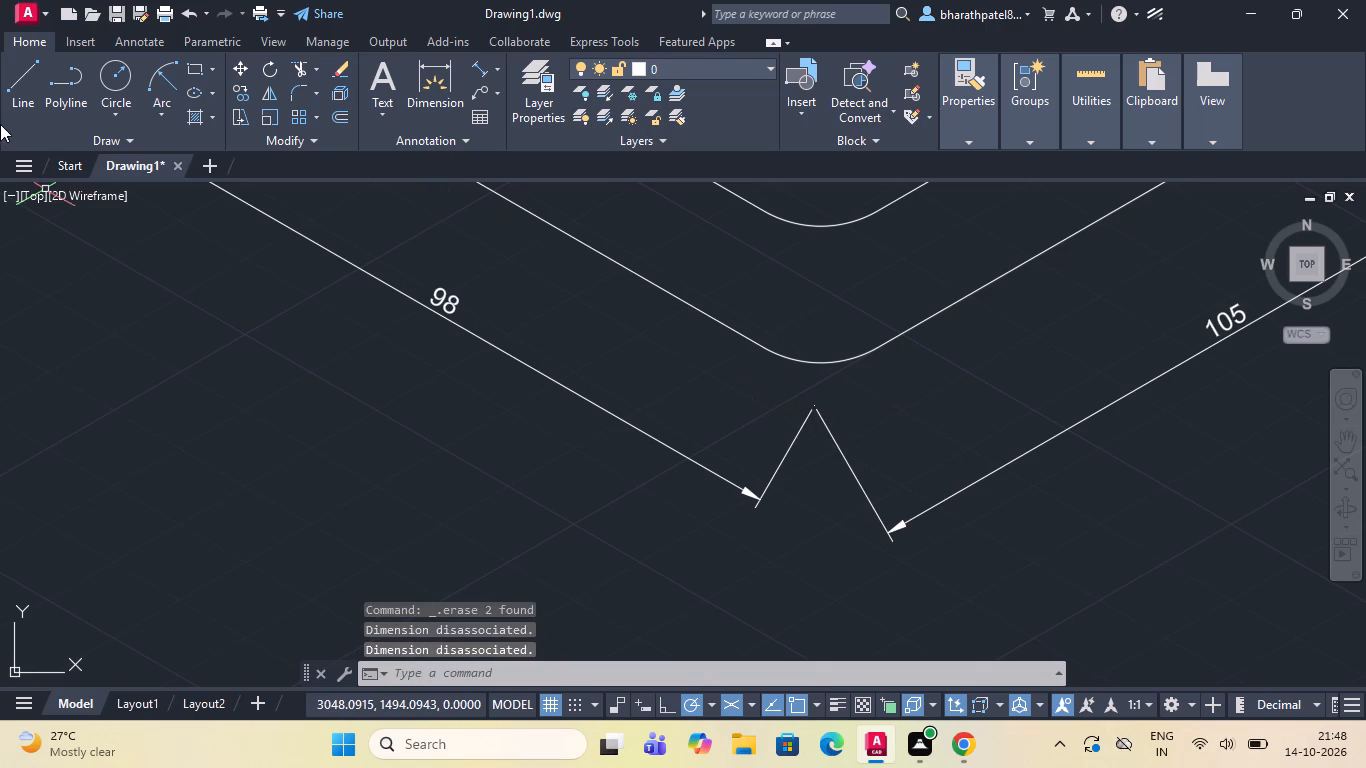
# Draw a vertical helper line about 32 units long crossing the upper and lower edges of the base plate's right-hand front side.
pyautogui.click(11, 98)
pyautogui.scroll(-2, 429, 311)
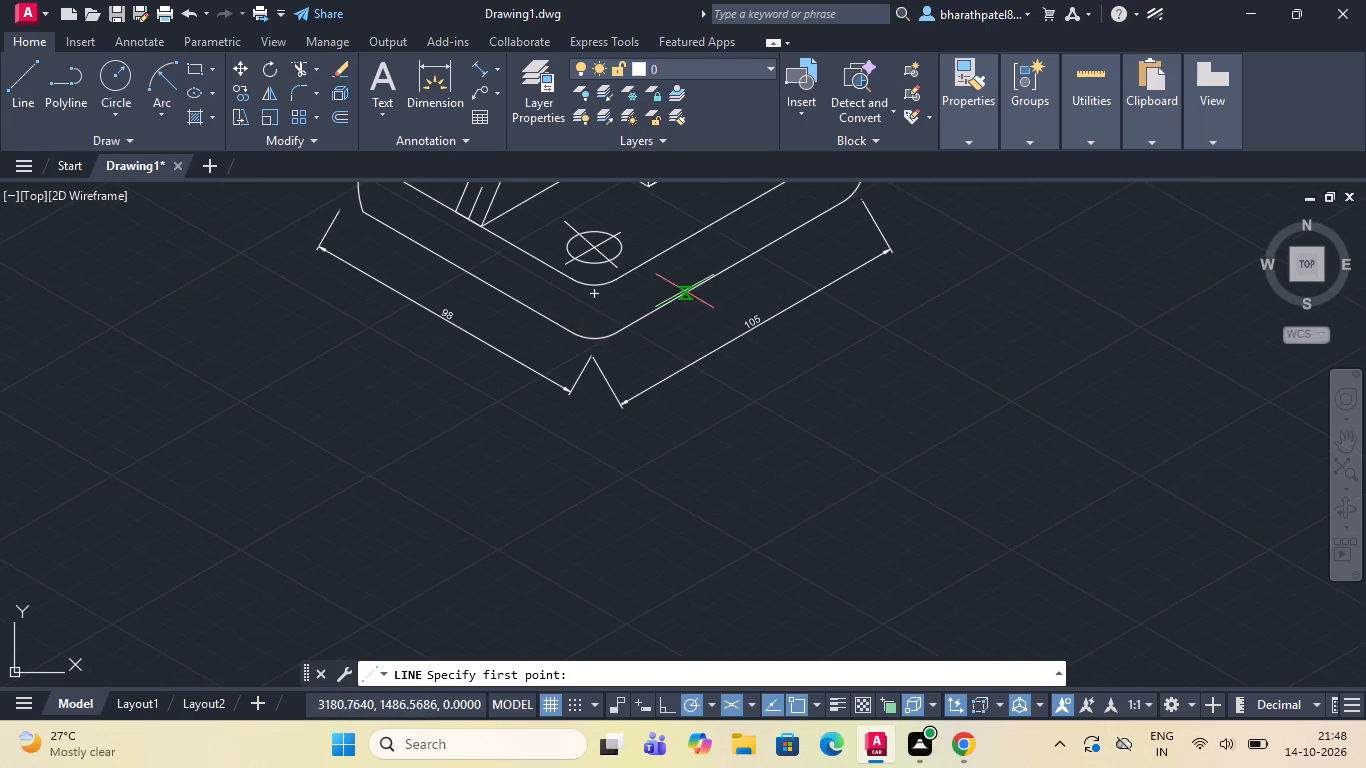
pyautogui.scroll(1, 684, 291)
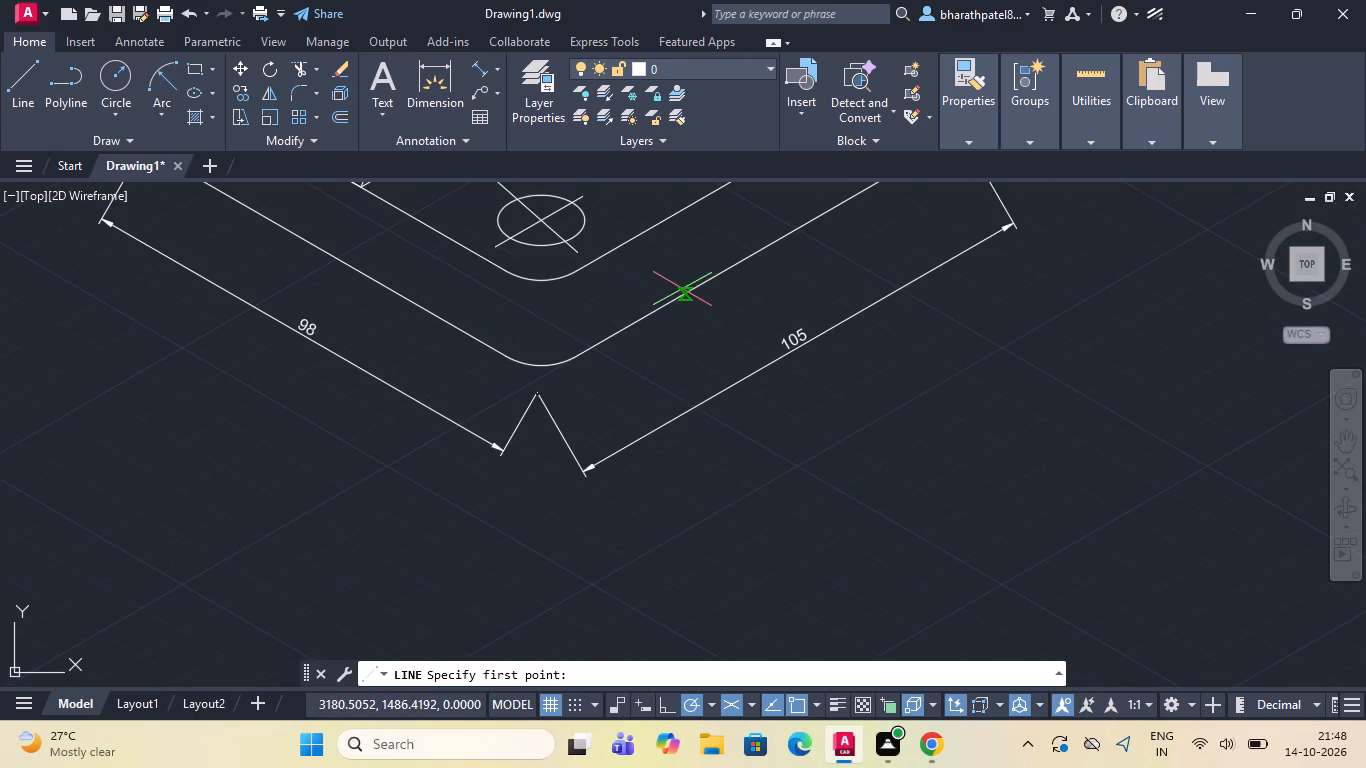
pyautogui.scroll(2, 682, 289)
pyautogui.scroll(-3, 682, 289)
pyautogui.scroll(2, 668, 222)
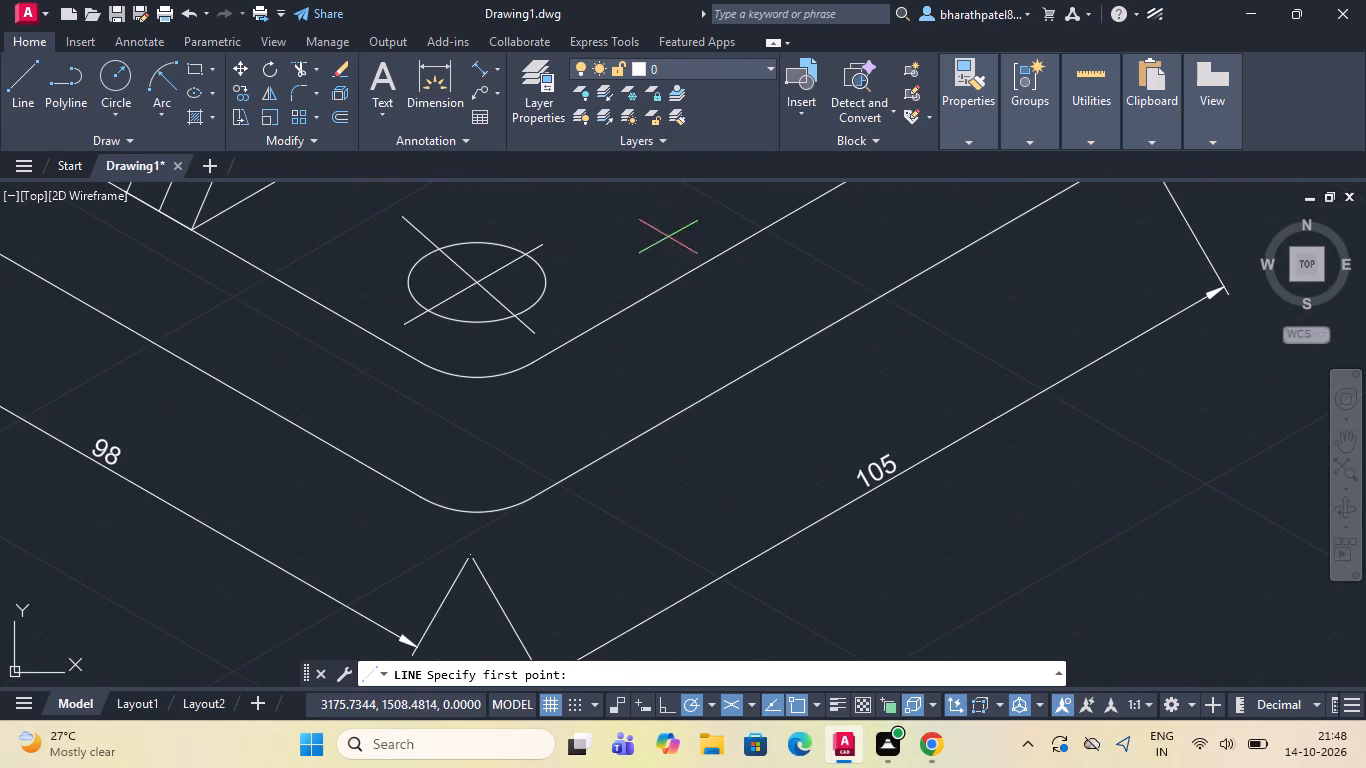
pyautogui.moveTo(667, 234); pyautogui.dragTo(691, 273)
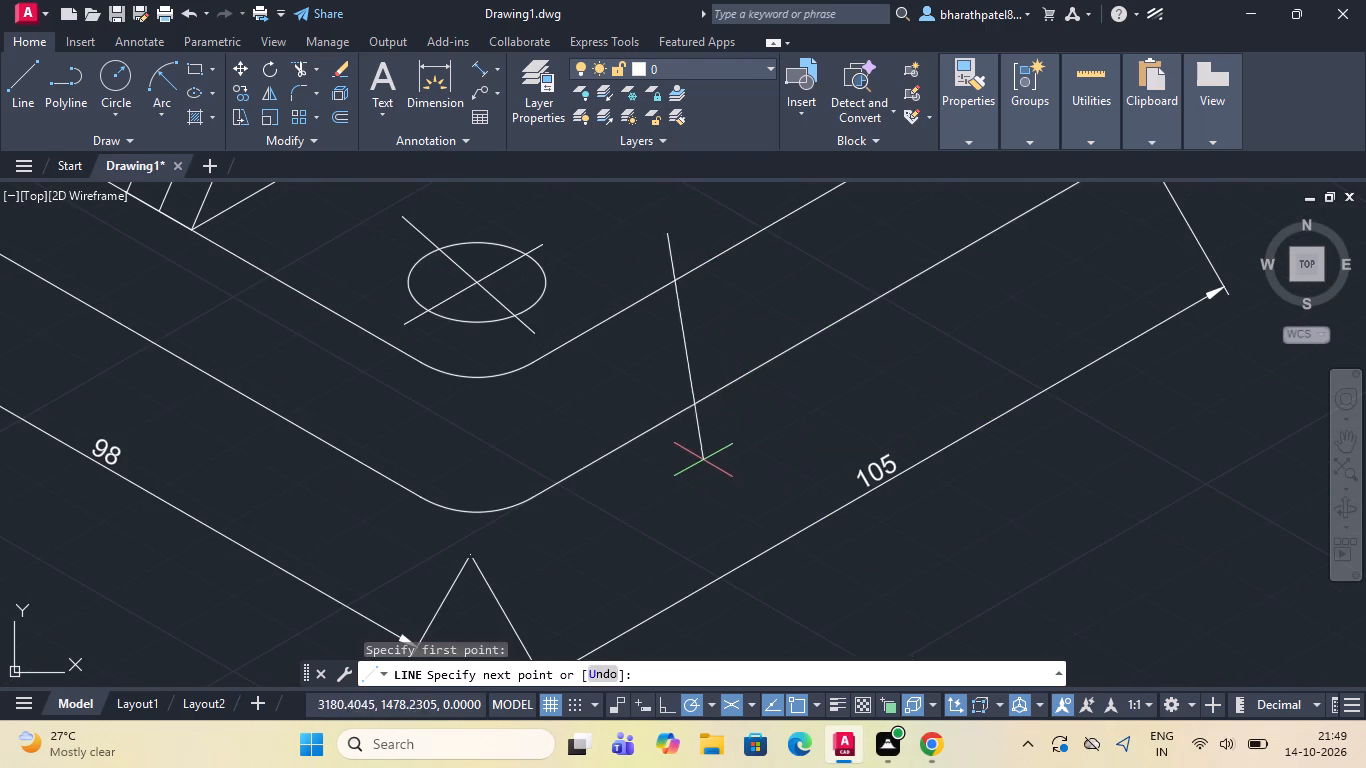
pyautogui.click(672, 471)
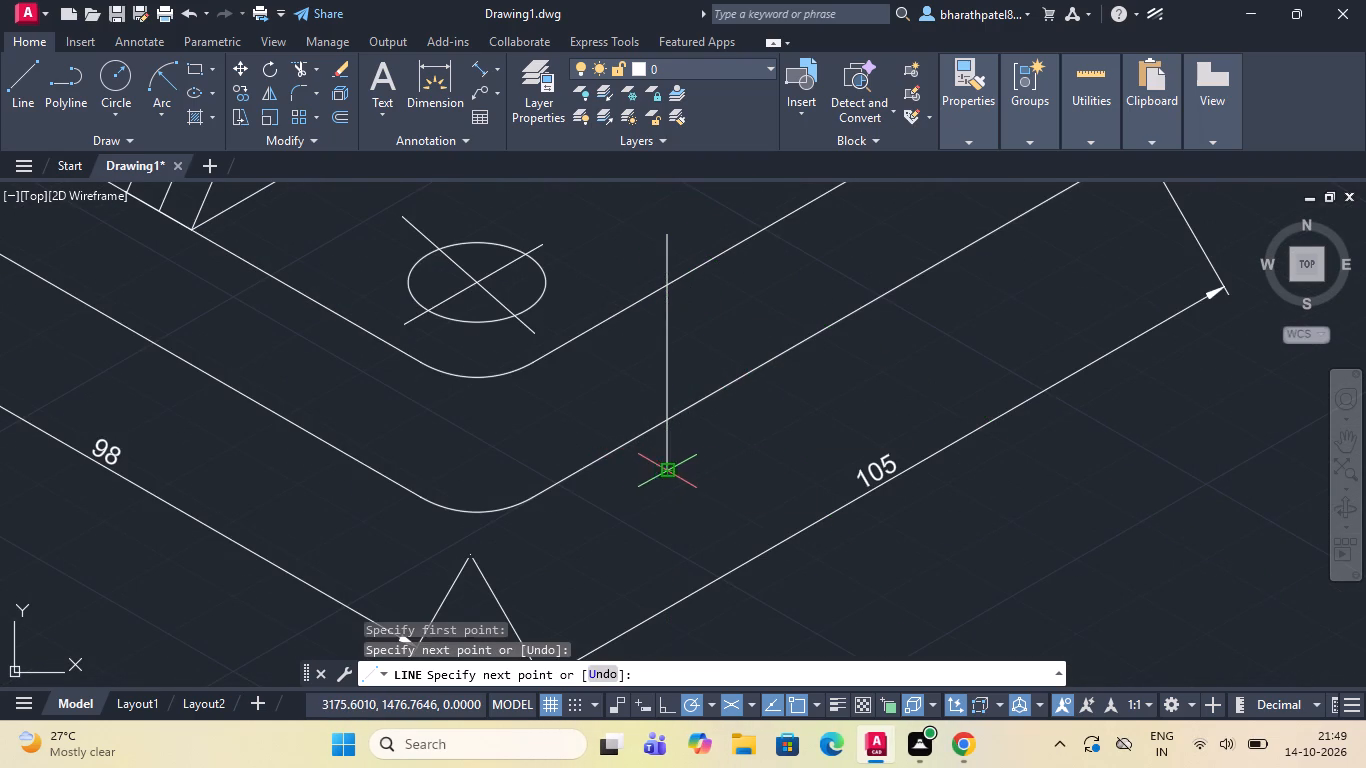
pyautogui.press('Escape')
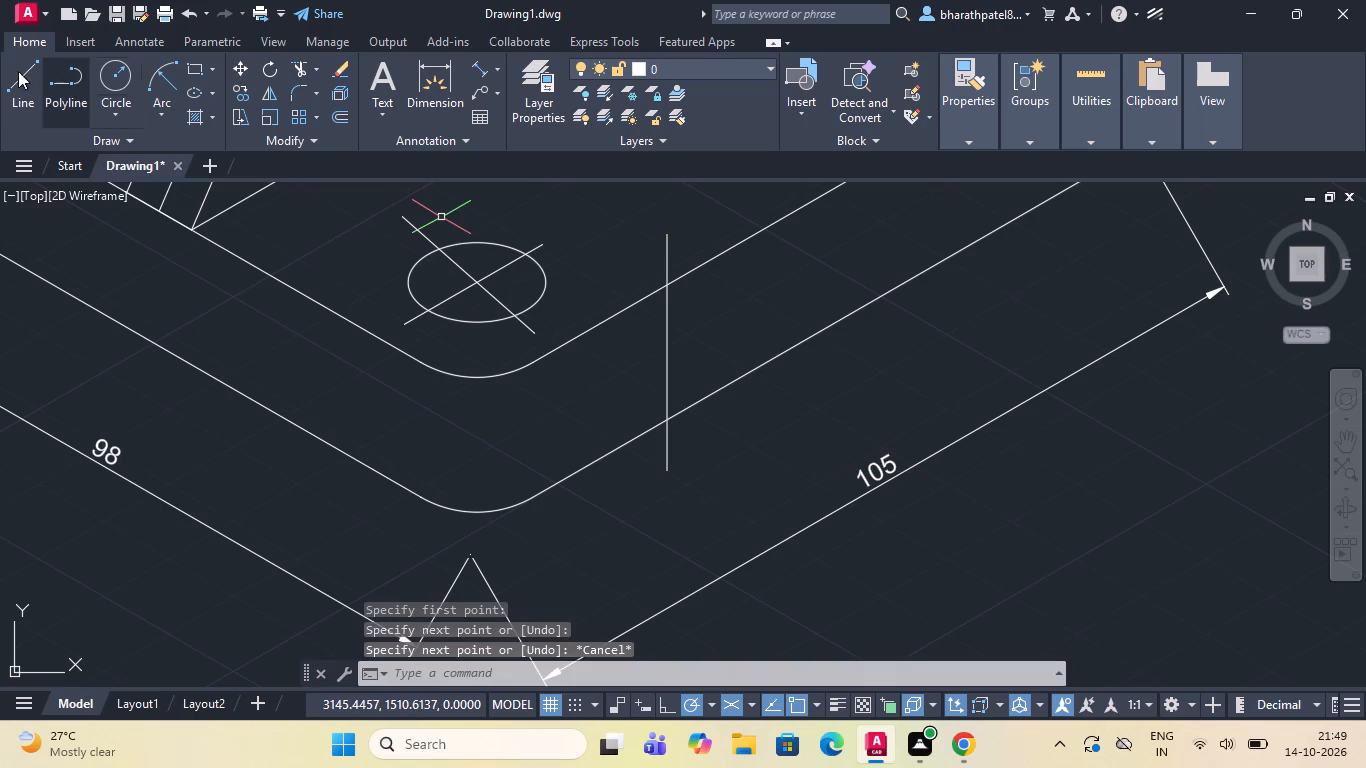
# Add an aligned dimension for the base plate's thickness between the helper line's two edge intersections, placed just right of the line.
pyautogui.moveTo(478, 68); pyautogui.dragTo(510, 109)
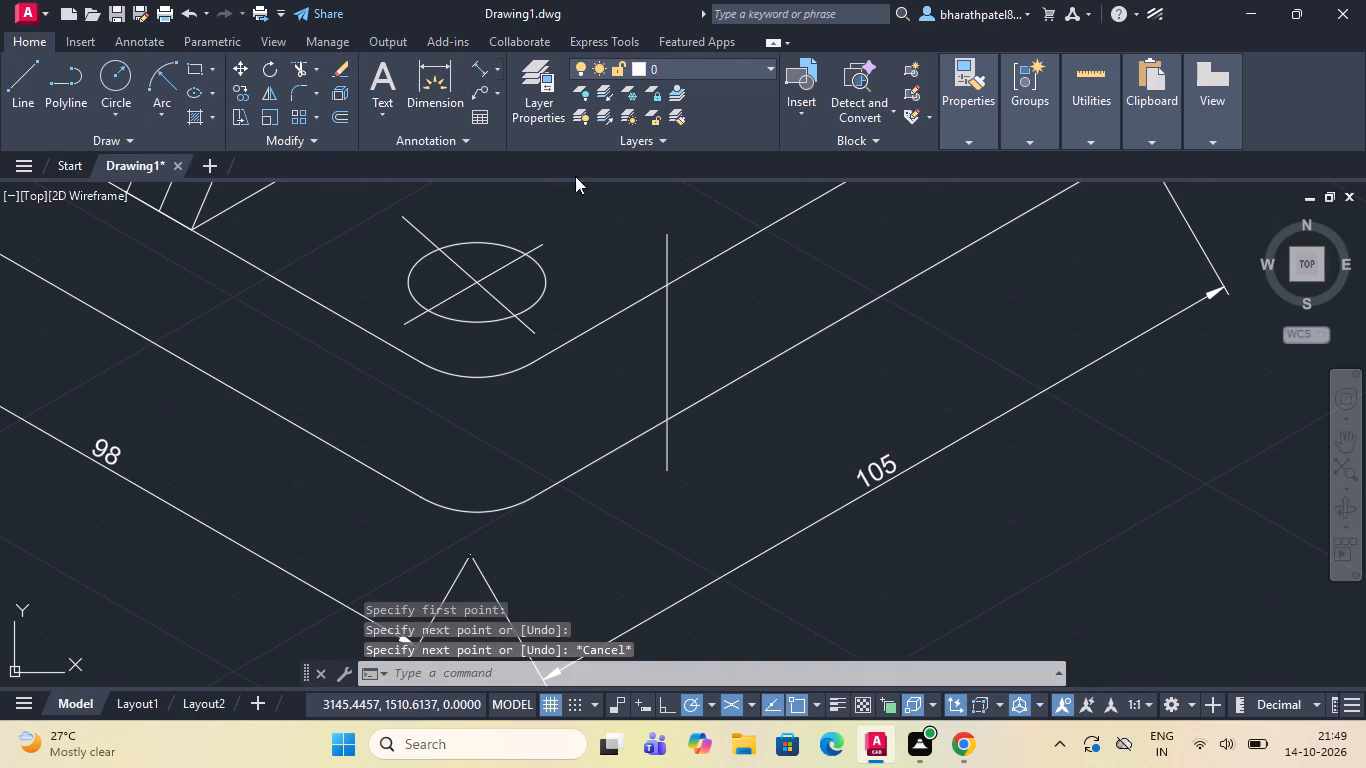
pyautogui.click(475, 65)
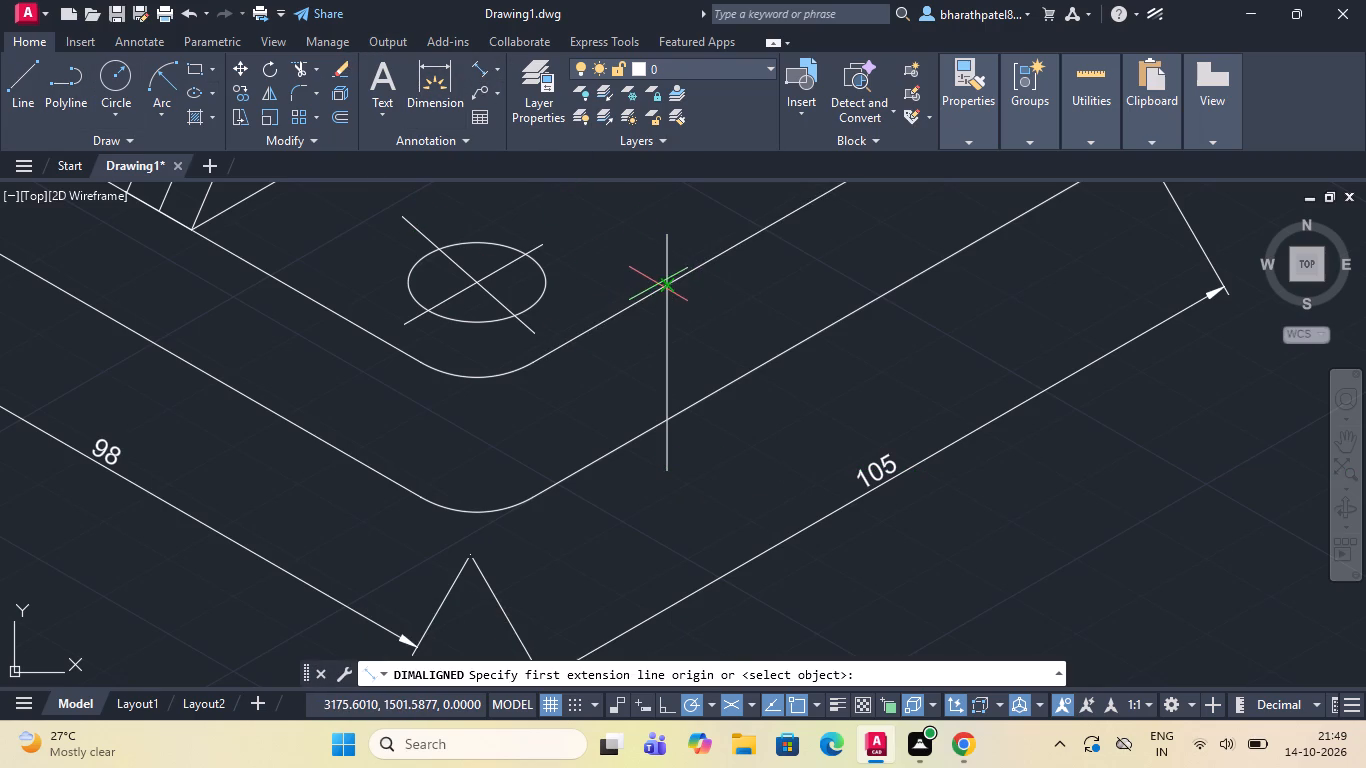
pyautogui.click(665, 282)
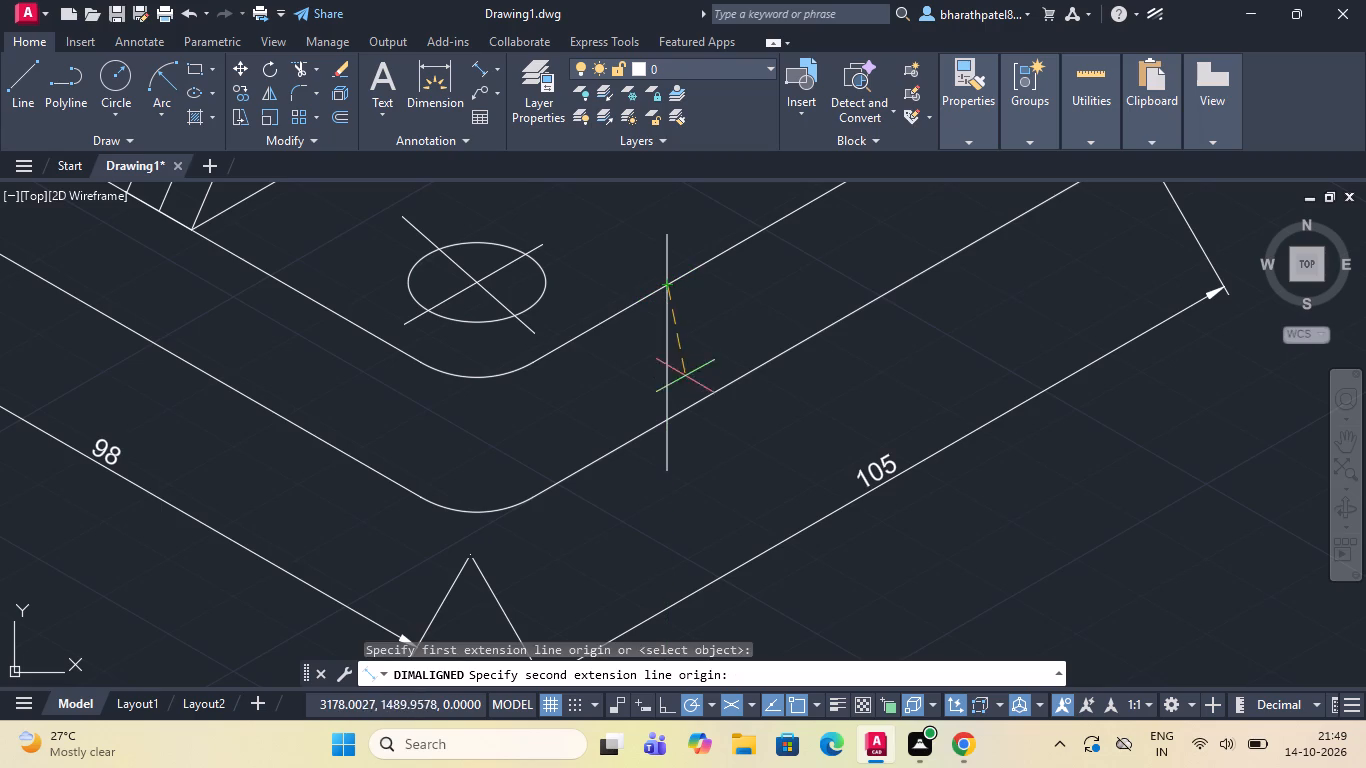
pyautogui.click(666, 416)
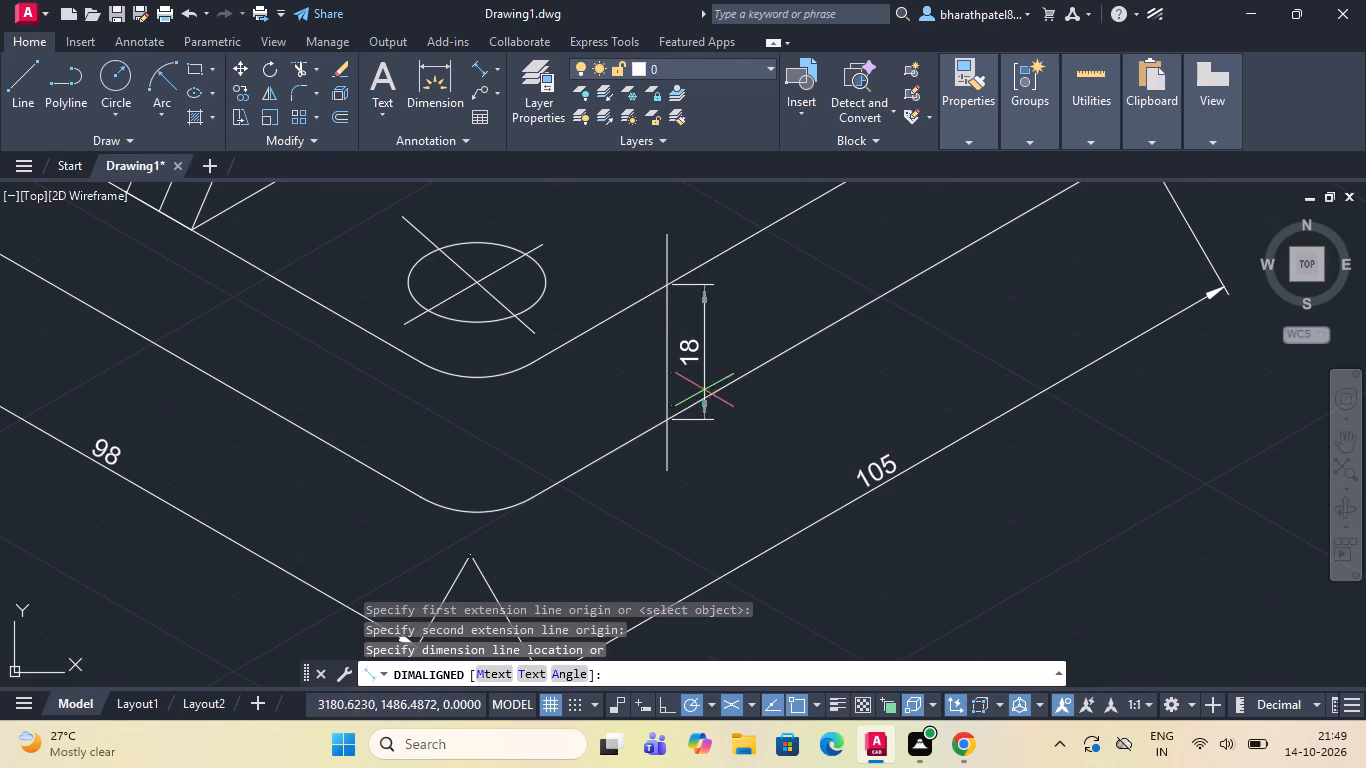
pyautogui.click(728, 382)
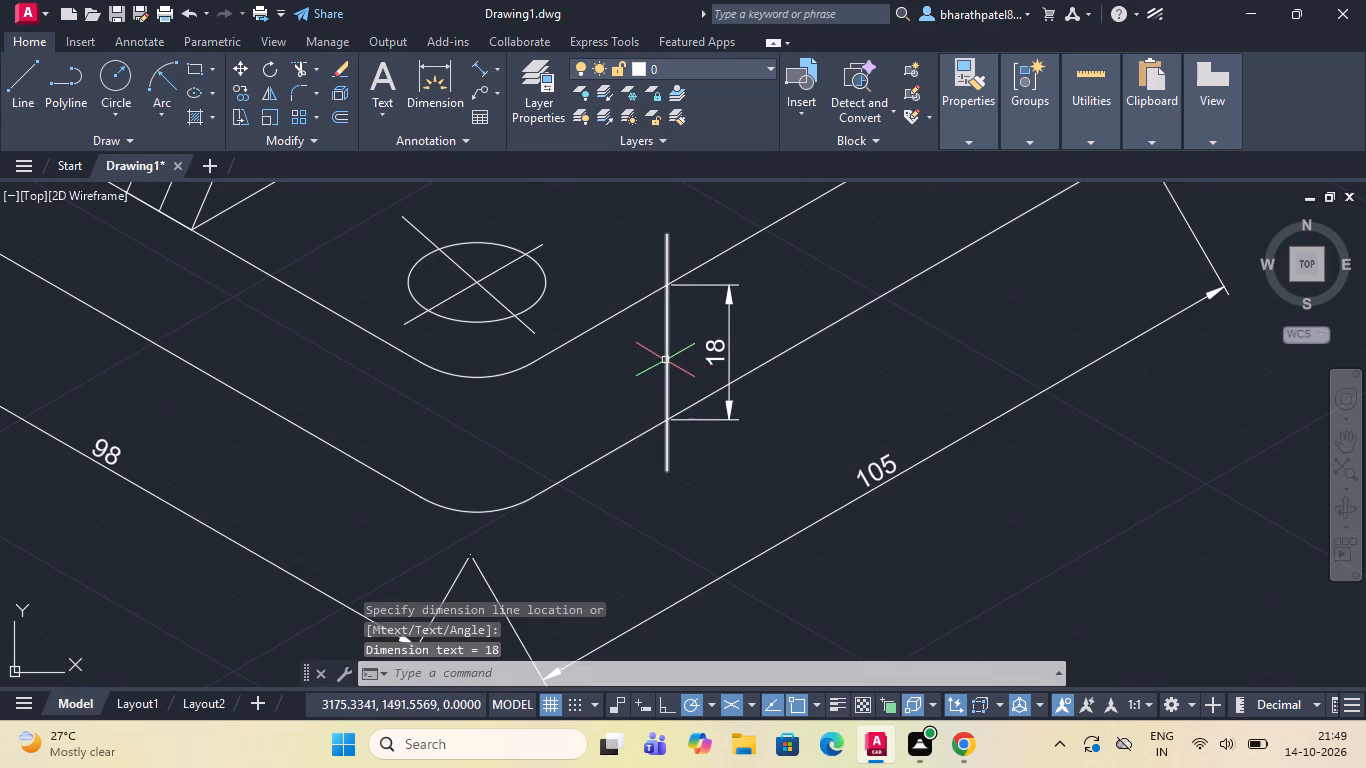
# Delete the vertical helper line across the base plate, keeping the thickness dimension.
pyautogui.click(665, 359)
pyautogui.press('Delete')
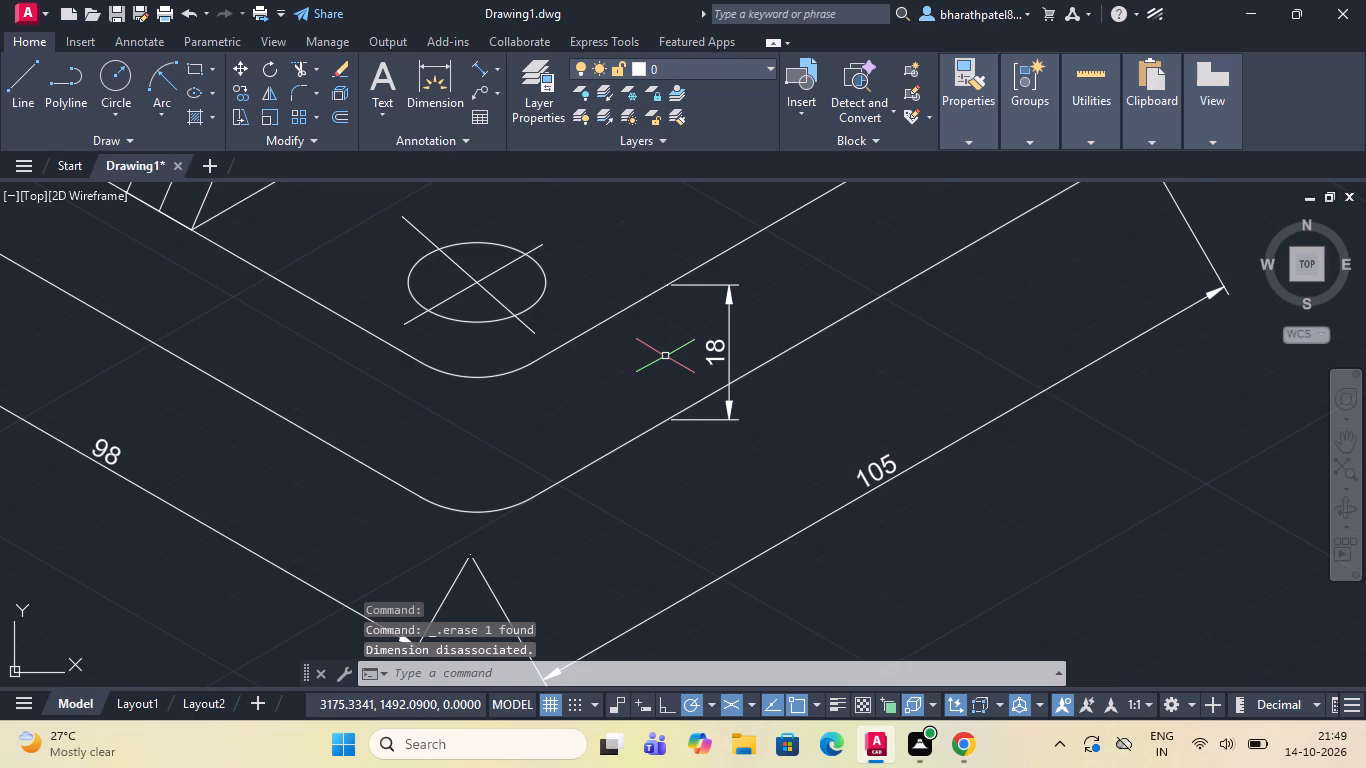
# Draw a vertical helper line about 22 units long crossing the upright's bottom edge and the lower edge of its inner opening.
pyautogui.scroll(-3, 667, 363)
pyautogui.scroll(3, 673, 278)
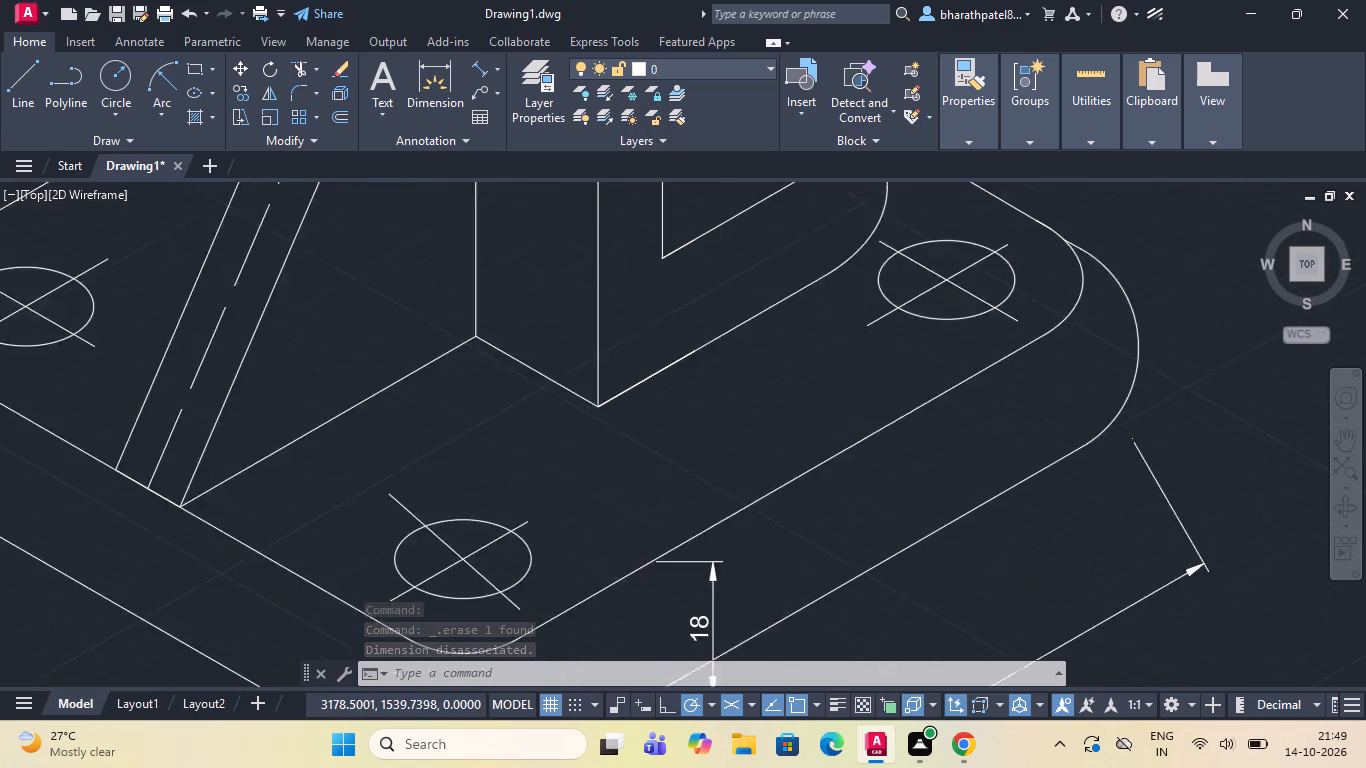
pyautogui.scroll(1, 673, 278)
pyautogui.scroll(-4, 673, 278)
pyautogui.scroll(4, 671, 256)
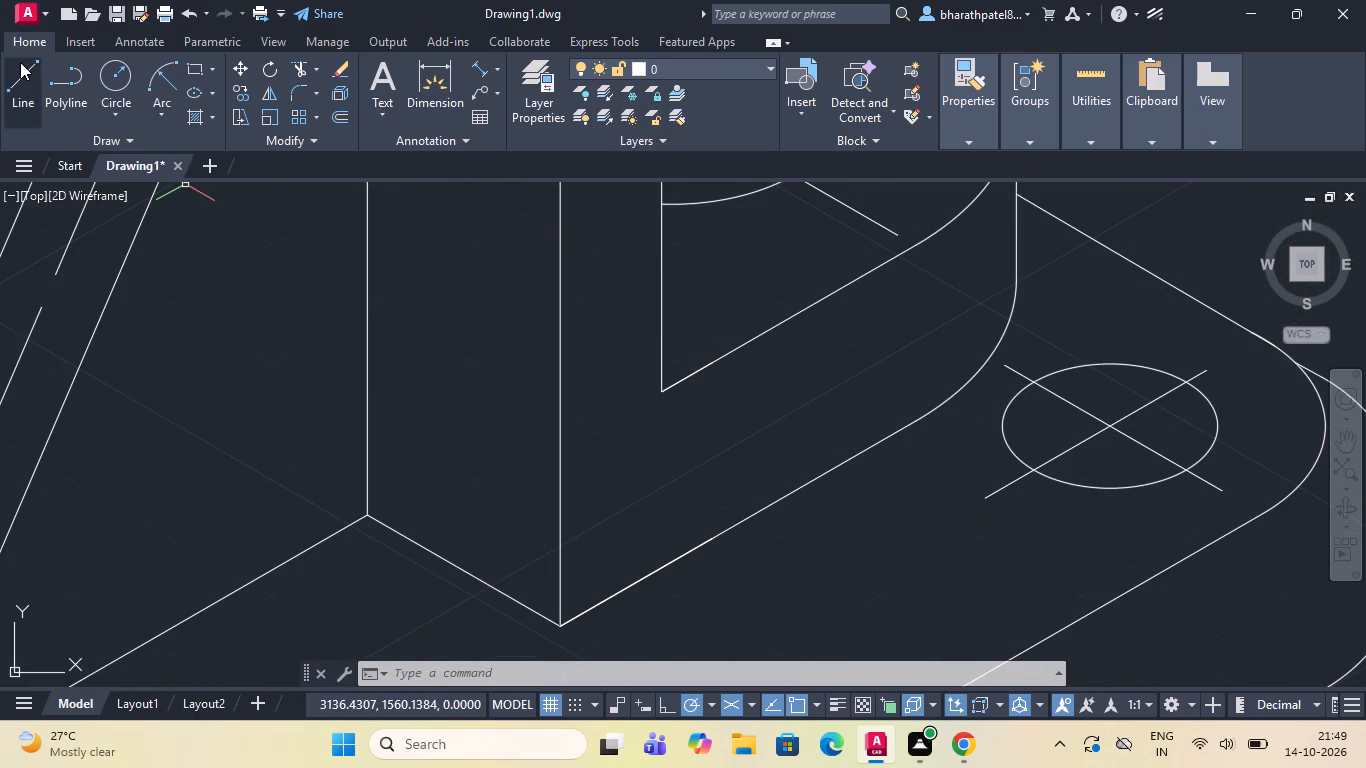
pyautogui.click(17, 65)
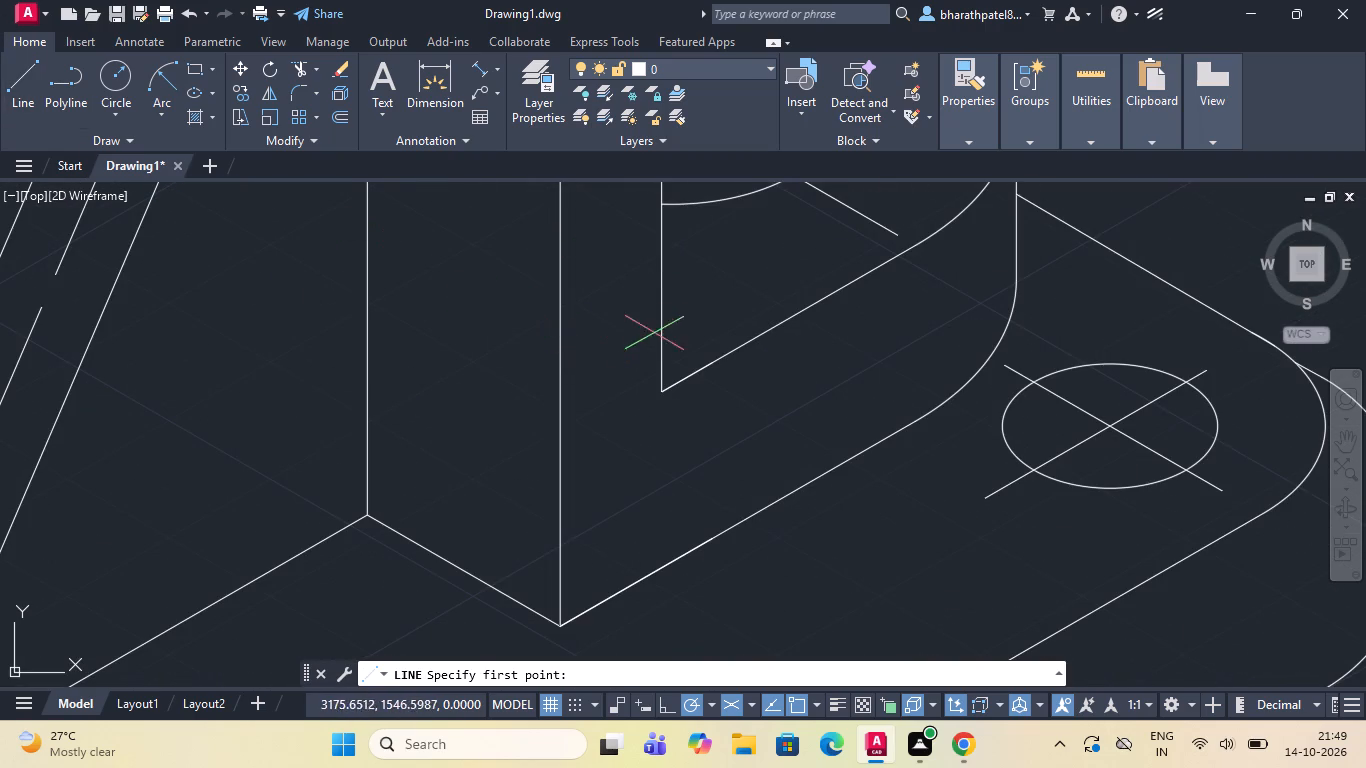
pyautogui.click(733, 309)
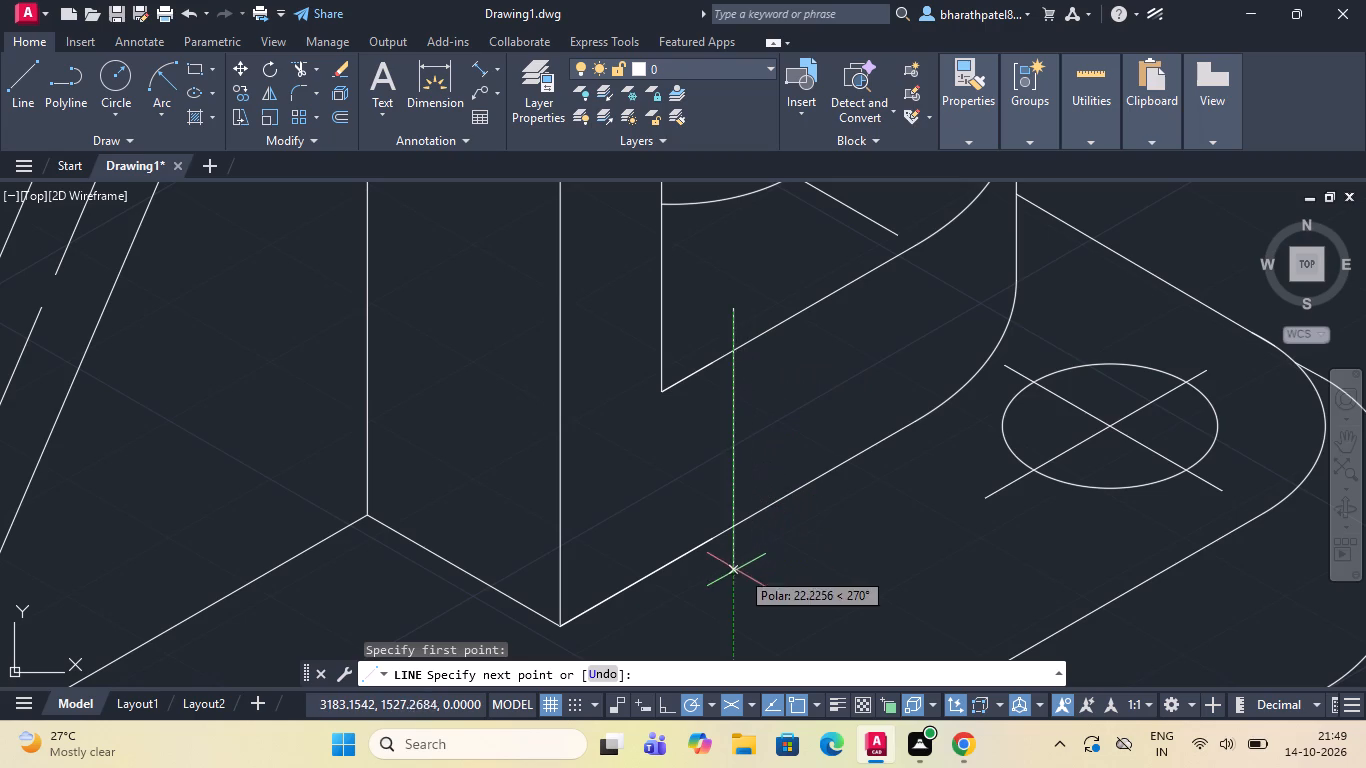
pyautogui.click(740, 567)
pyautogui.press('Escape')
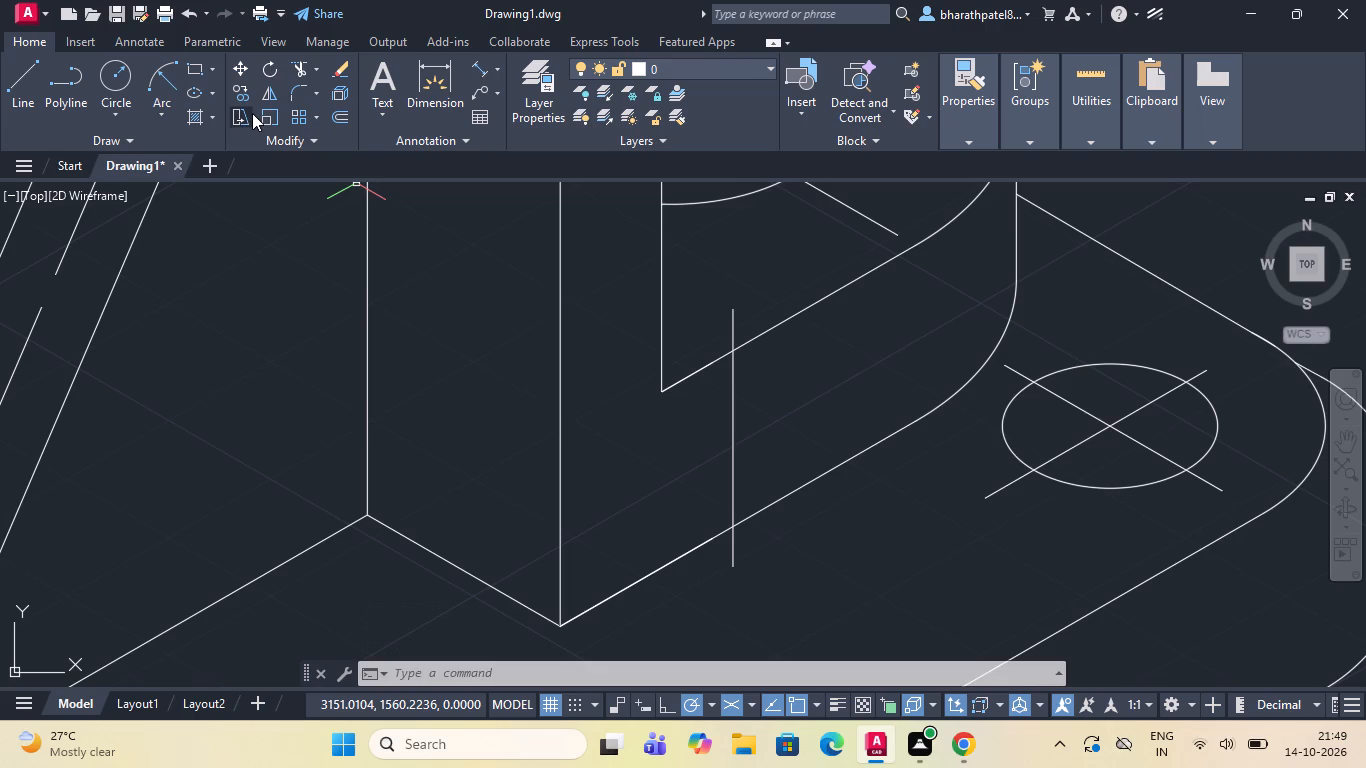
# Add an aligned dimension between the inner opening's lower edge and the upright's bottom edge, placed along the vertical helper line.
pyautogui.click(479, 66)
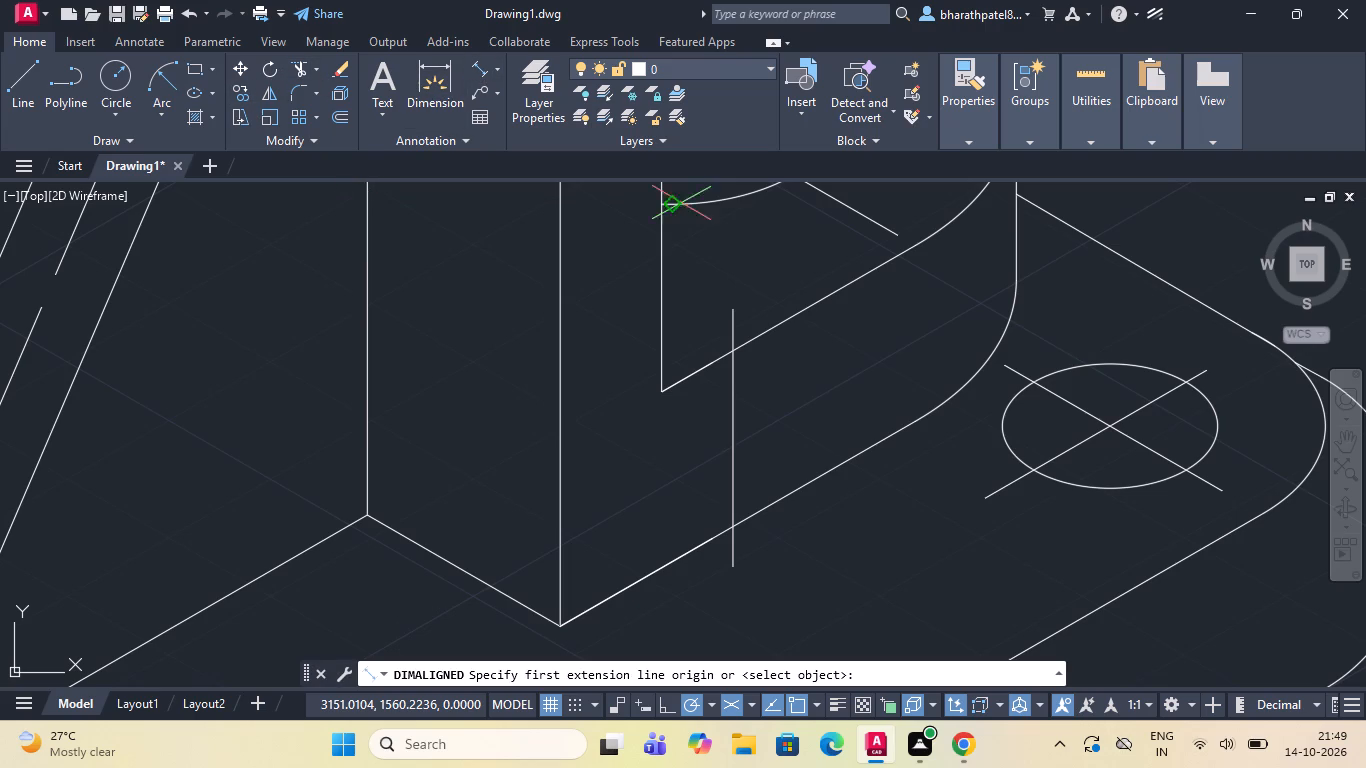
pyautogui.click(733, 355)
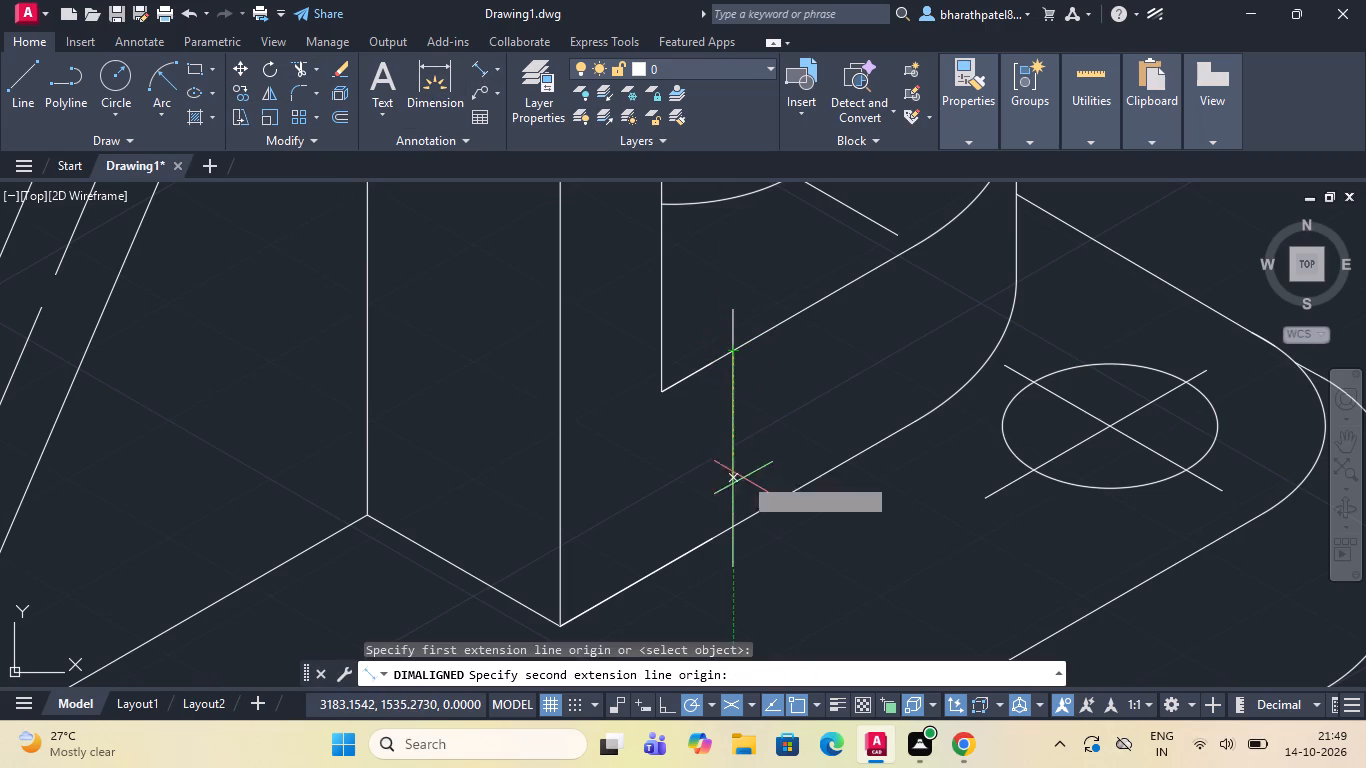
pyautogui.scroll(4, 717, 513)
pyautogui.scroll(-5, 761, 524)
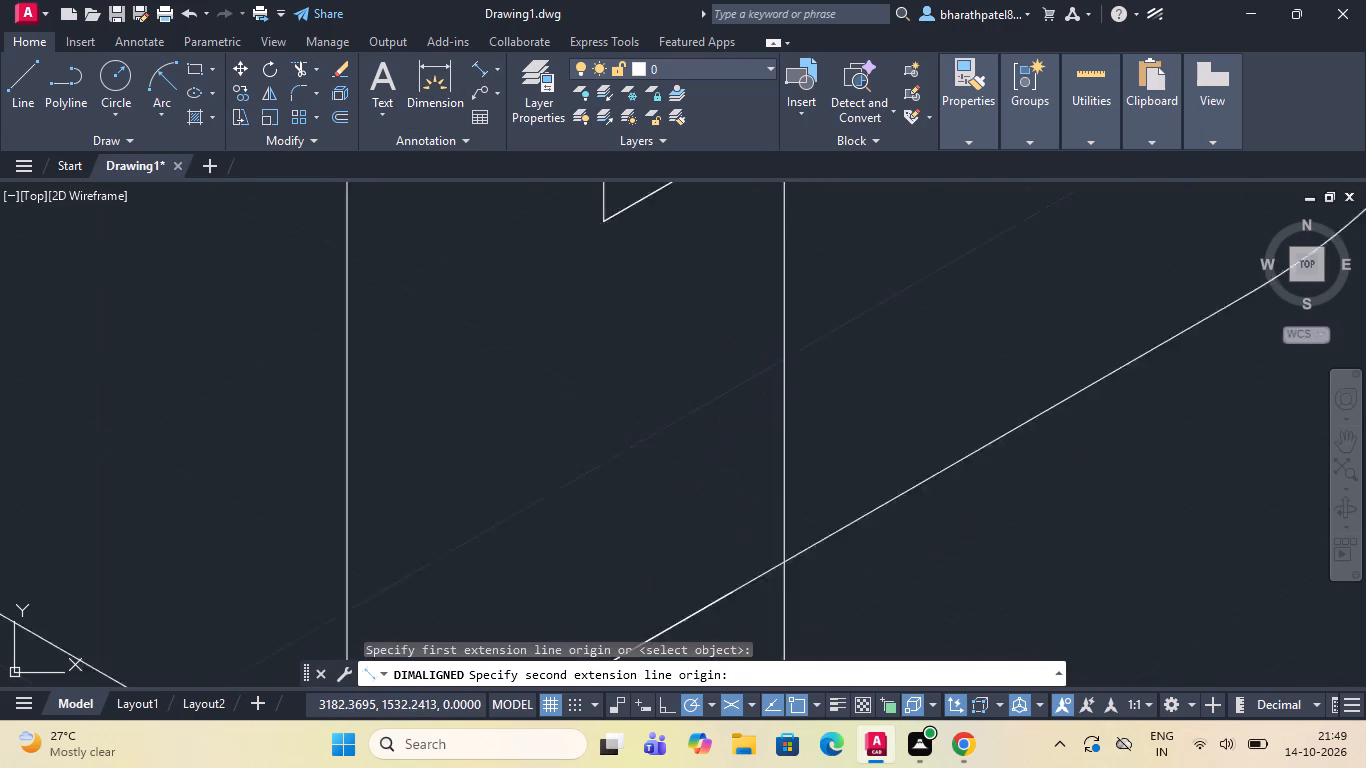
pyautogui.scroll(3, 766, 570)
pyautogui.click(783, 439)
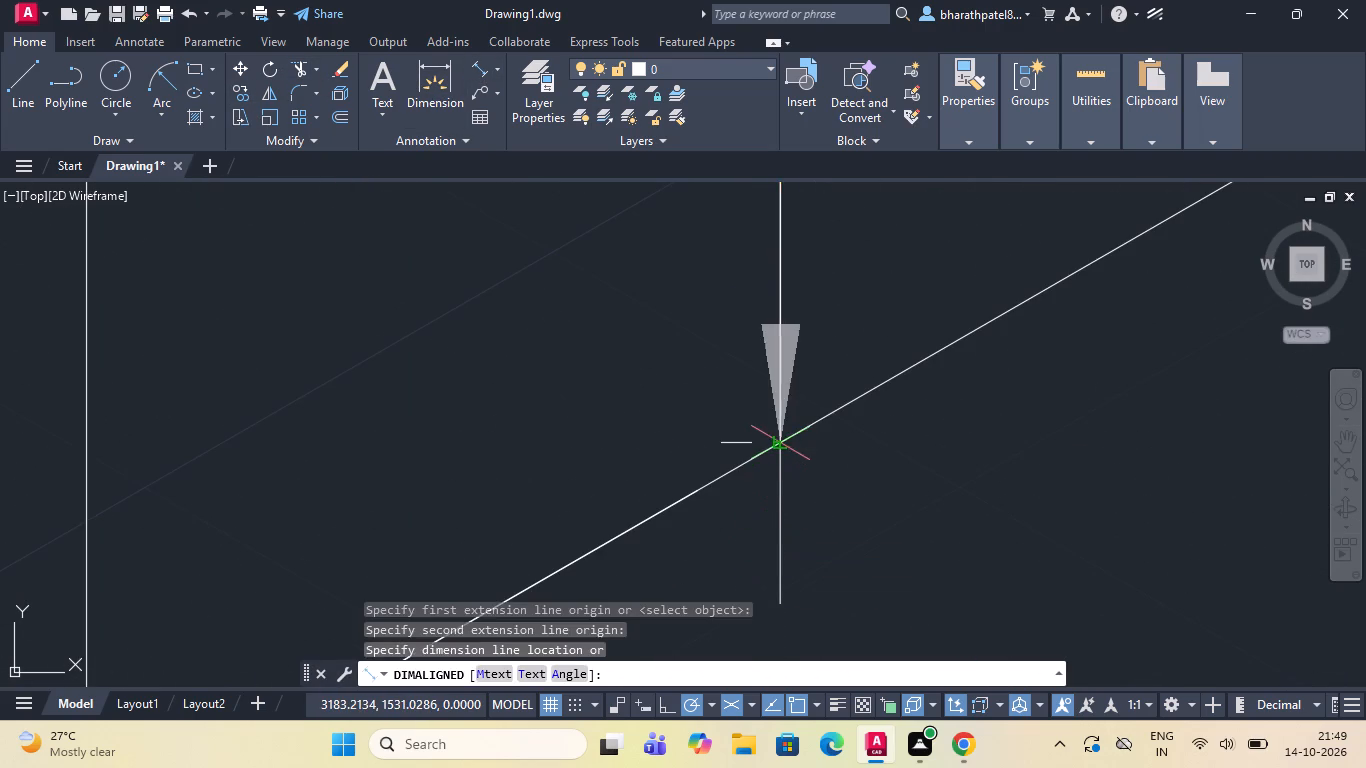
pyautogui.scroll(-3, 783, 439)
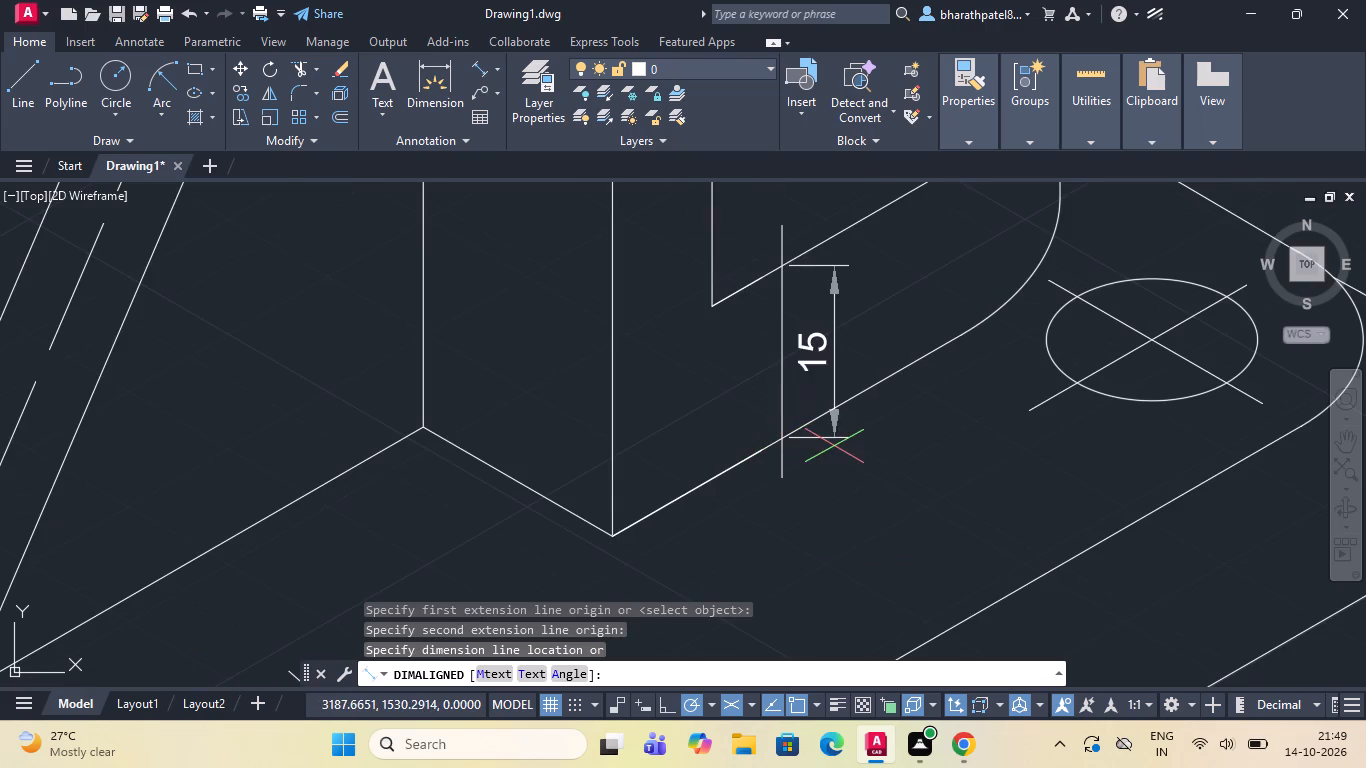
pyautogui.click(778, 436)
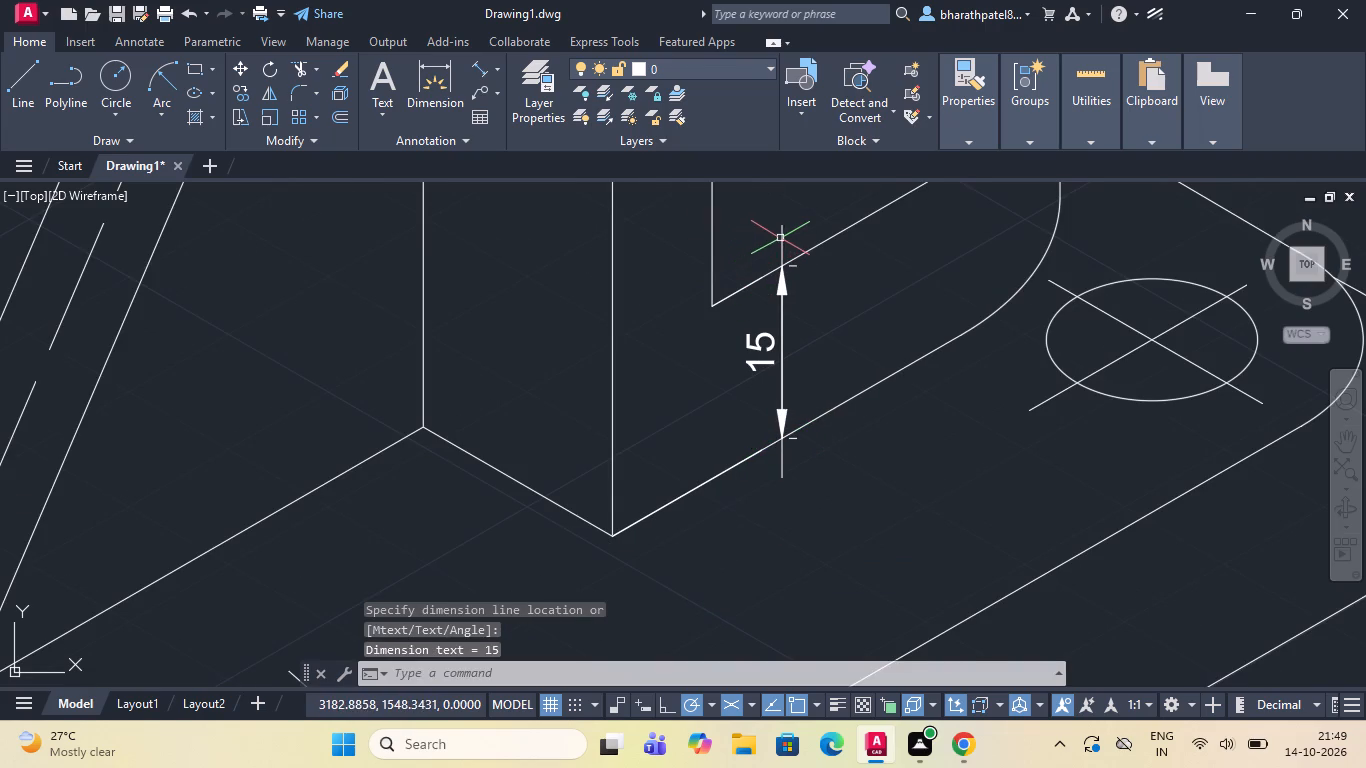
# Delete the vertical helper line on the upright, keeping its aligned dimension.
pyautogui.click(781, 237)
pyautogui.press('Delete')
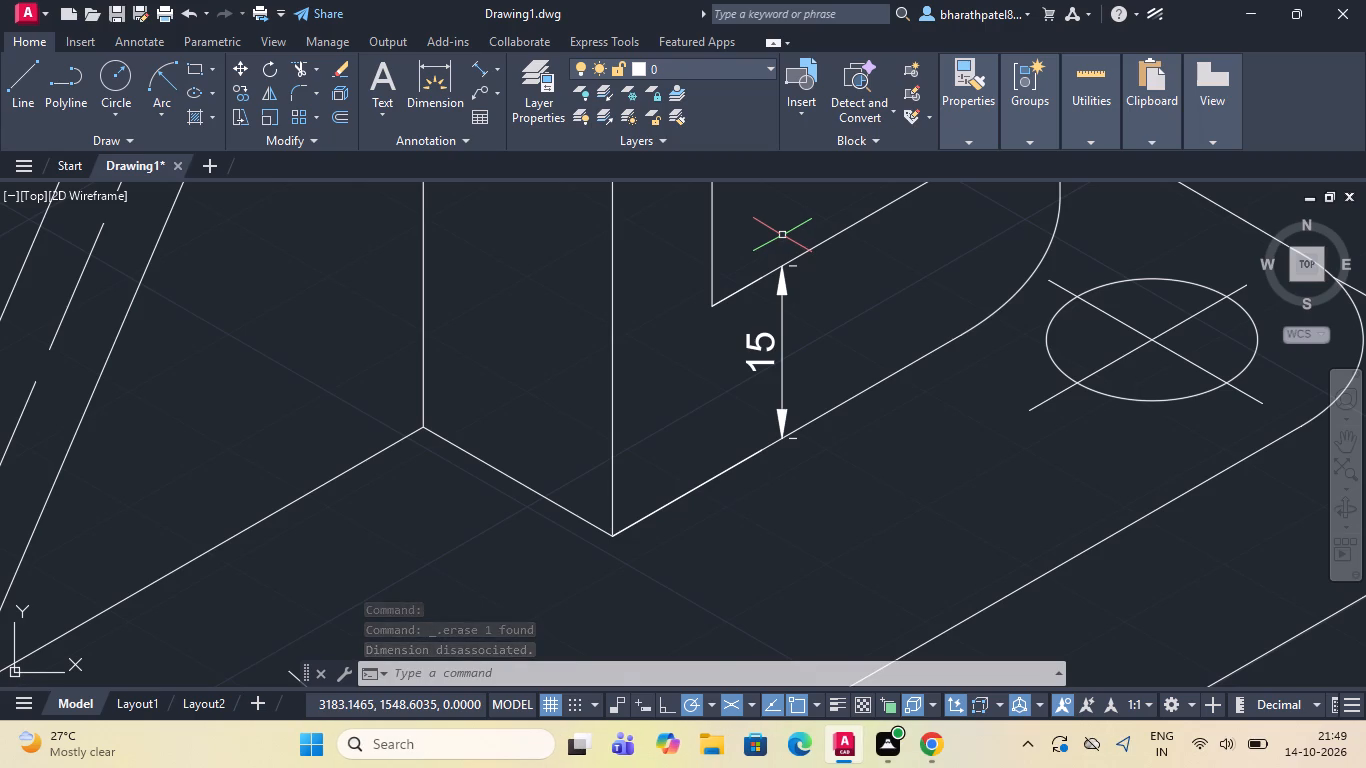
# Draw 6-unit and 46-unit line segments end to end at 30°, starting on the base's left-hand top edge just in front of the rib.
pyautogui.scroll(-3, 782, 235)
pyautogui.click(6, 93)
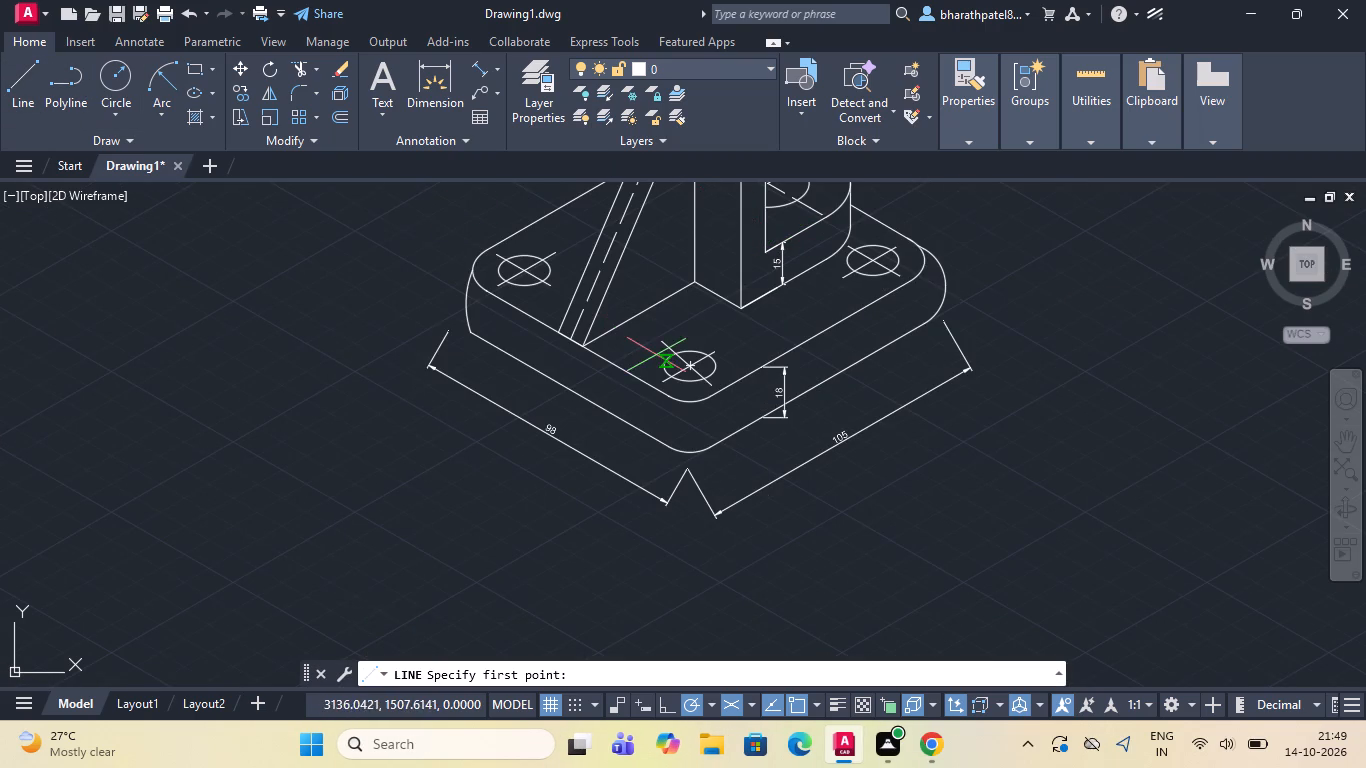
pyautogui.scroll(4, 656, 354)
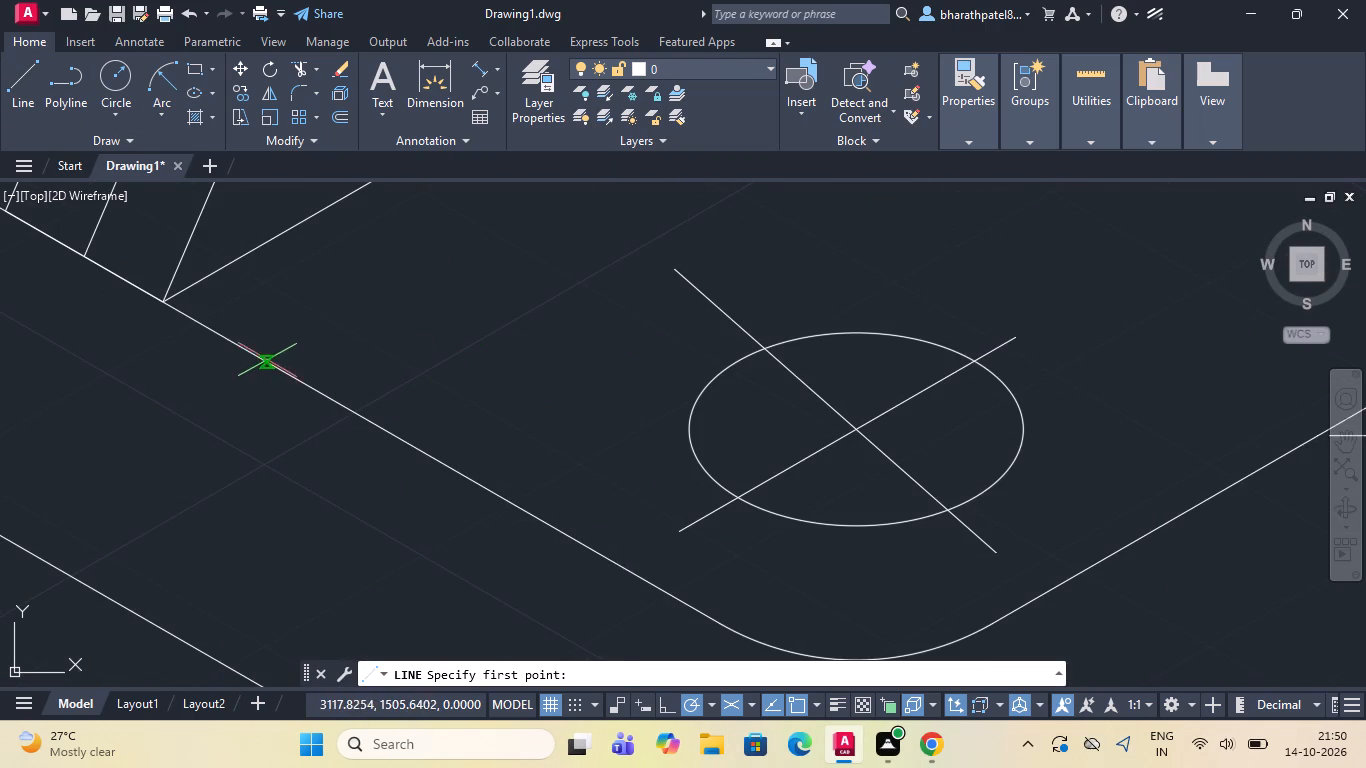
pyautogui.click(267, 360)
pyautogui.scroll(-4, 273, 359)
pyautogui.scroll(1, 396, 280)
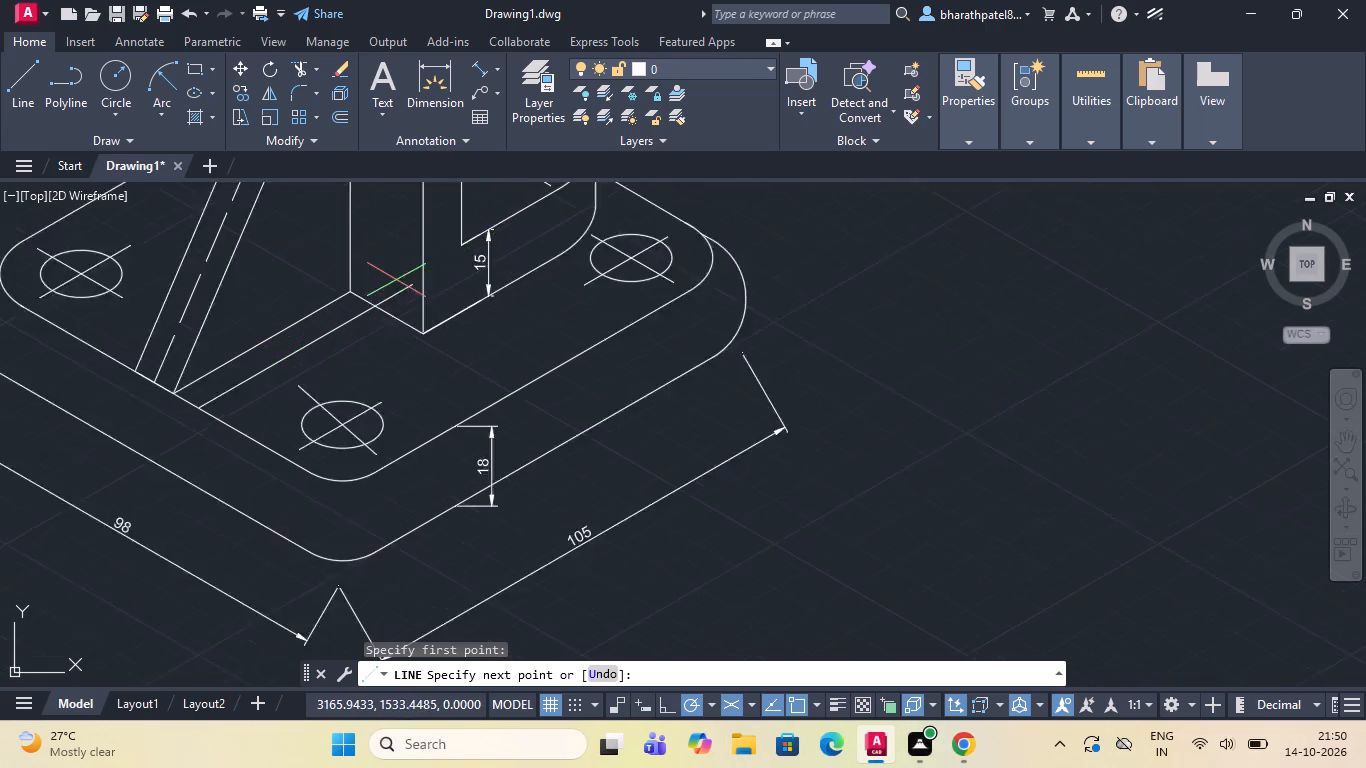
pyautogui.scroll(1, 396, 280)
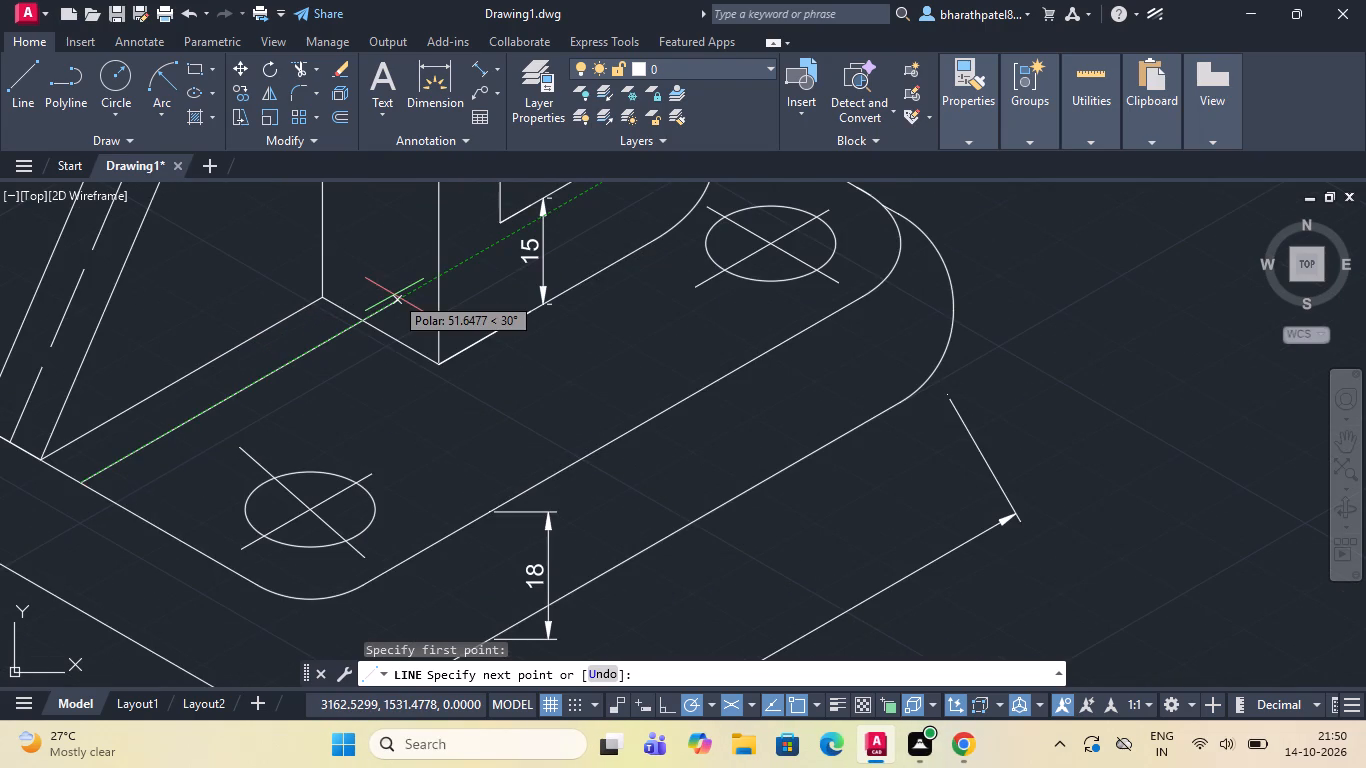
pyautogui.press('6')
pyautogui.press('Return')
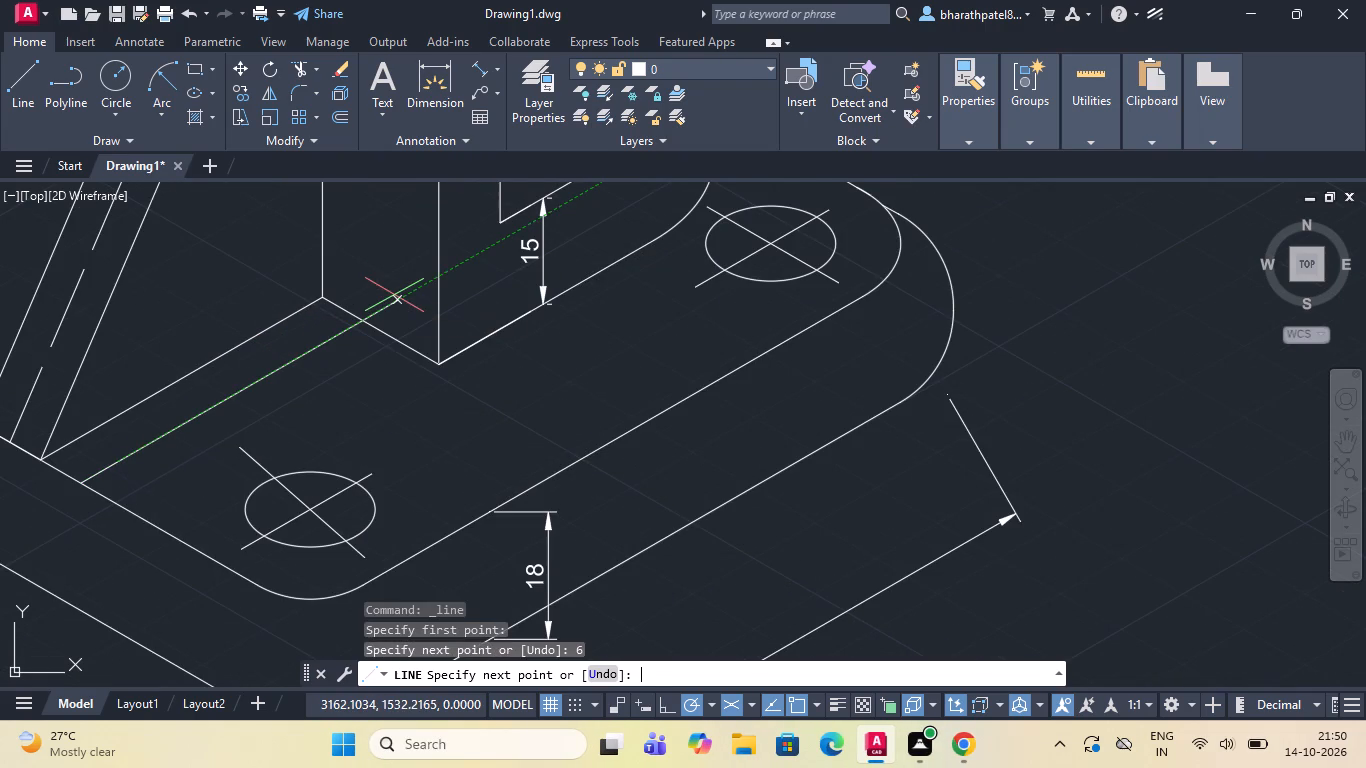
pyautogui.write('46')
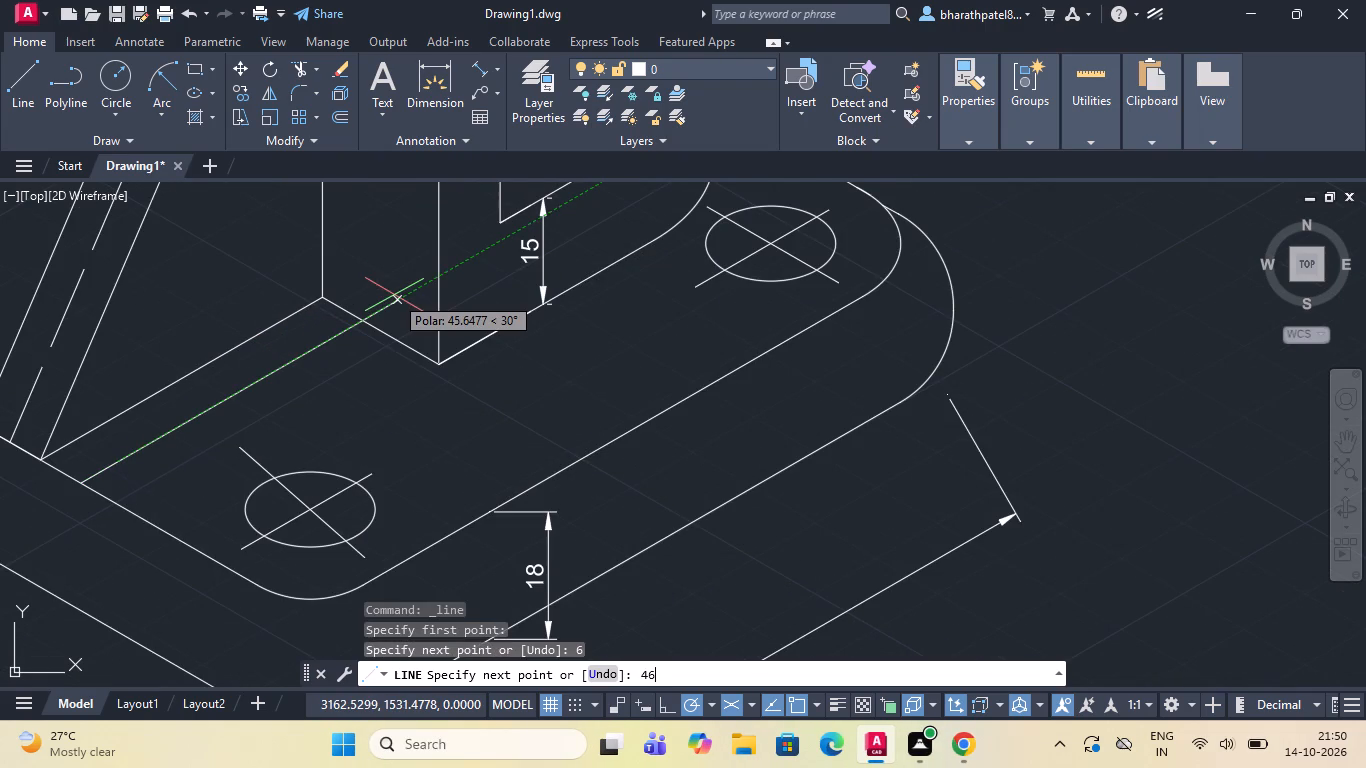
pyautogui.press('Return')
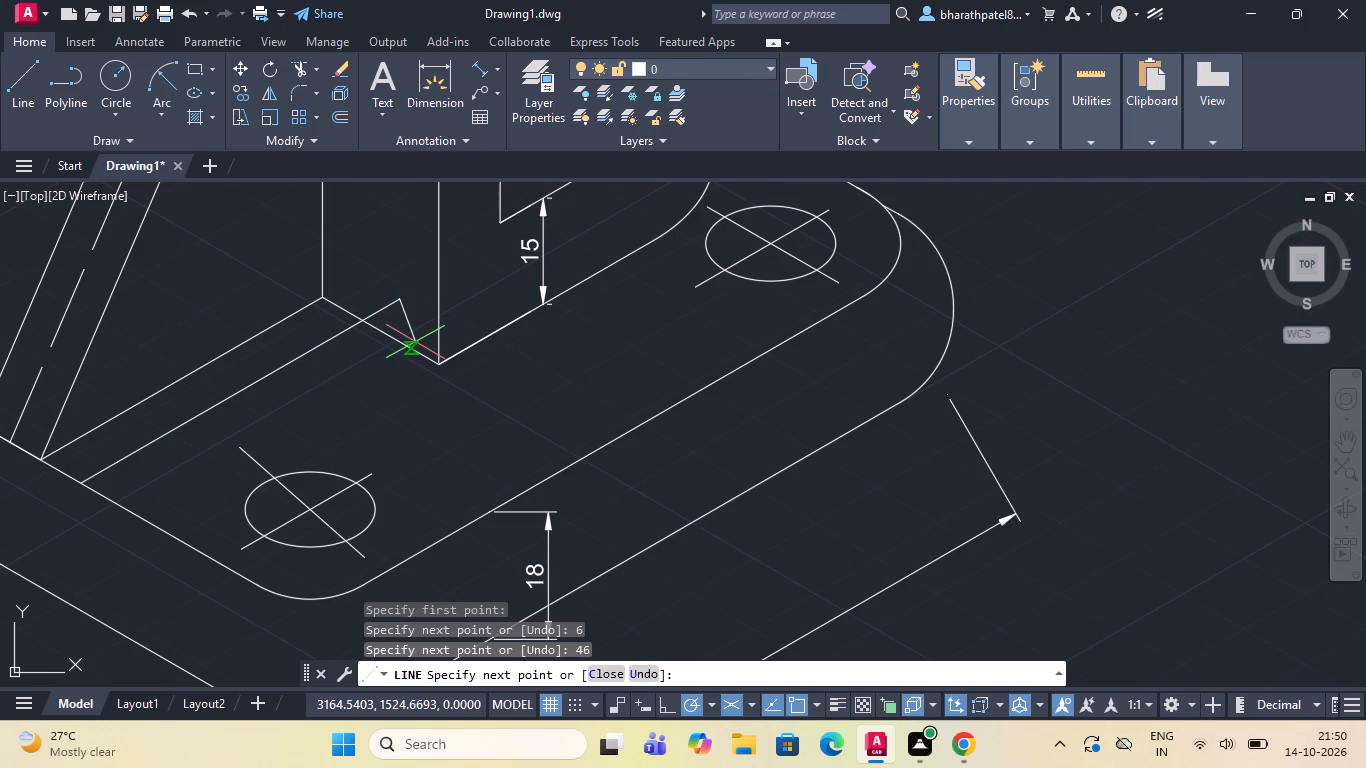
pyautogui.press('Escape')
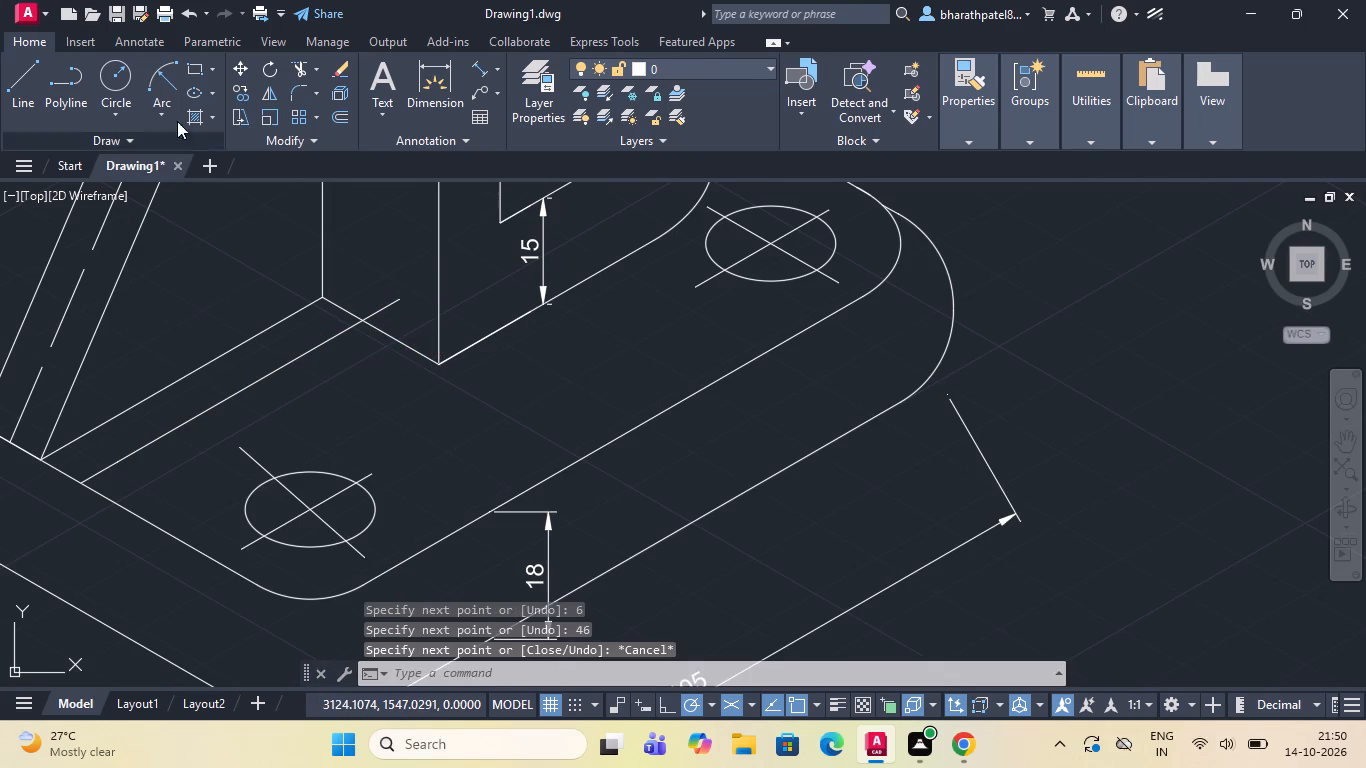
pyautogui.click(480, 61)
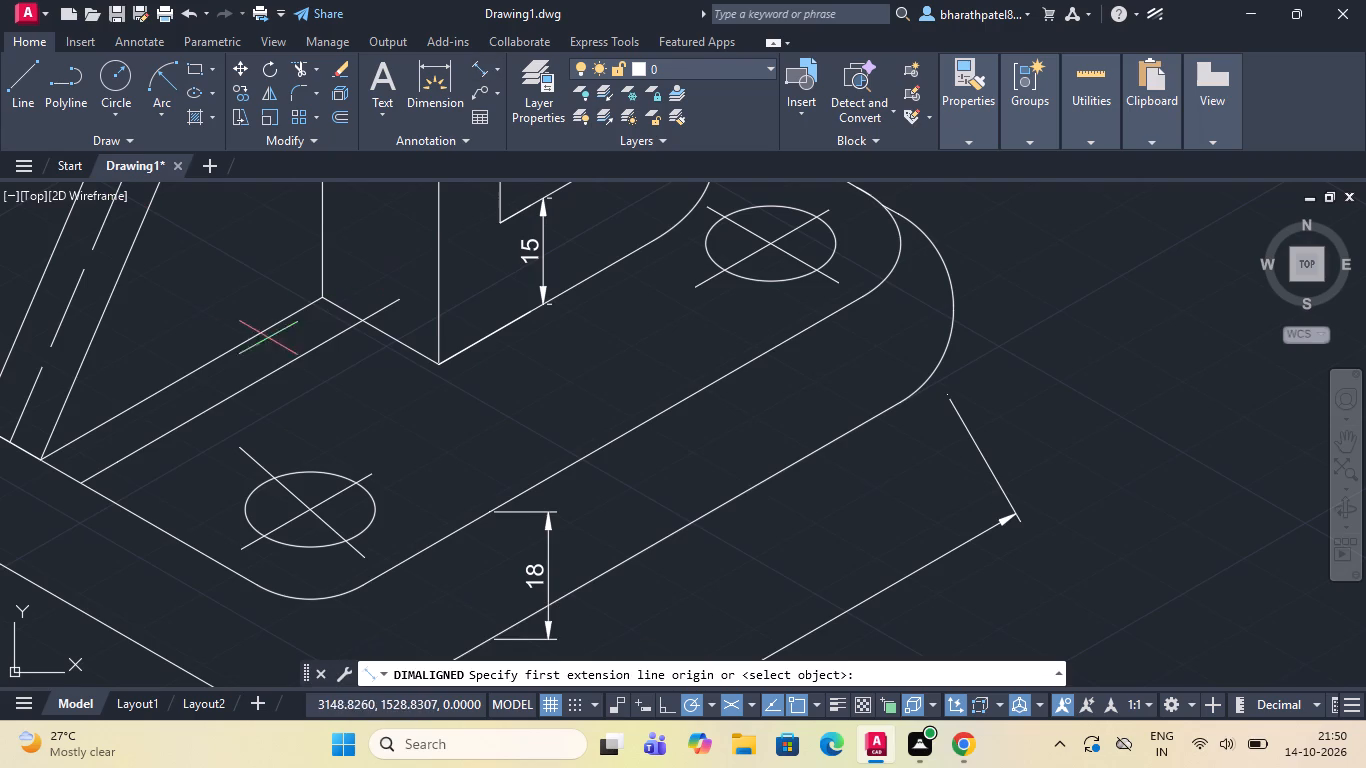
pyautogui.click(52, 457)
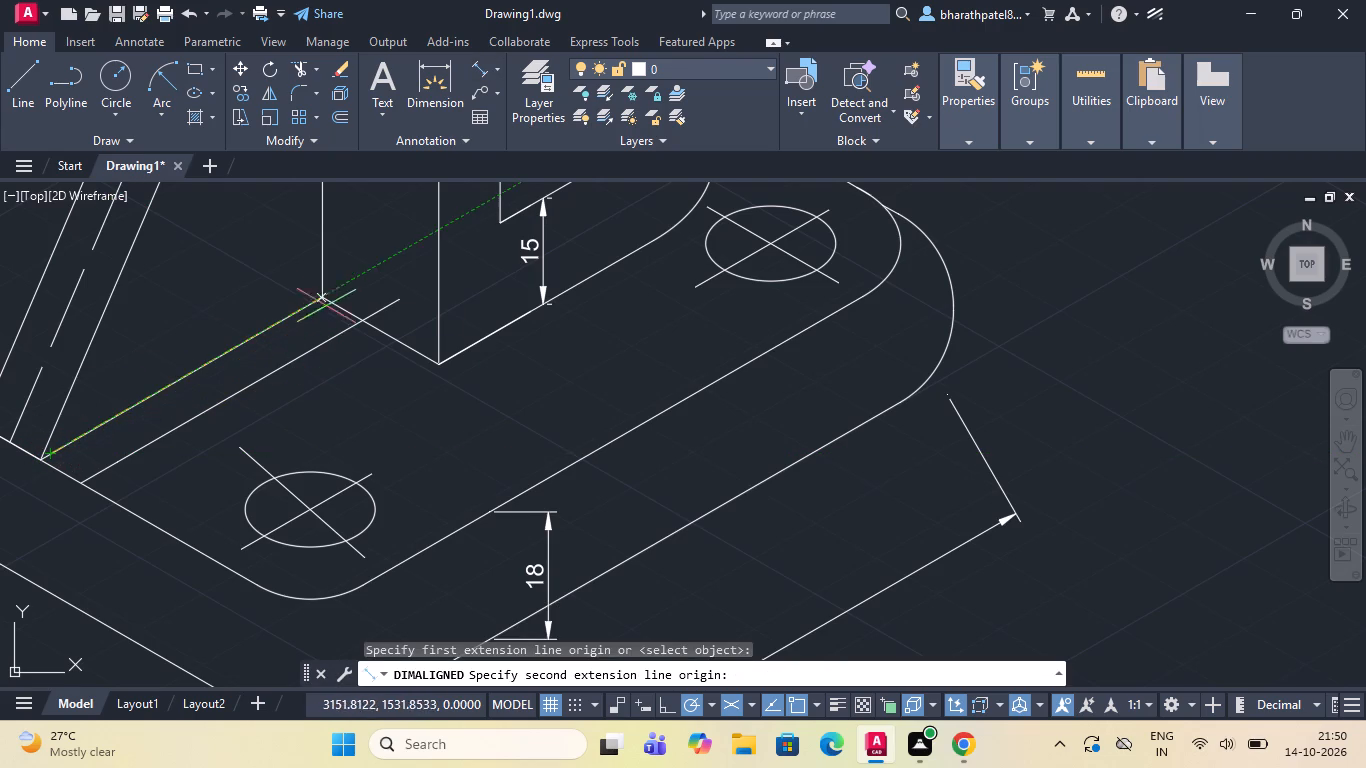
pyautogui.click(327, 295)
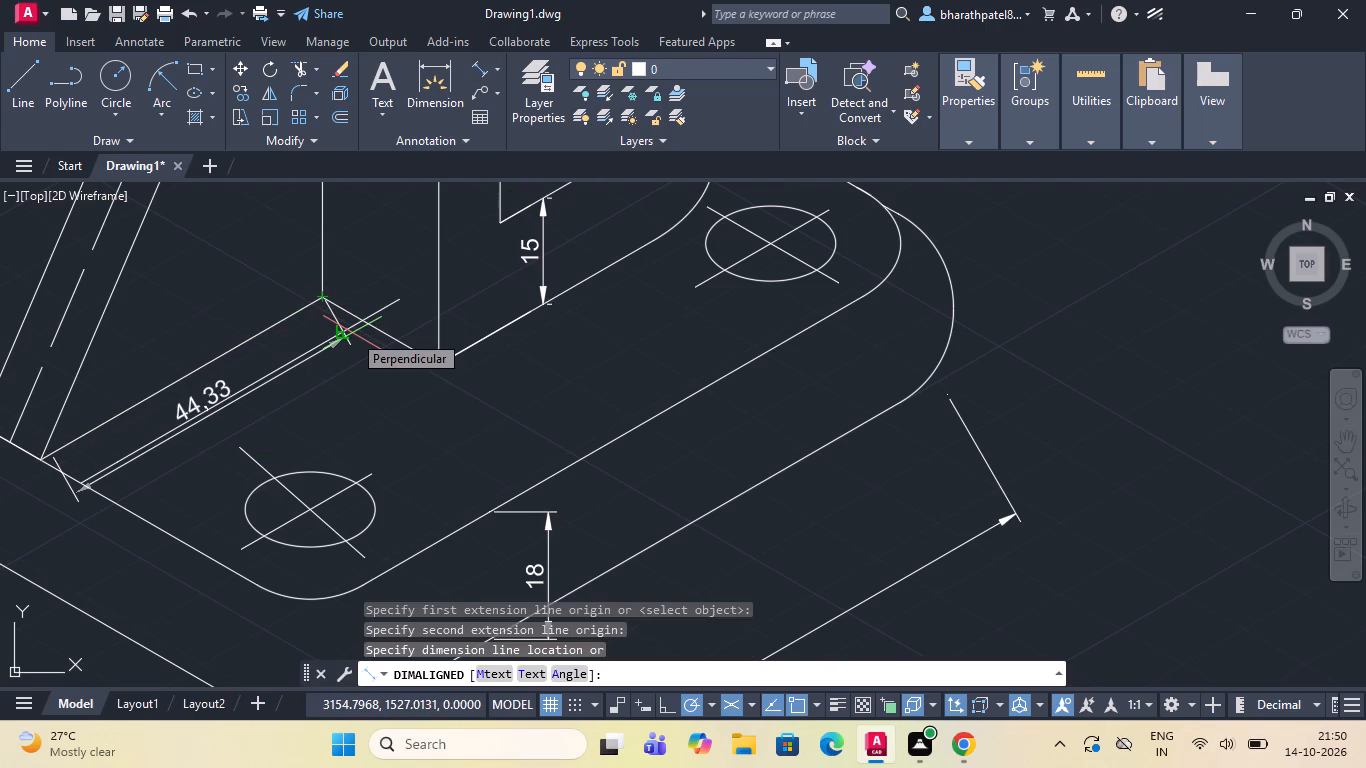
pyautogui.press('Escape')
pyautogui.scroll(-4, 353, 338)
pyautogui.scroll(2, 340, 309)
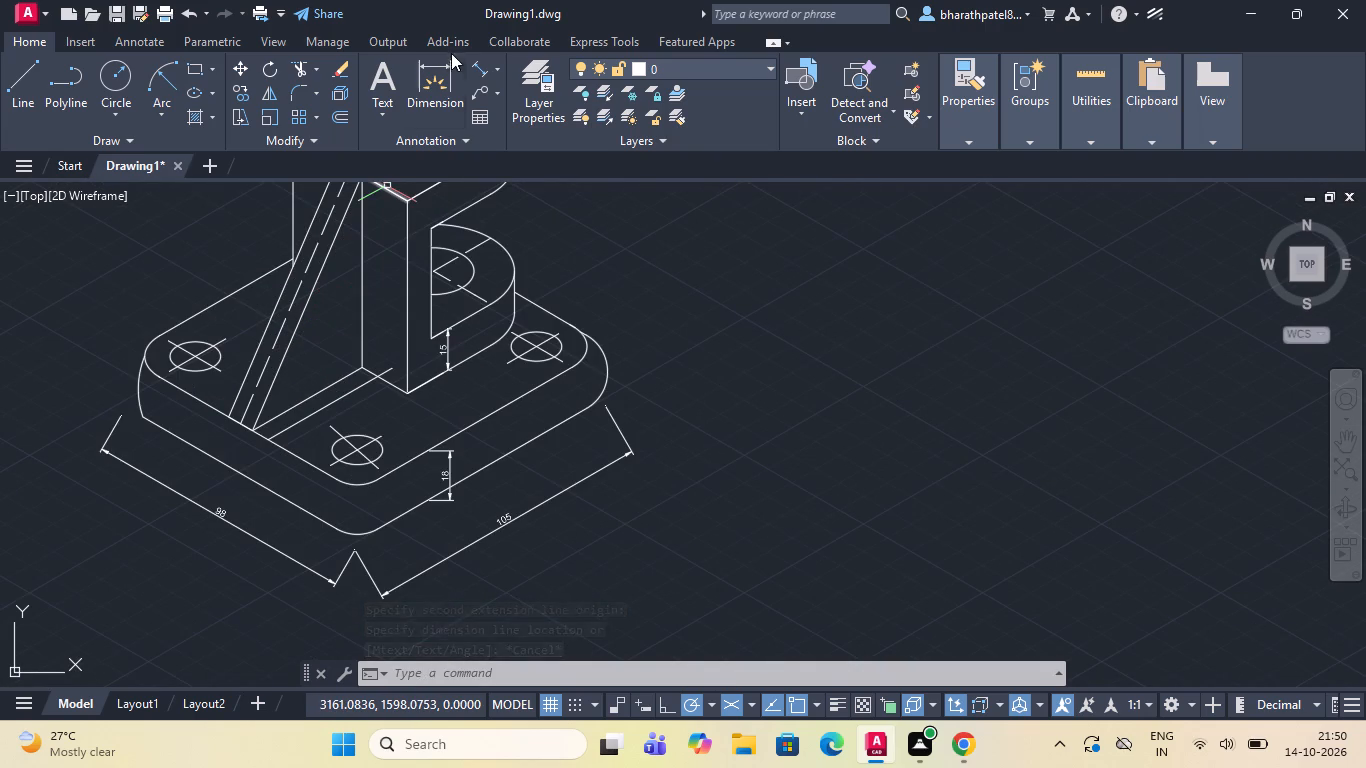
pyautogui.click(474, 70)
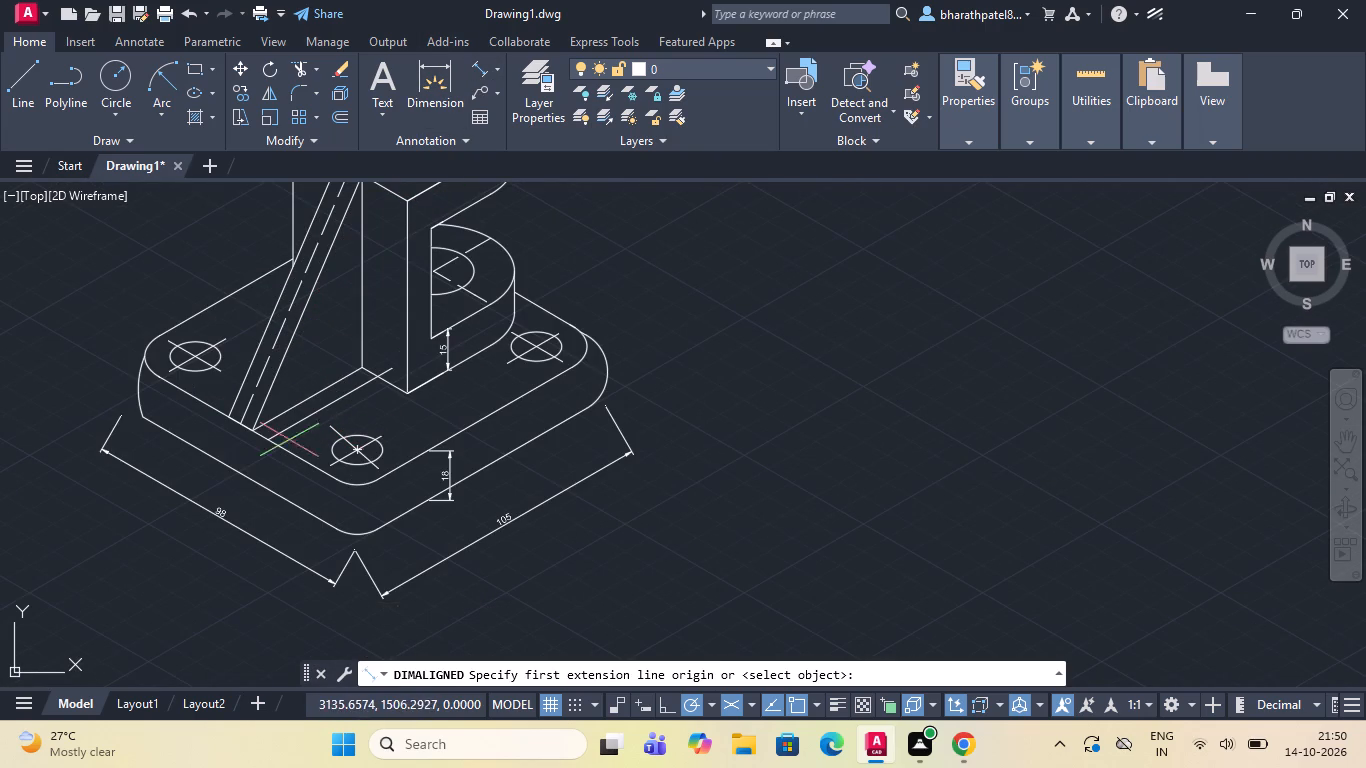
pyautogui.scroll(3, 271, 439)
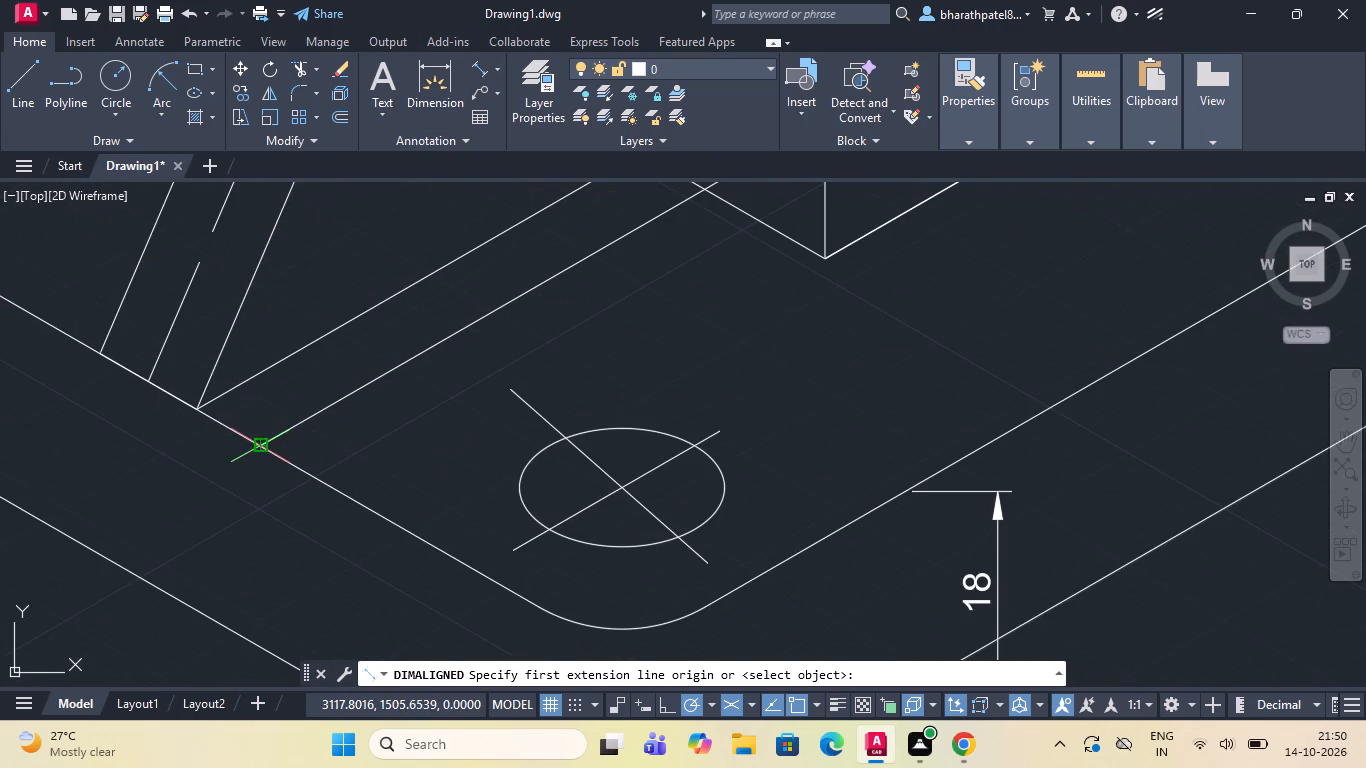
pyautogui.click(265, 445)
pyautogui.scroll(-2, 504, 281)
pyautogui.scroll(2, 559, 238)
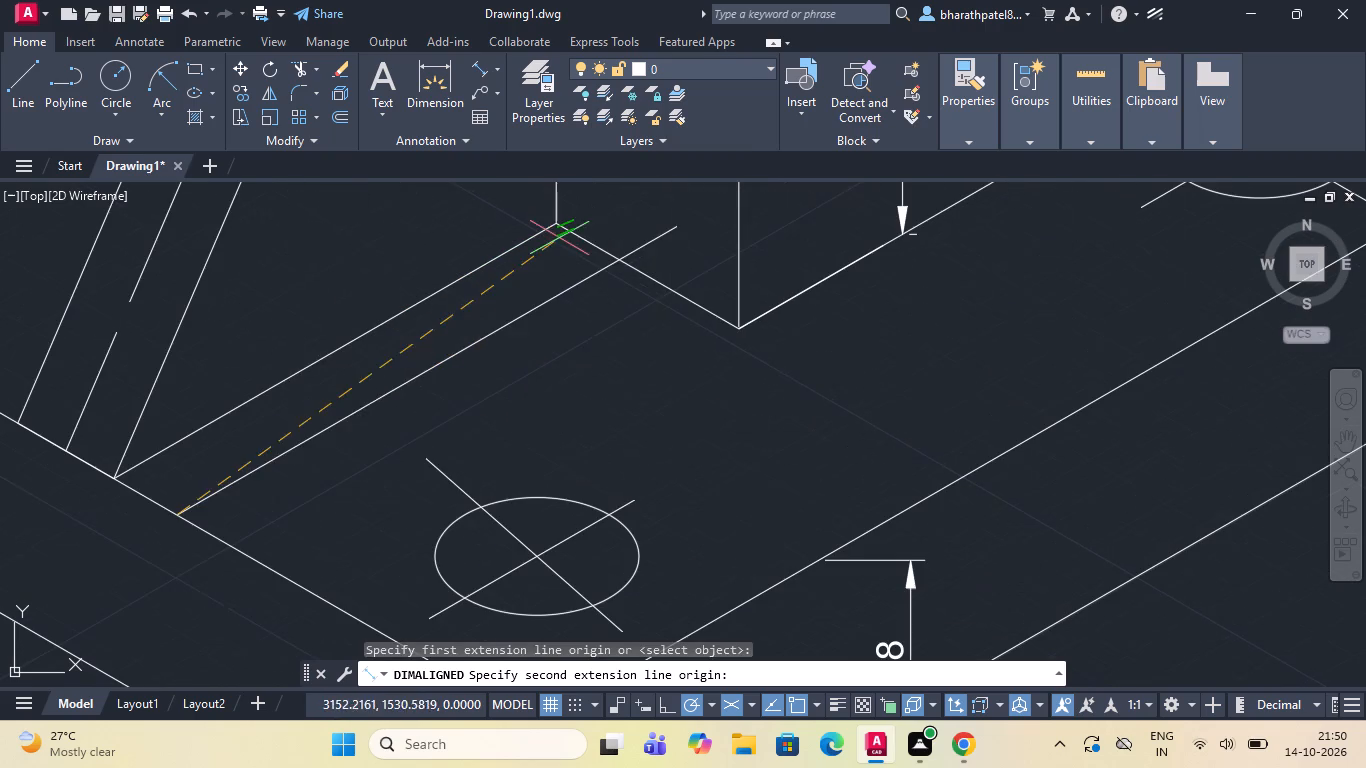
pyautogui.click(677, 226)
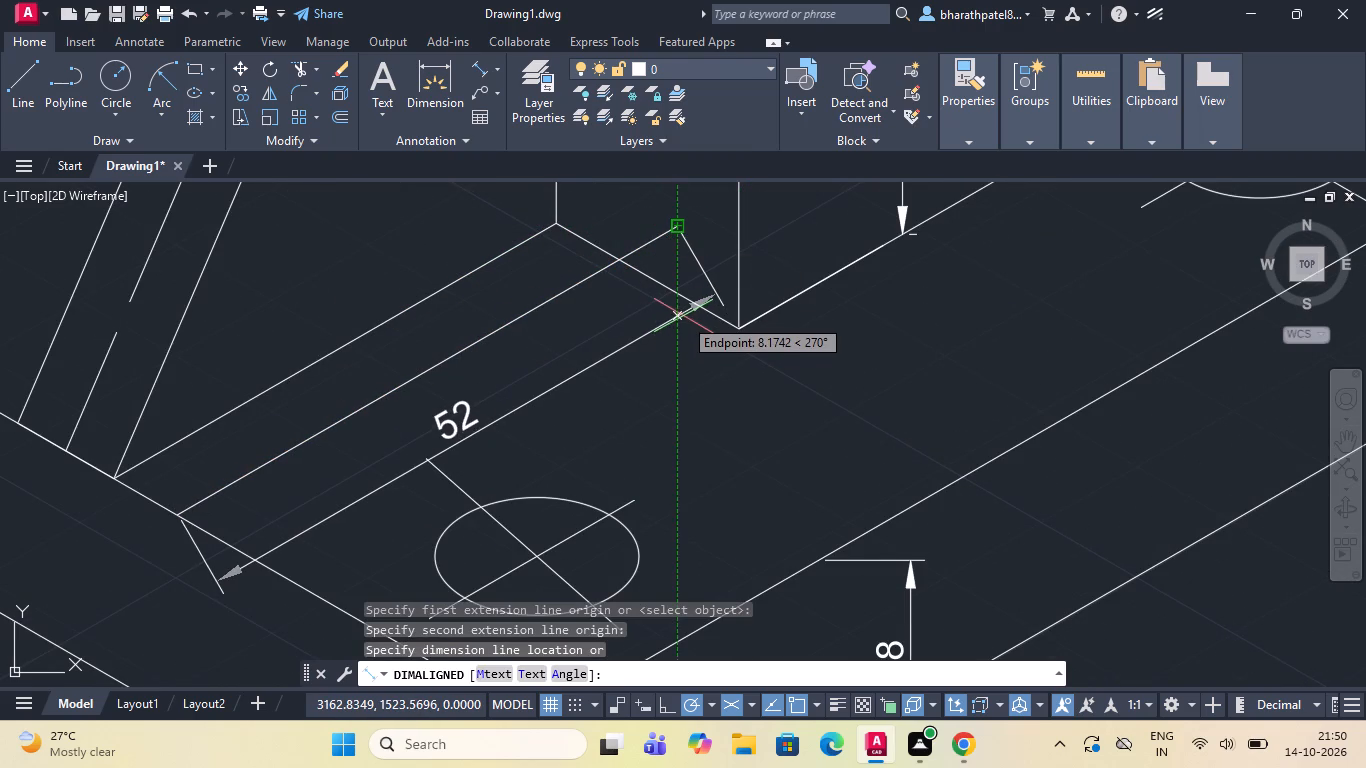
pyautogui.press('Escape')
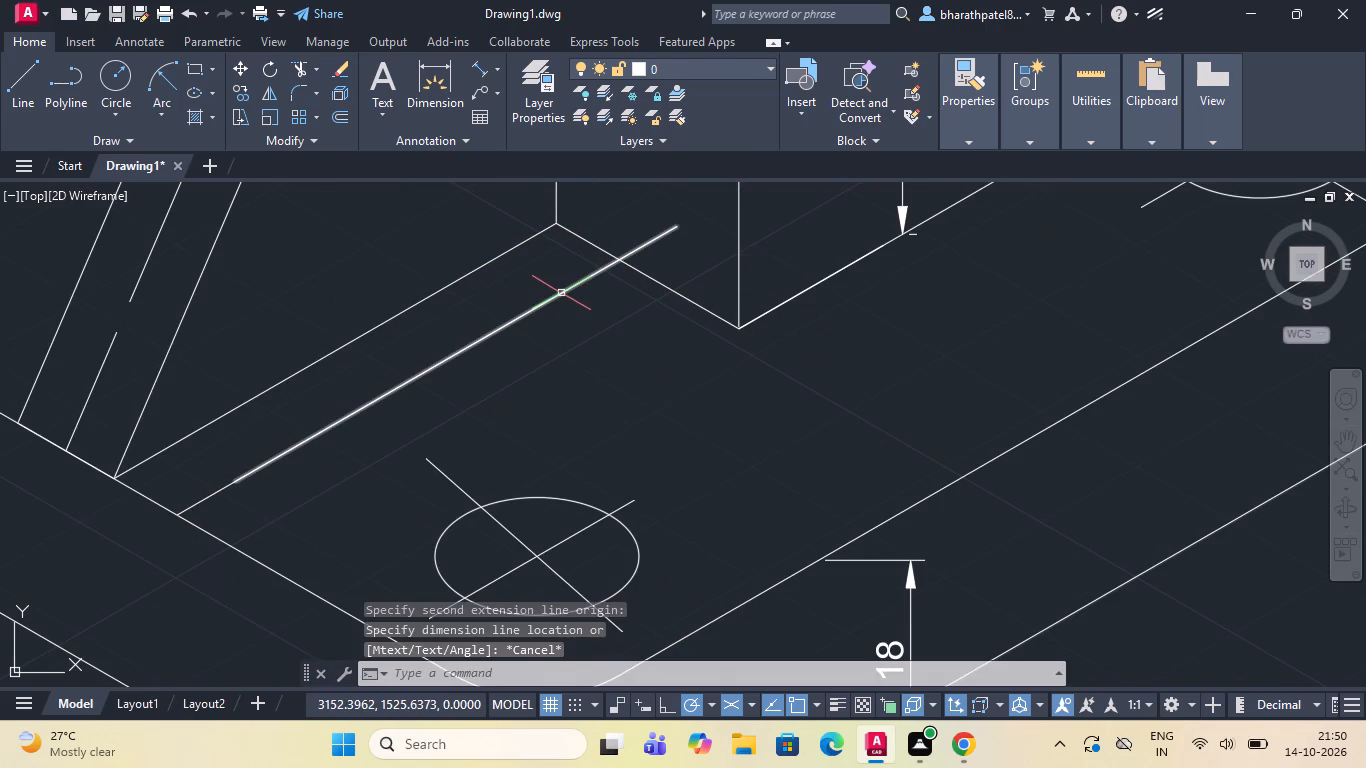
# Delete the longer 46-unit helper segment in front of the rib, keeping the short segment at the base edge.
pyautogui.click(561, 293)
pyautogui.press('Delete')
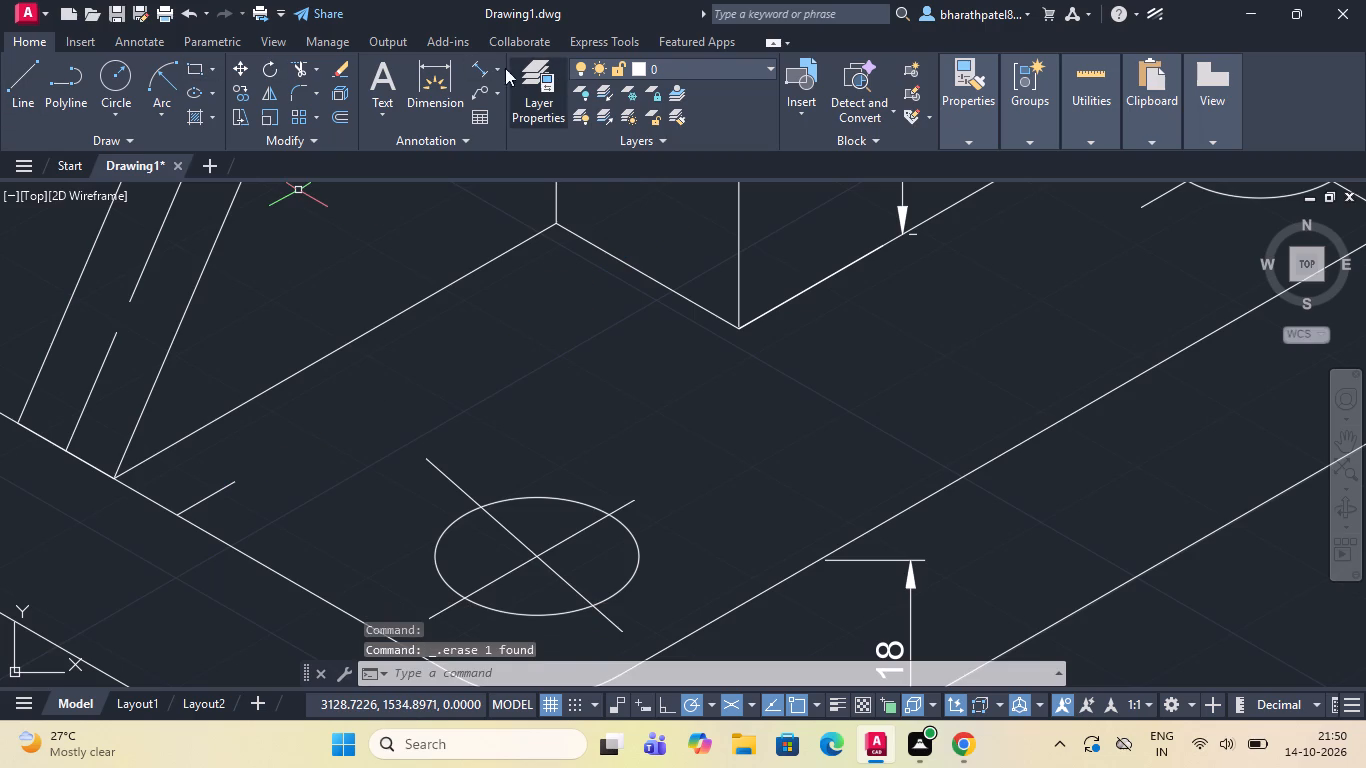
# Add an aligned dimension from the rib's front foot corner to the upright's nearest bottom corner, placed just in front of that edge.
pyautogui.click(478, 62)
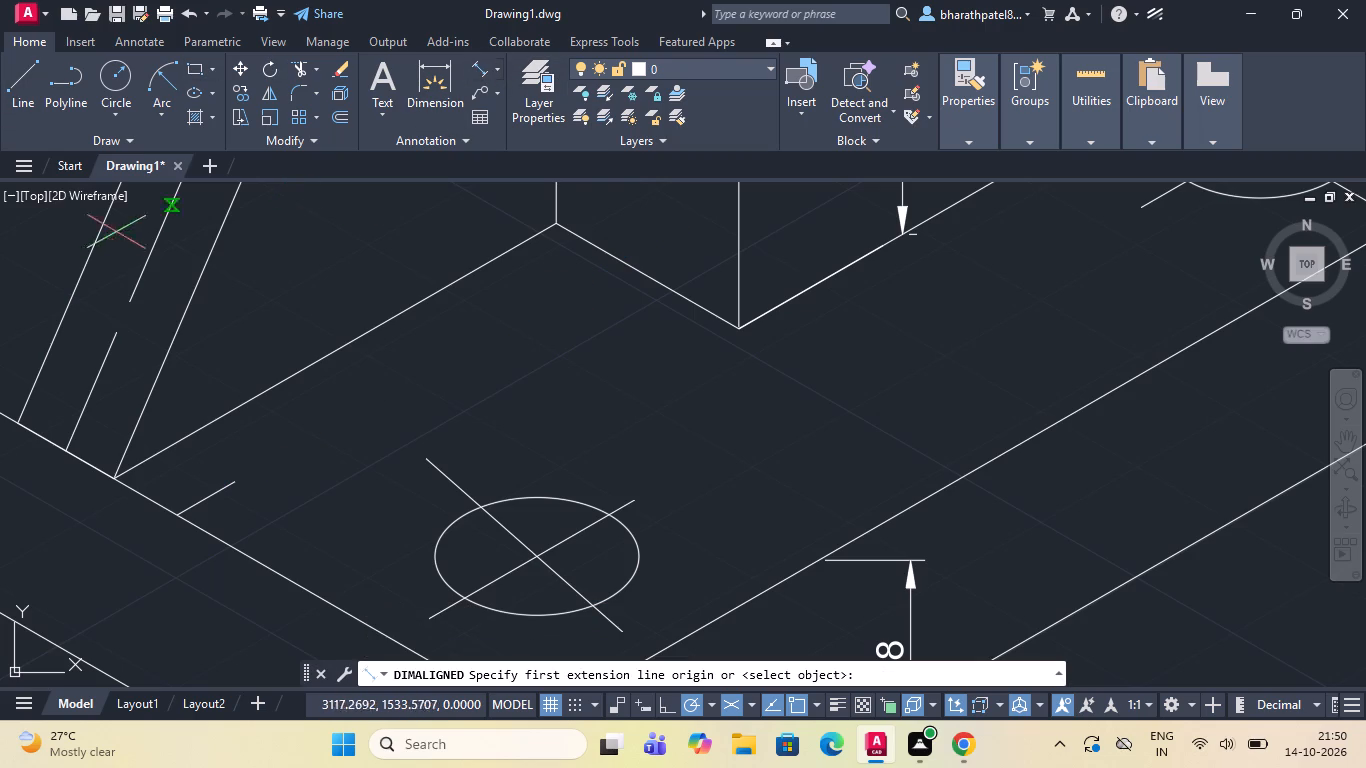
pyautogui.click(117, 475)
pyautogui.scroll(-2, 116, 474)
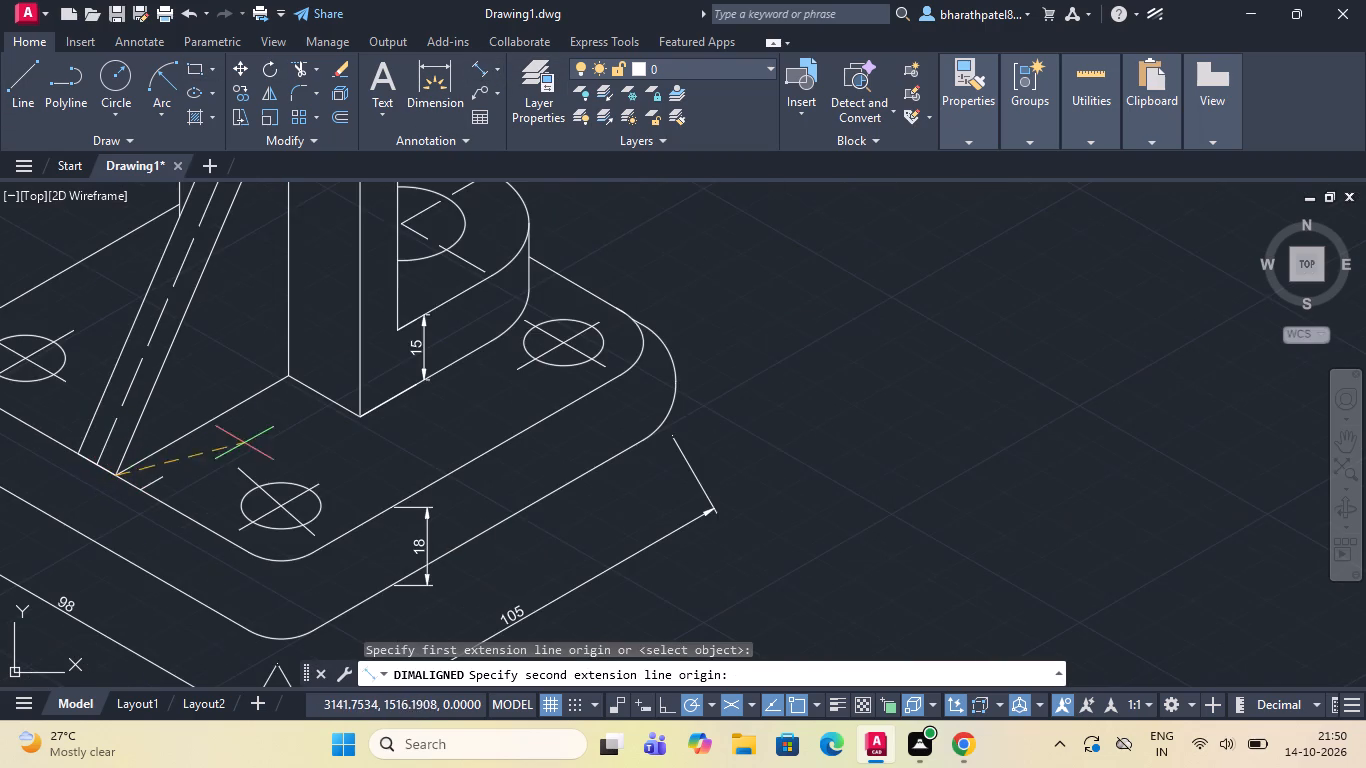
pyautogui.scroll(3, 259, 391)
pyautogui.scroll(3, 335, 309)
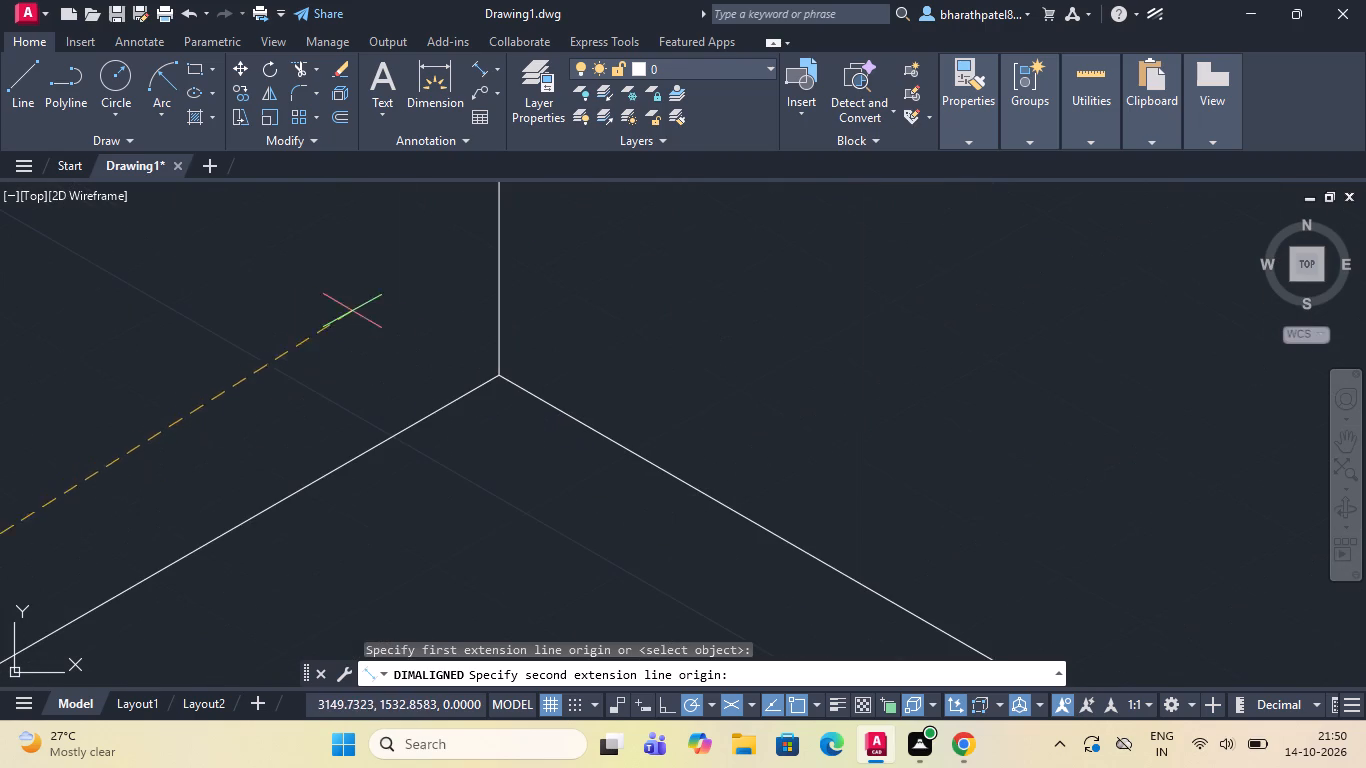
pyautogui.click(497, 370)
pyautogui.scroll(-6, 534, 454)
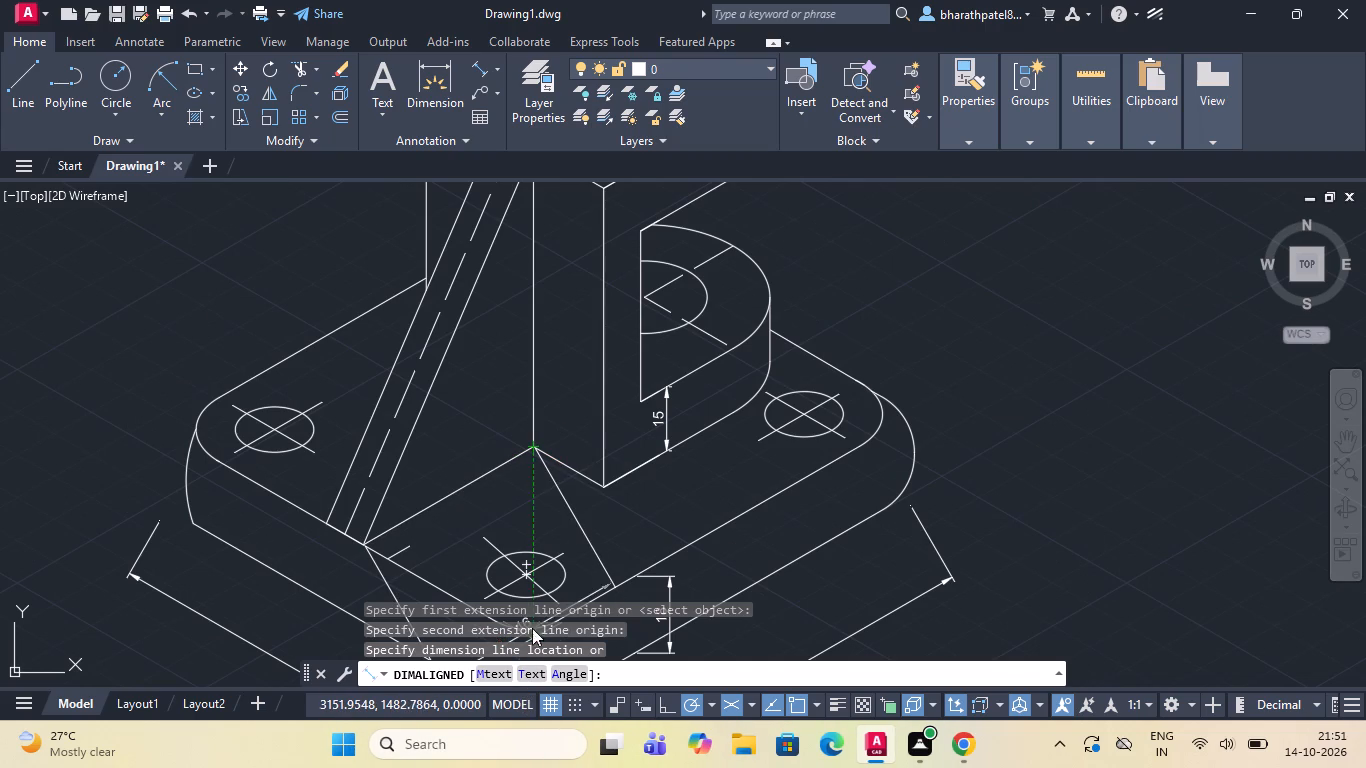
pyautogui.scroll(2, 532, 466)
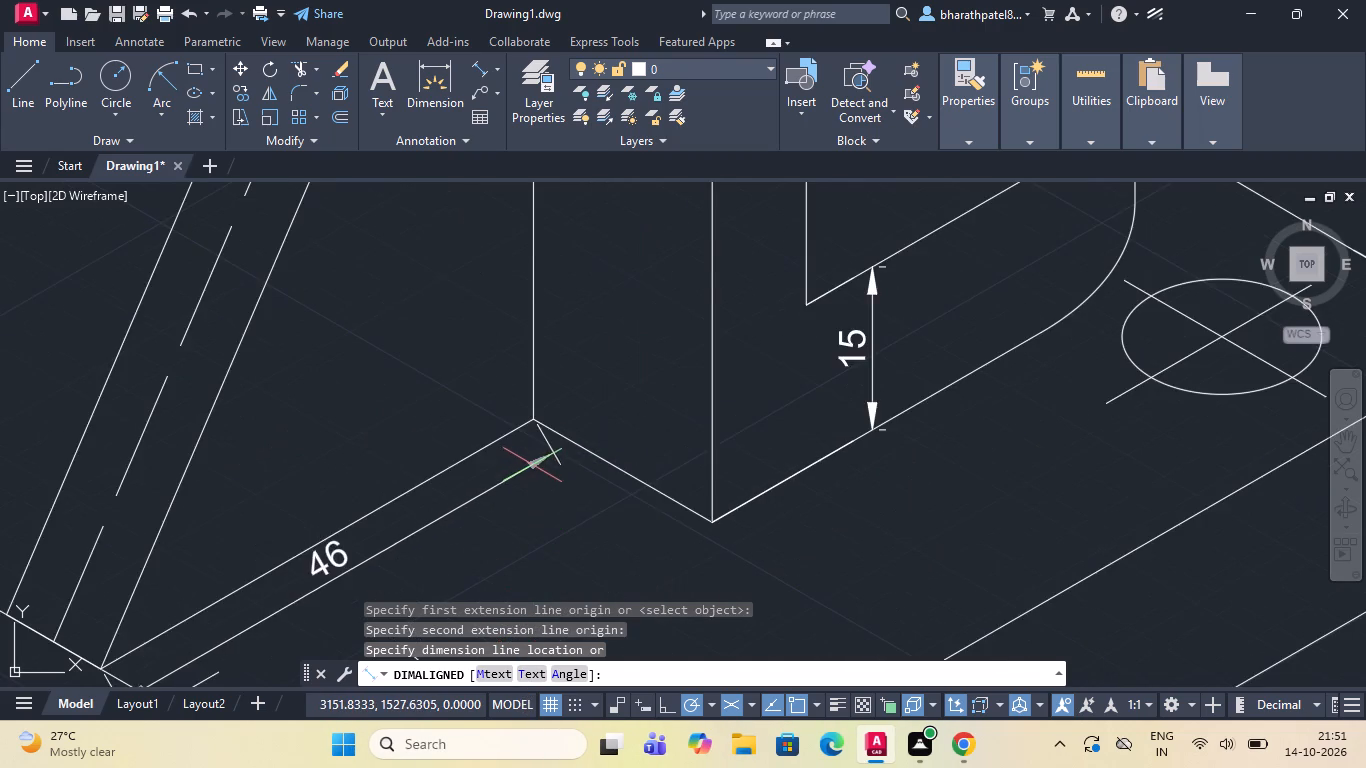
pyautogui.scroll(-3, 532, 461)
pyautogui.scroll(3, 519, 513)
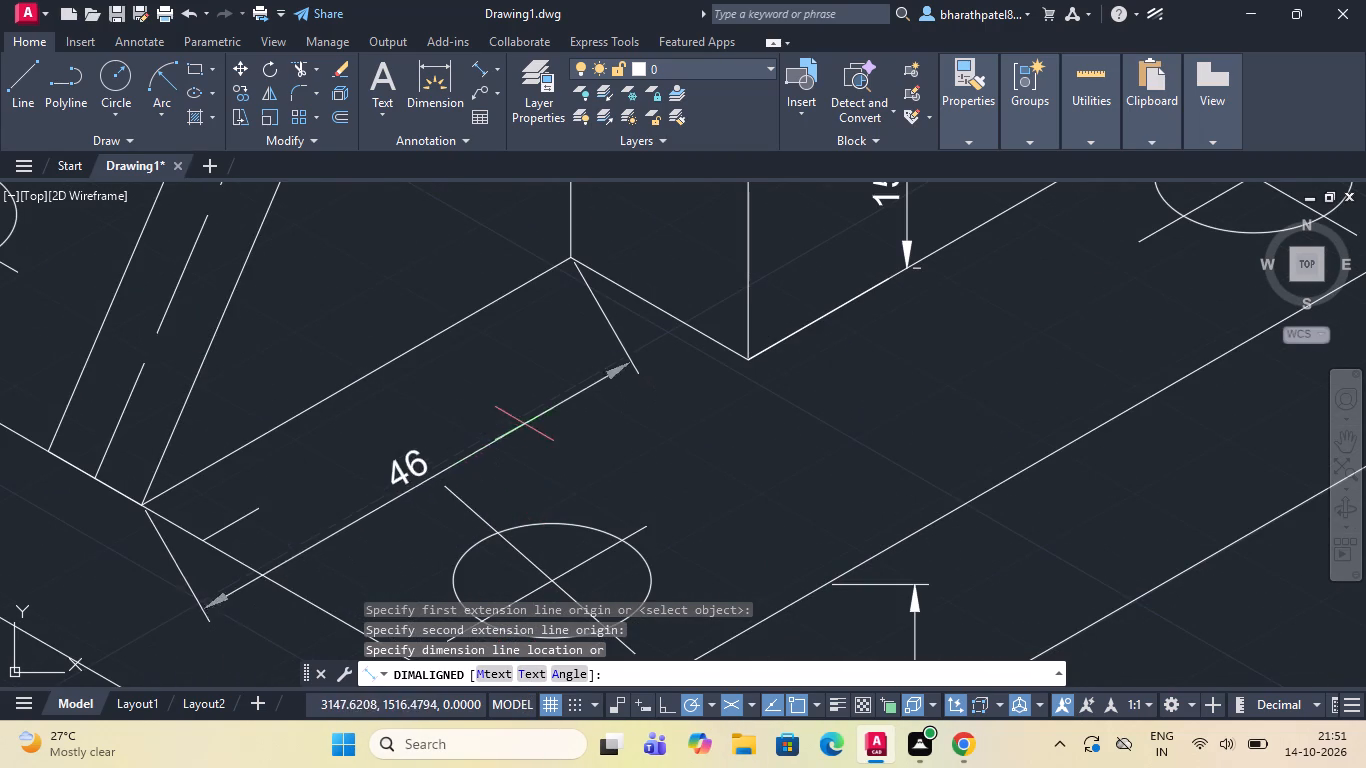
pyautogui.click(538, 336)
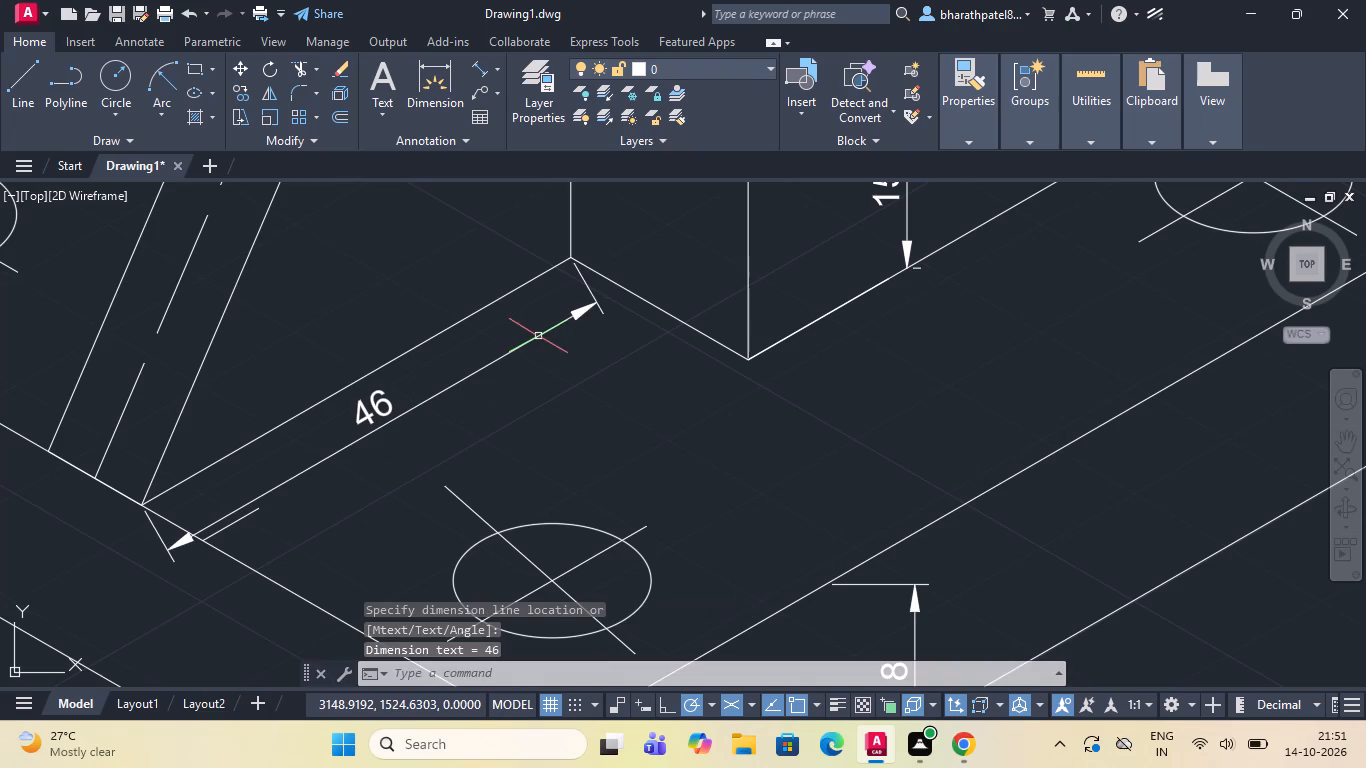
# Delete the remaining 6-unit helper segment at the base's top edge beside the new aligned dimension.
pyautogui.click(242, 516)
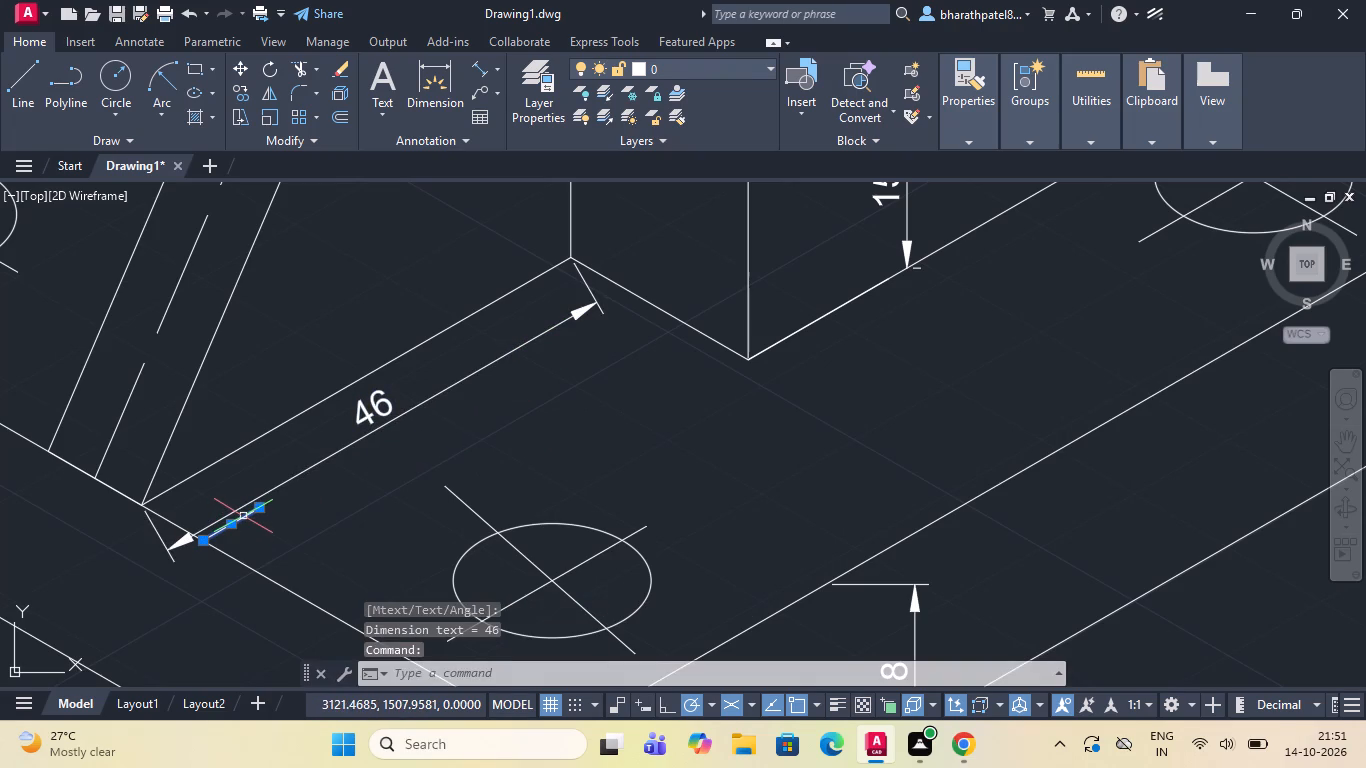
pyautogui.press('Delete')
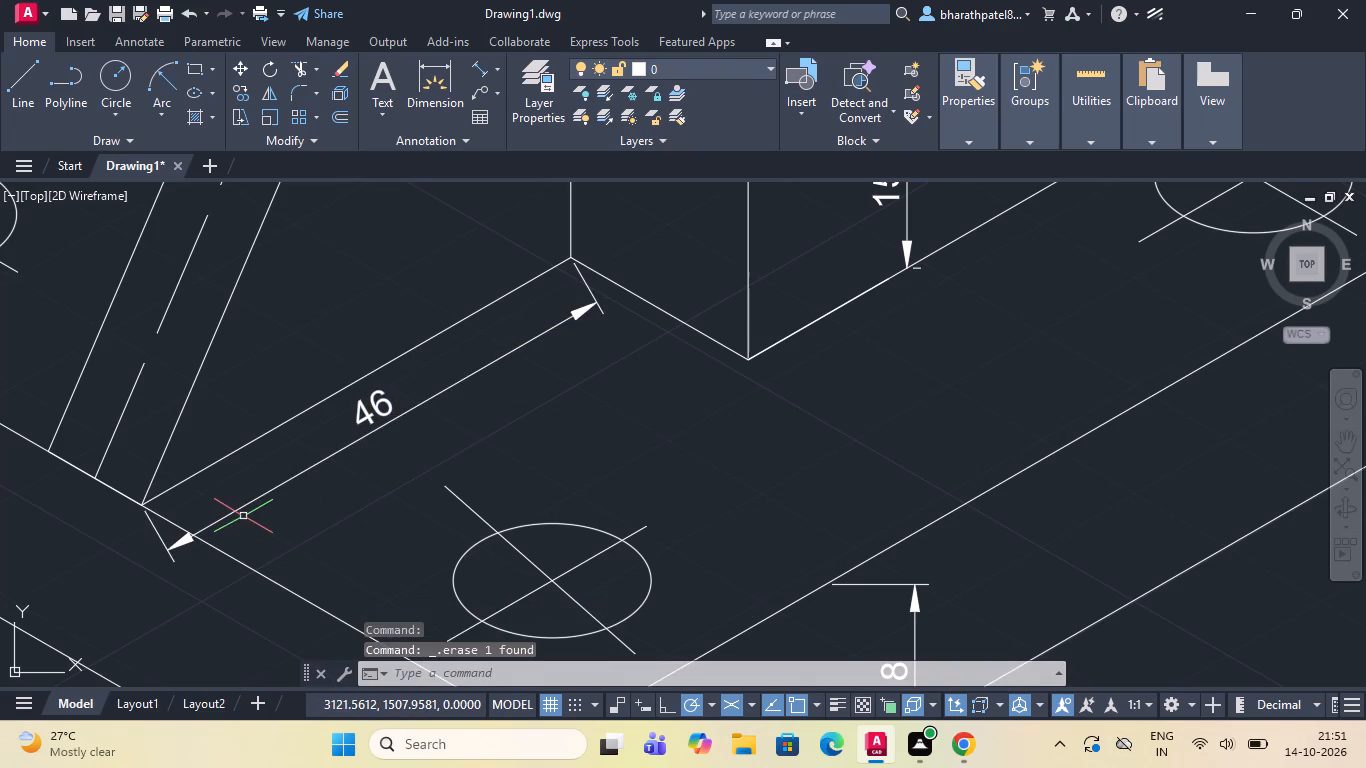
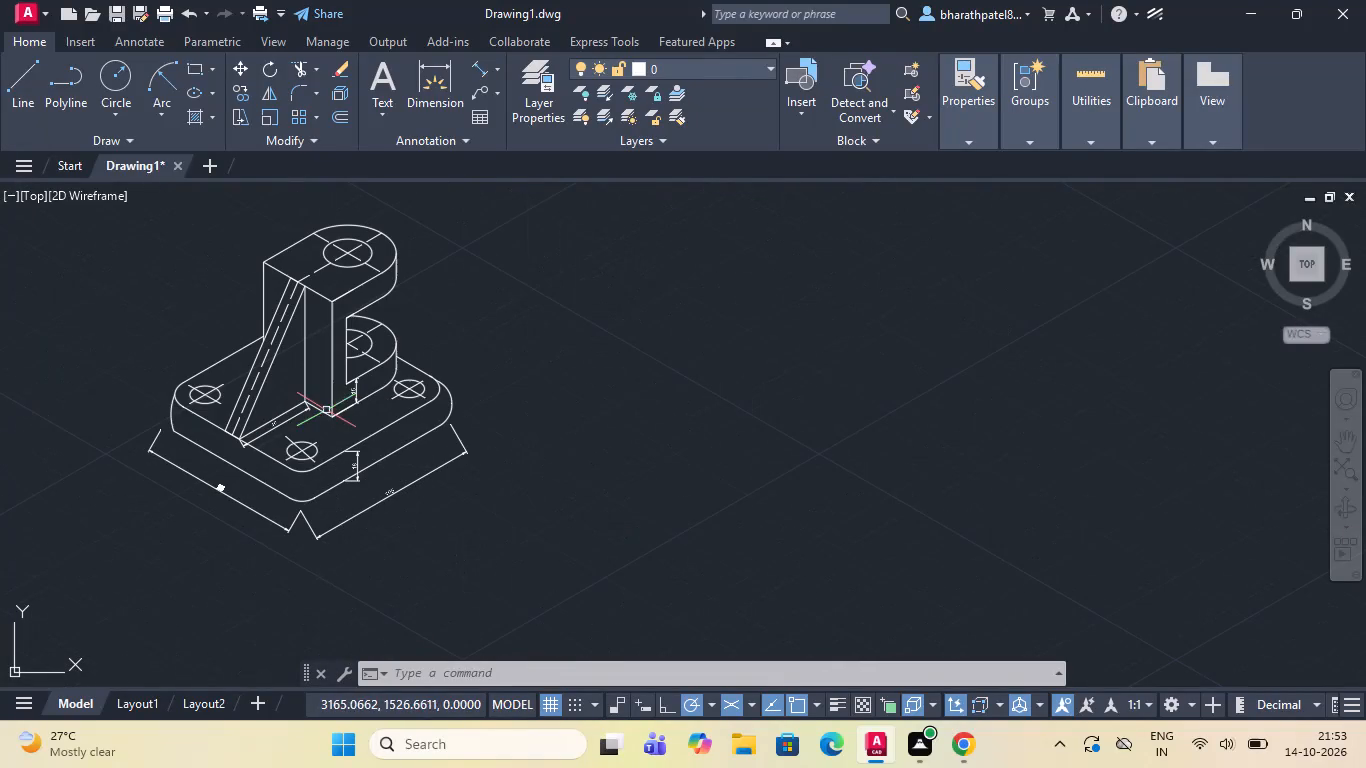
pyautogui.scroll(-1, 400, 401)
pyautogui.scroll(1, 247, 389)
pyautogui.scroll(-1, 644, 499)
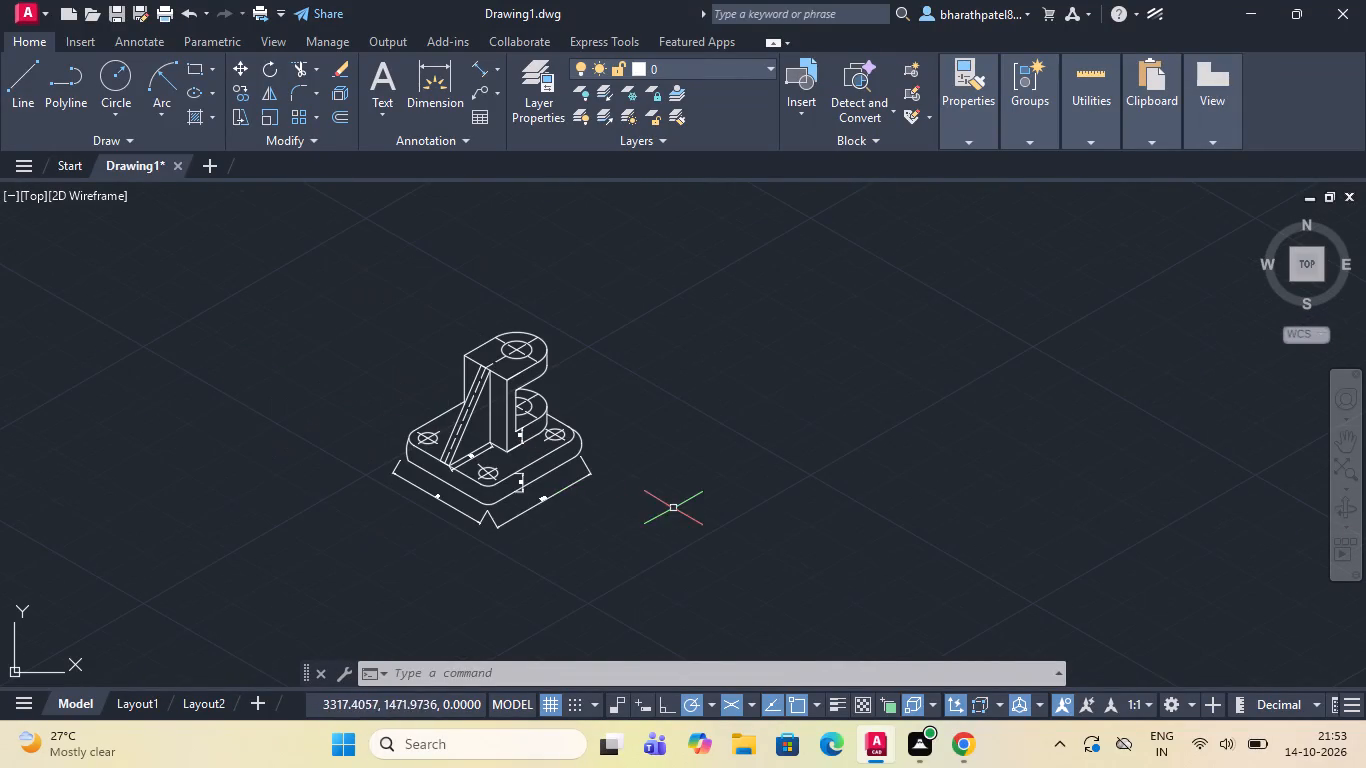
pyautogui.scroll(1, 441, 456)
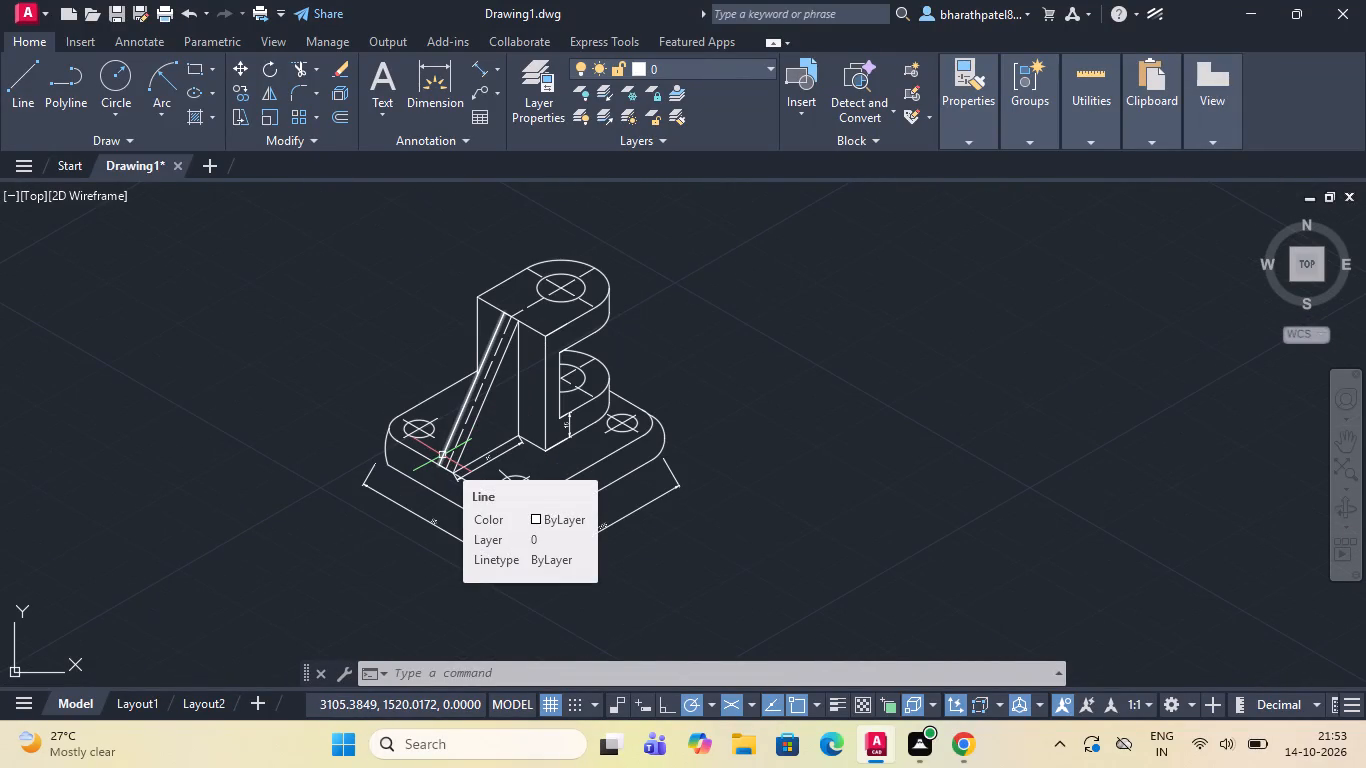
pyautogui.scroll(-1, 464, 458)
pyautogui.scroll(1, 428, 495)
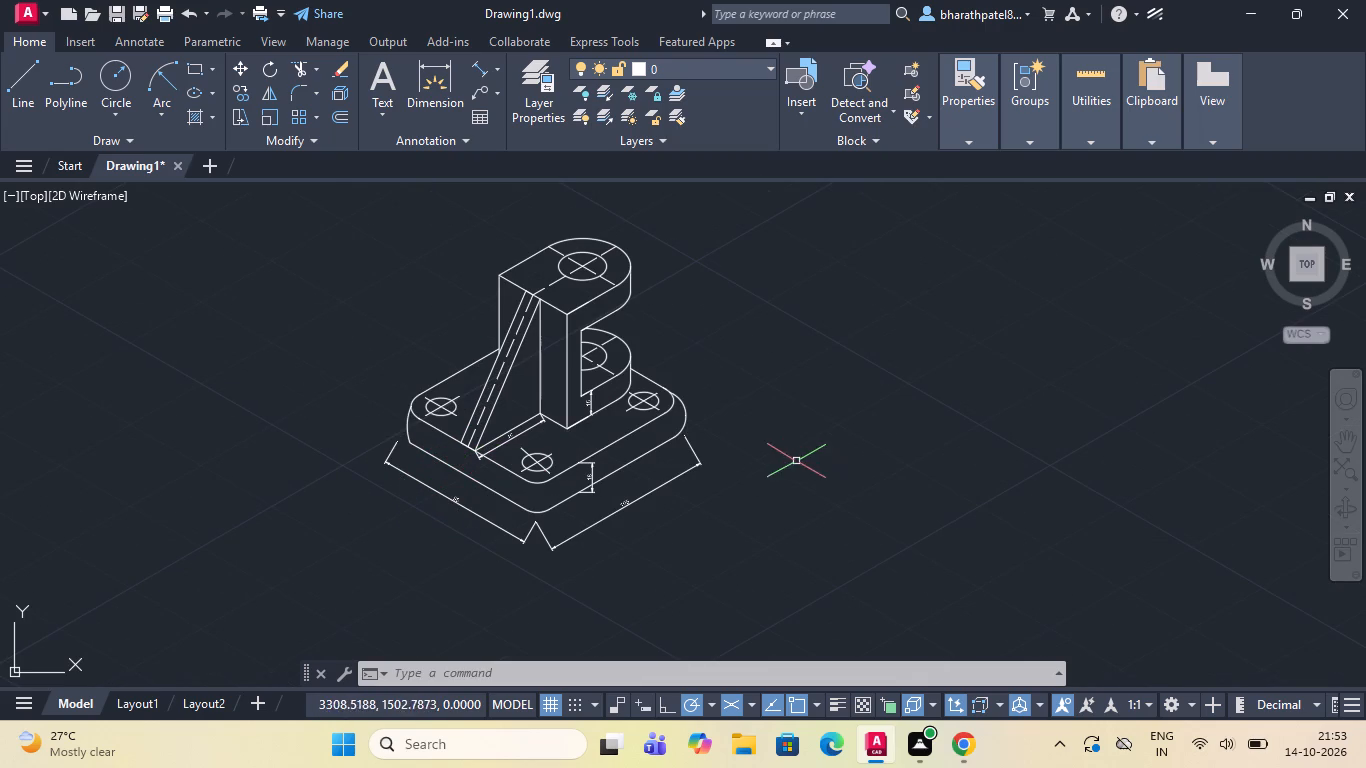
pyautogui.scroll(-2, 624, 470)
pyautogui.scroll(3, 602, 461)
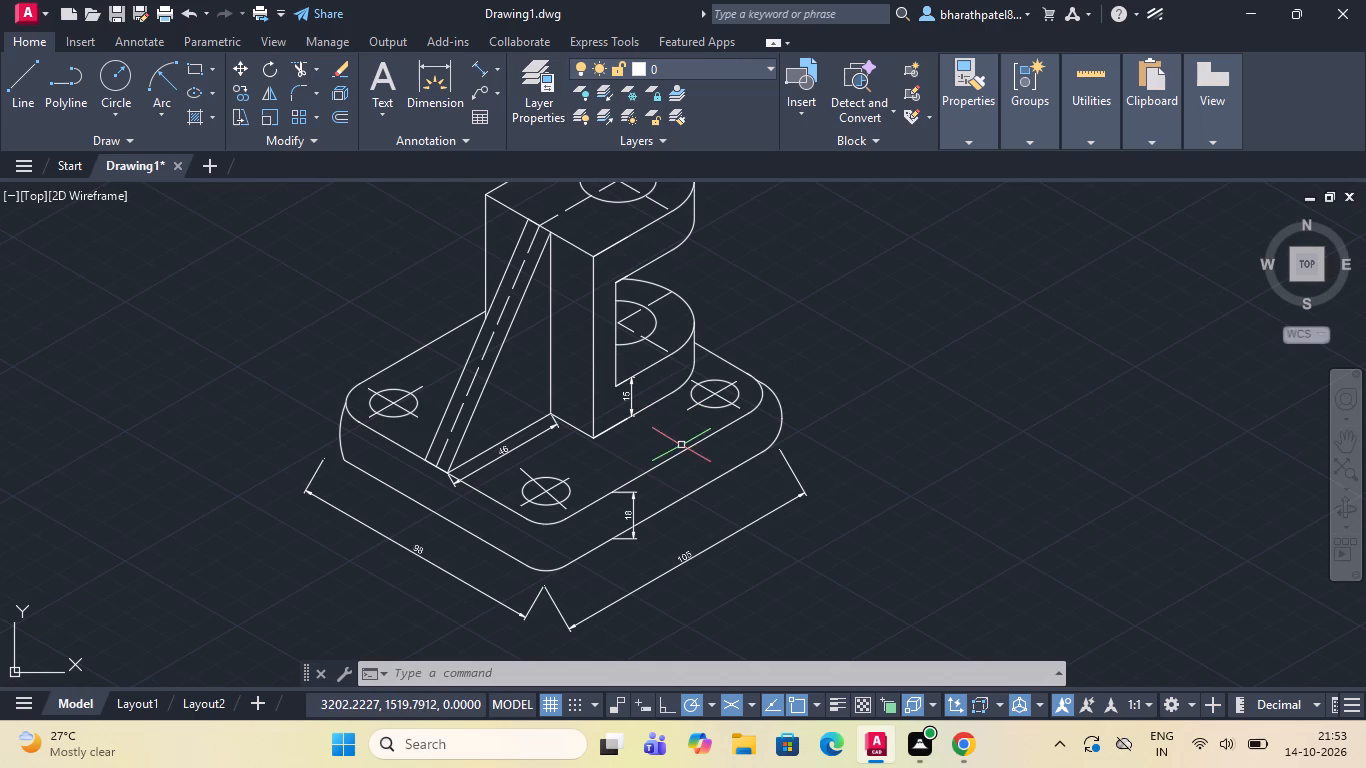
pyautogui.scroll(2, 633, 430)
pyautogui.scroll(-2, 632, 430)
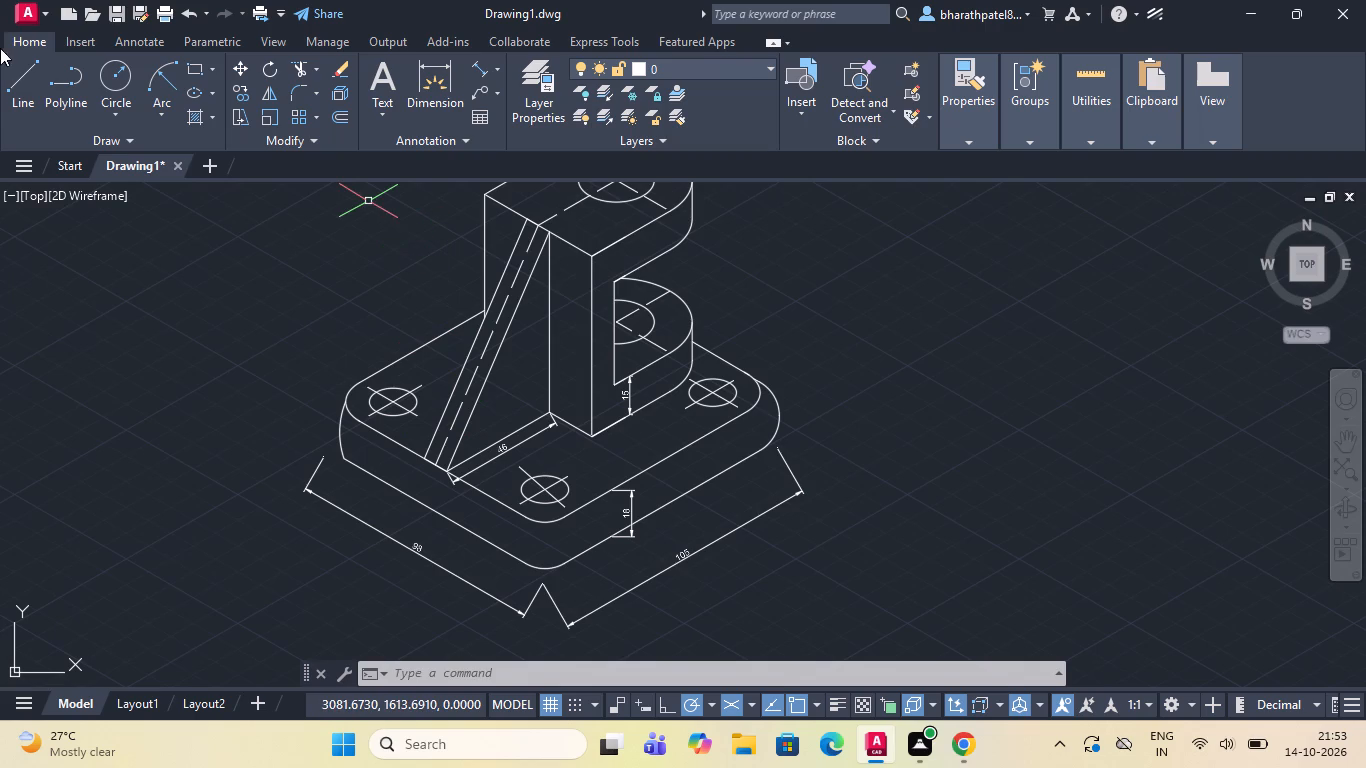
# Draw a helper line across the sloping rib, parallel to the base's 98 side and crossing both rib edges.
pyautogui.moveTo(17, 77); pyautogui.dragTo(41, 95)
pyautogui.scroll(2, 450, 385)
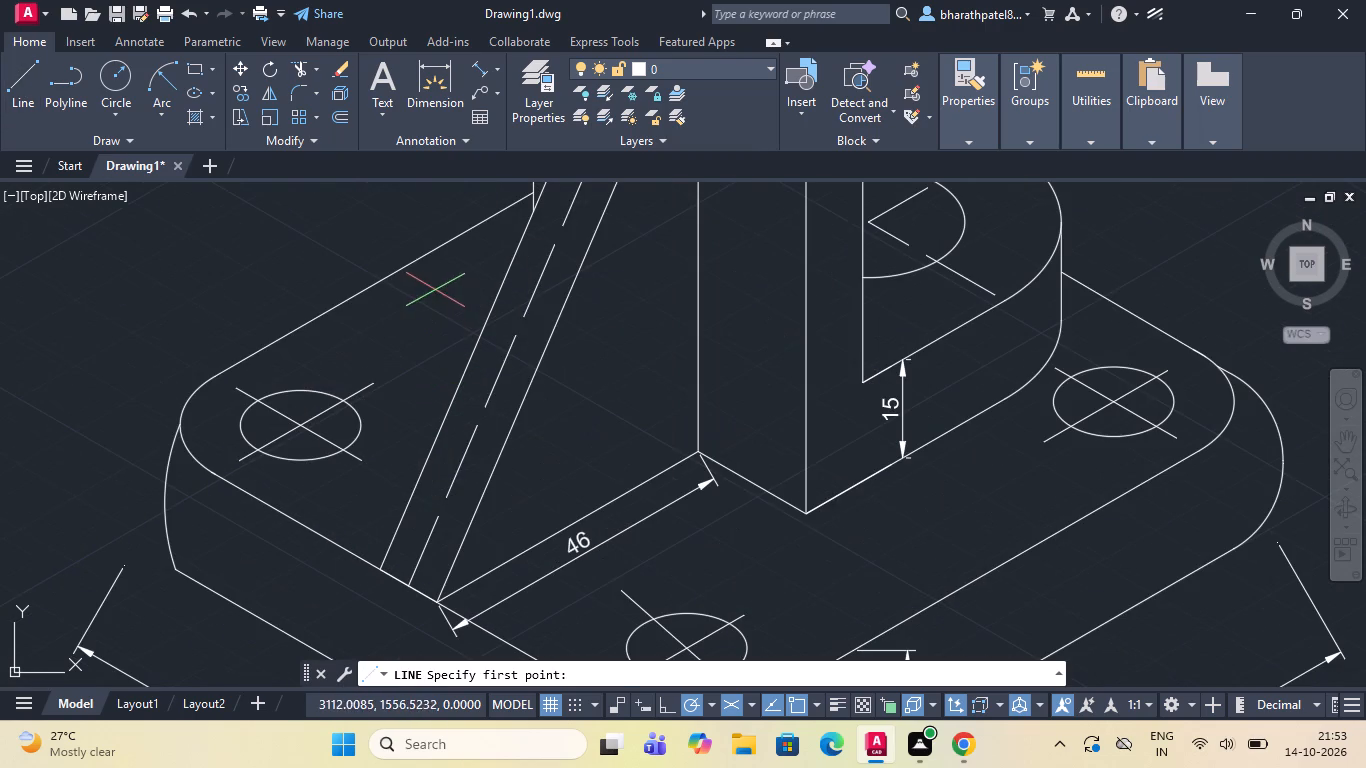
pyautogui.moveTo(437, 311); pyautogui.dragTo(451, 317)
pyautogui.click(618, 414)
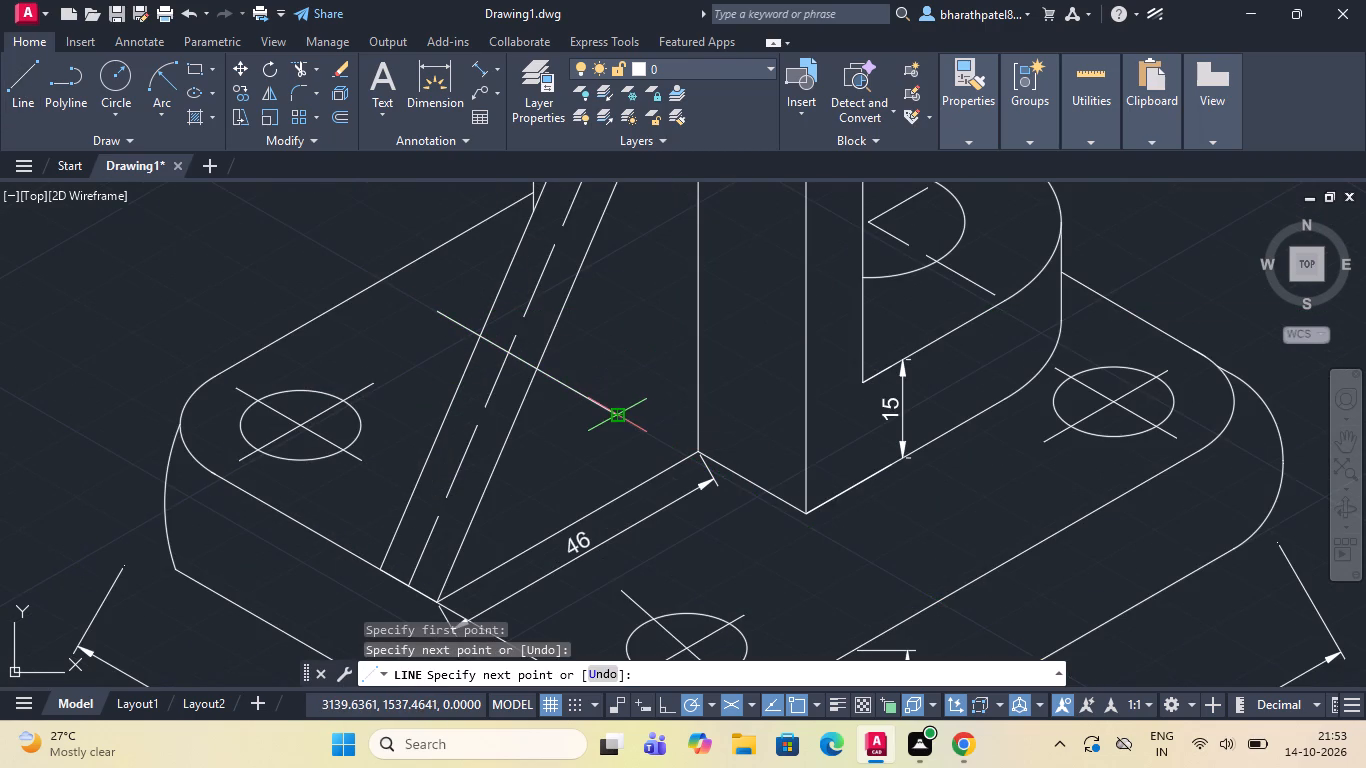
pyautogui.press('Escape')
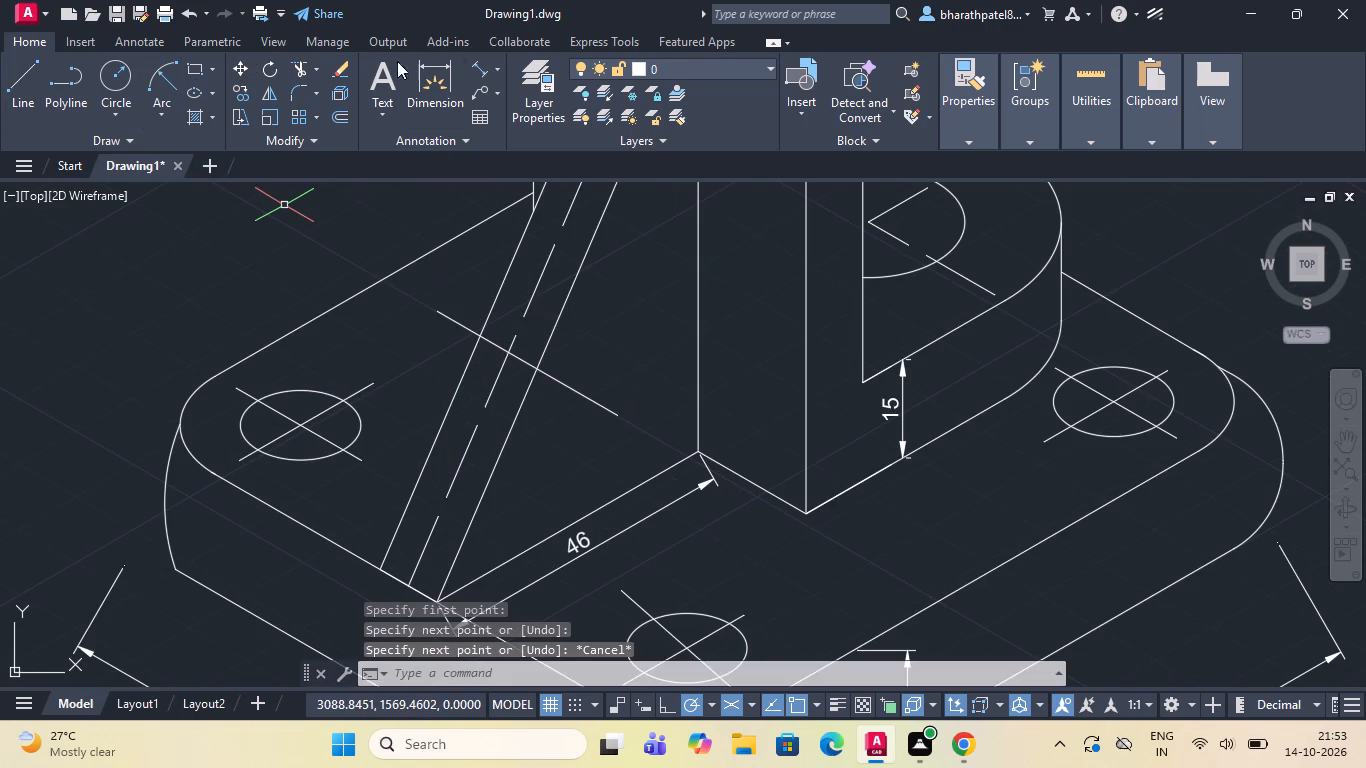
# Add an aligned dimension for the rib's thickness between its two sloping edges where the helper line crosses them, placed just above that line.
pyautogui.click(486, 68)
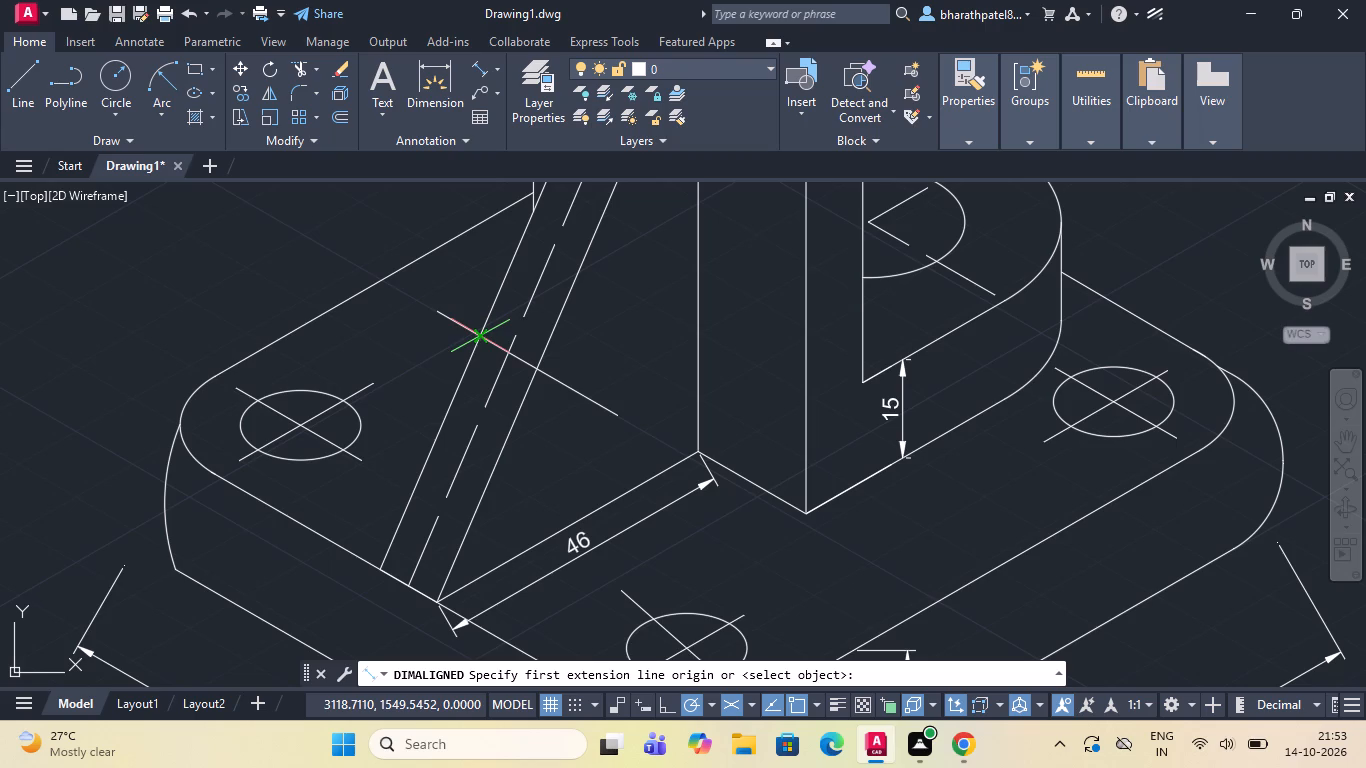
pyautogui.click(482, 336)
pyautogui.click(543, 367)
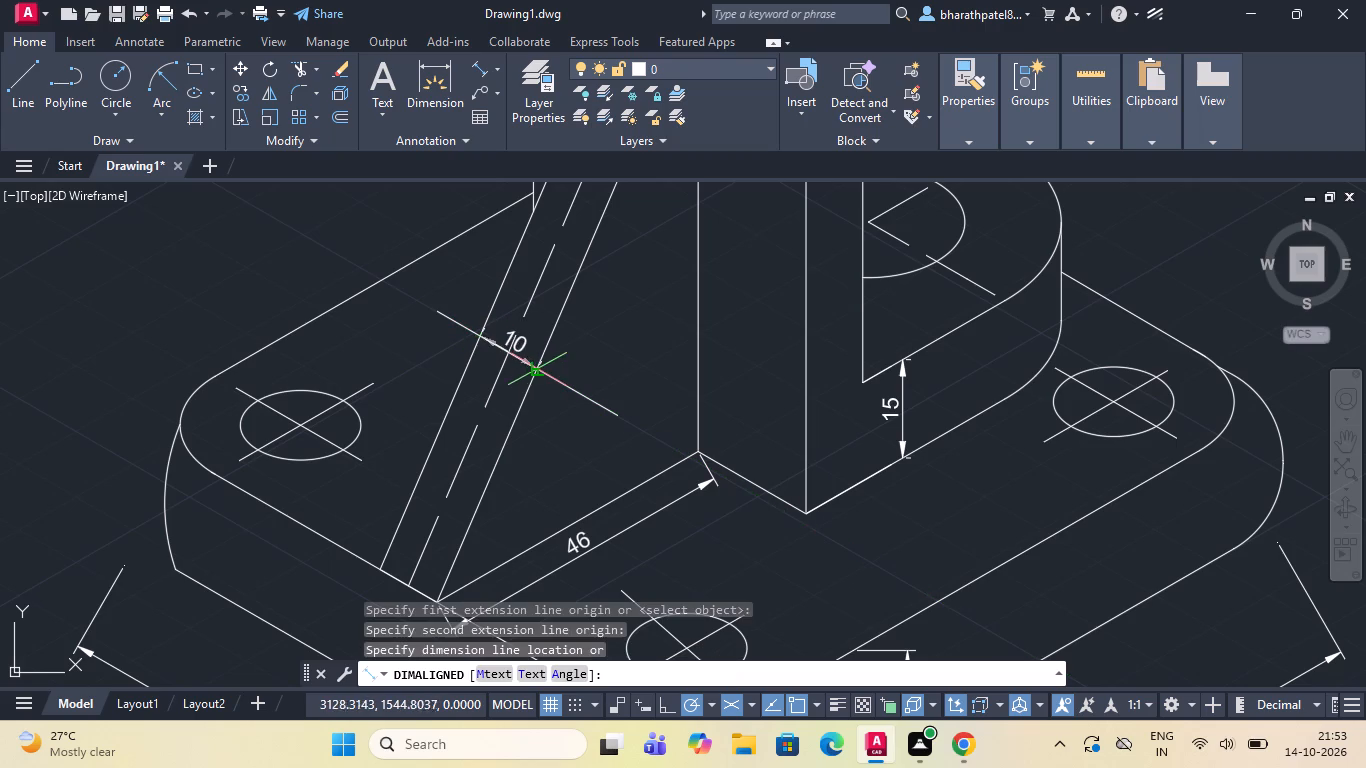
pyautogui.click(547, 353)
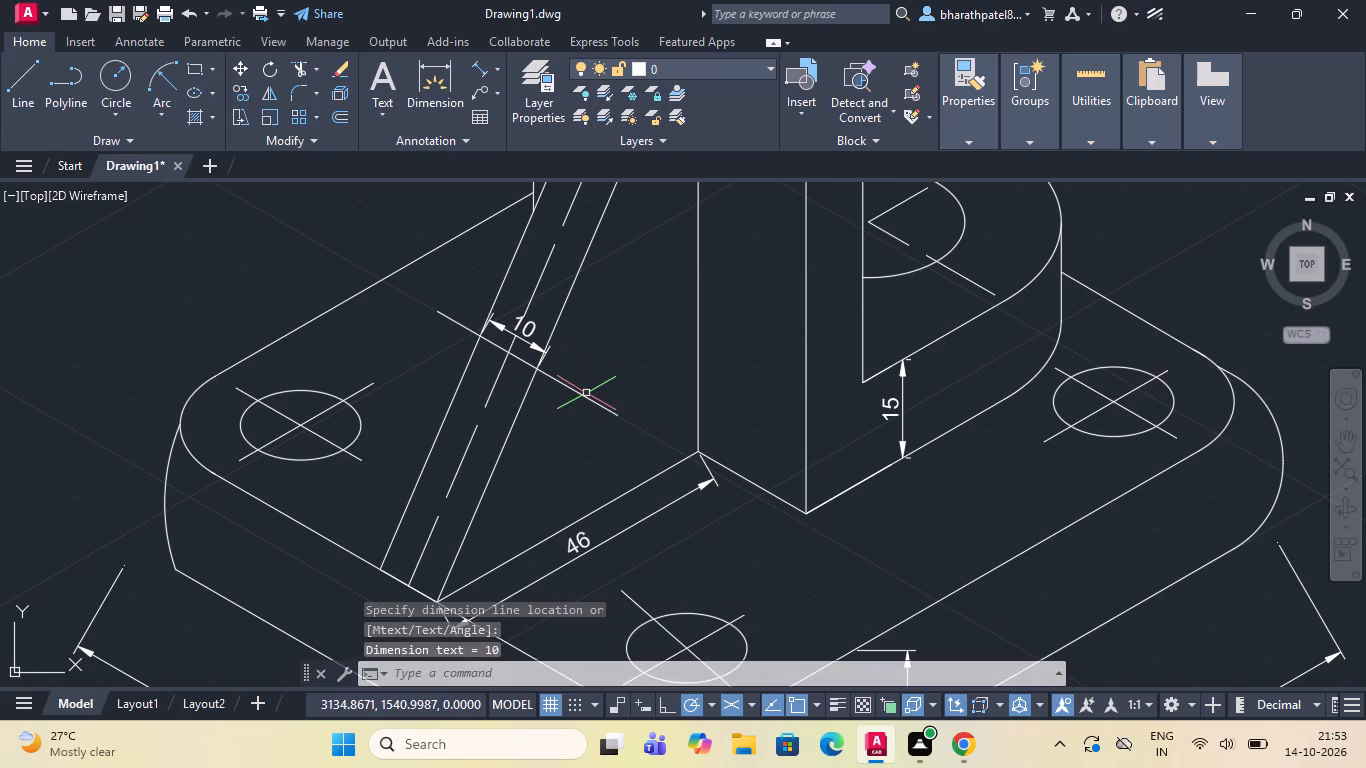
# Delete the helper line crossing the rib, keeping the rib thickness dimension.
pyautogui.click(586, 393)
pyautogui.press('Delete')
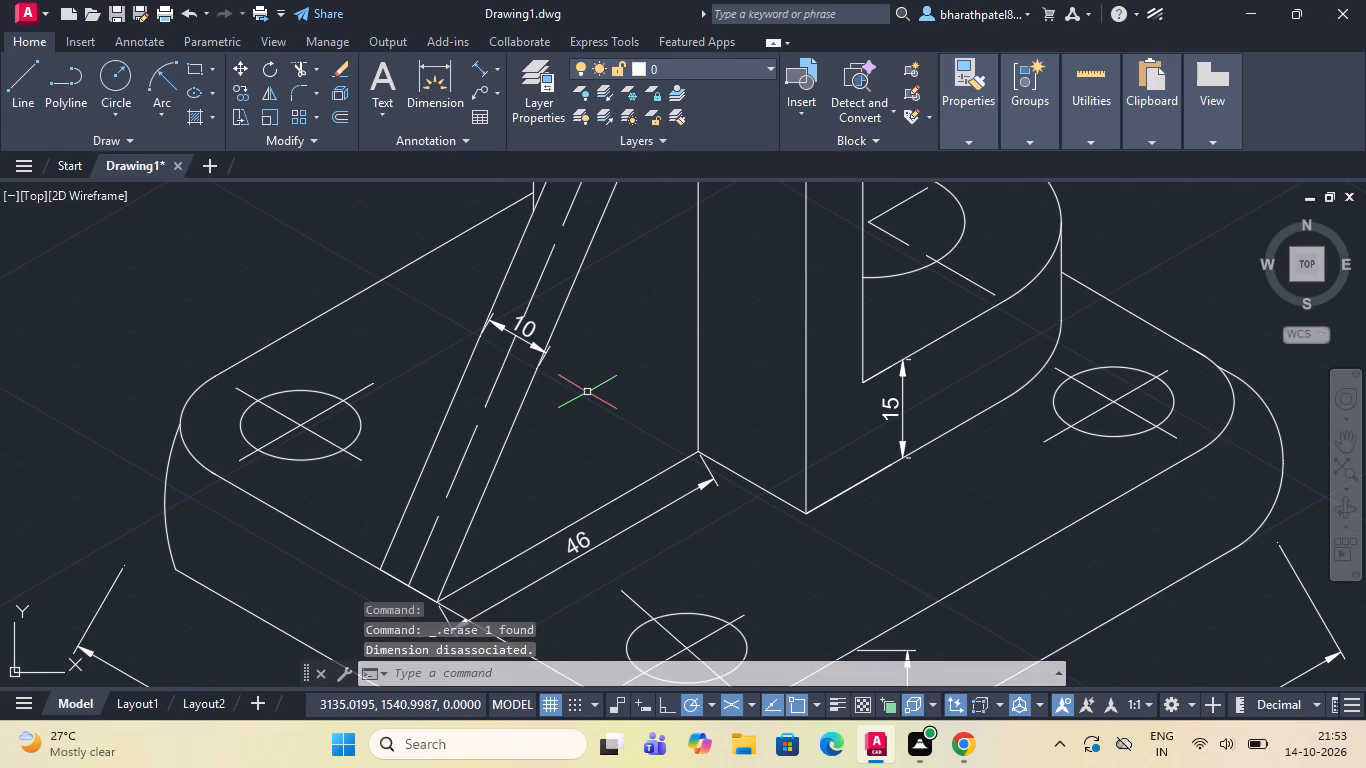
# Add an aligned dimension for the rib's height along its vertical edge on the upright, from top corner to base, placed on the upright's face.
pyautogui.scroll(-2, 596, 395)
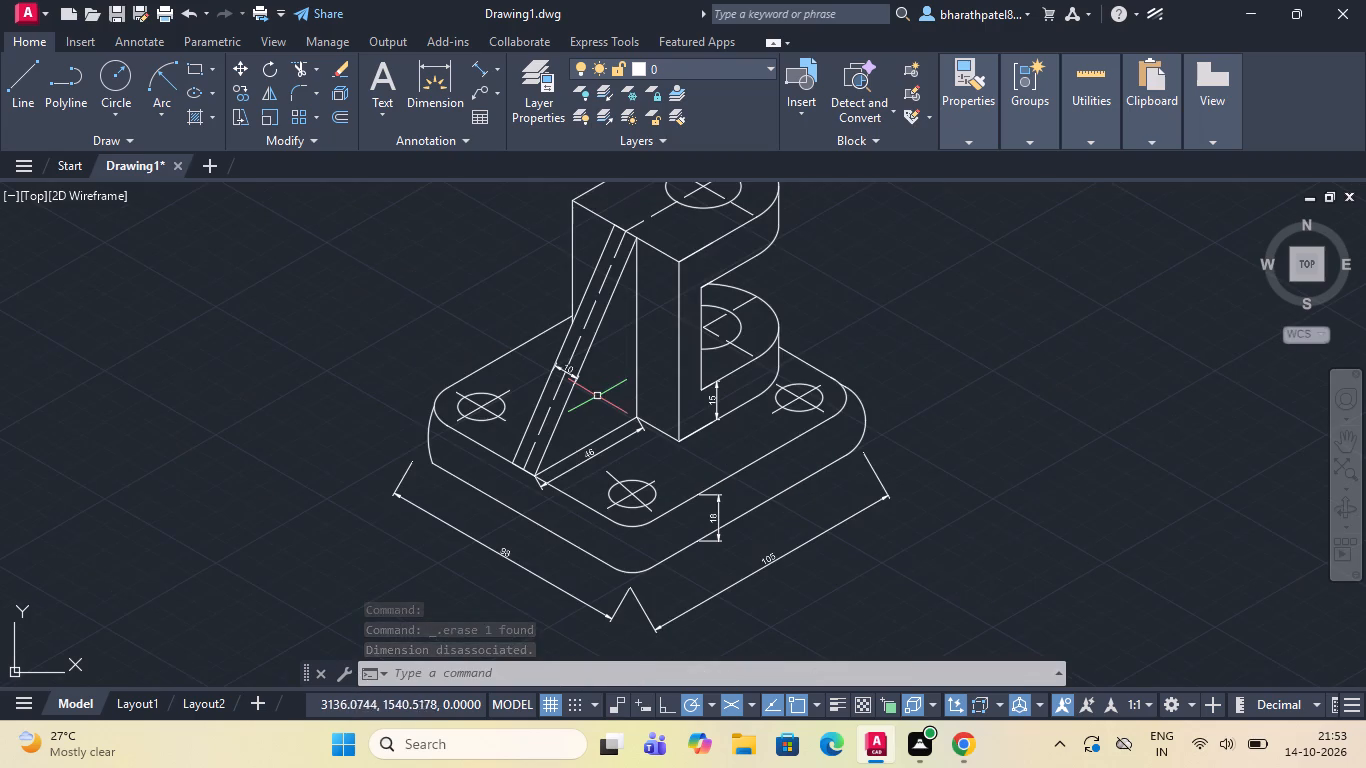
pyautogui.click(479, 64)
pyautogui.scroll(1, 650, 265)
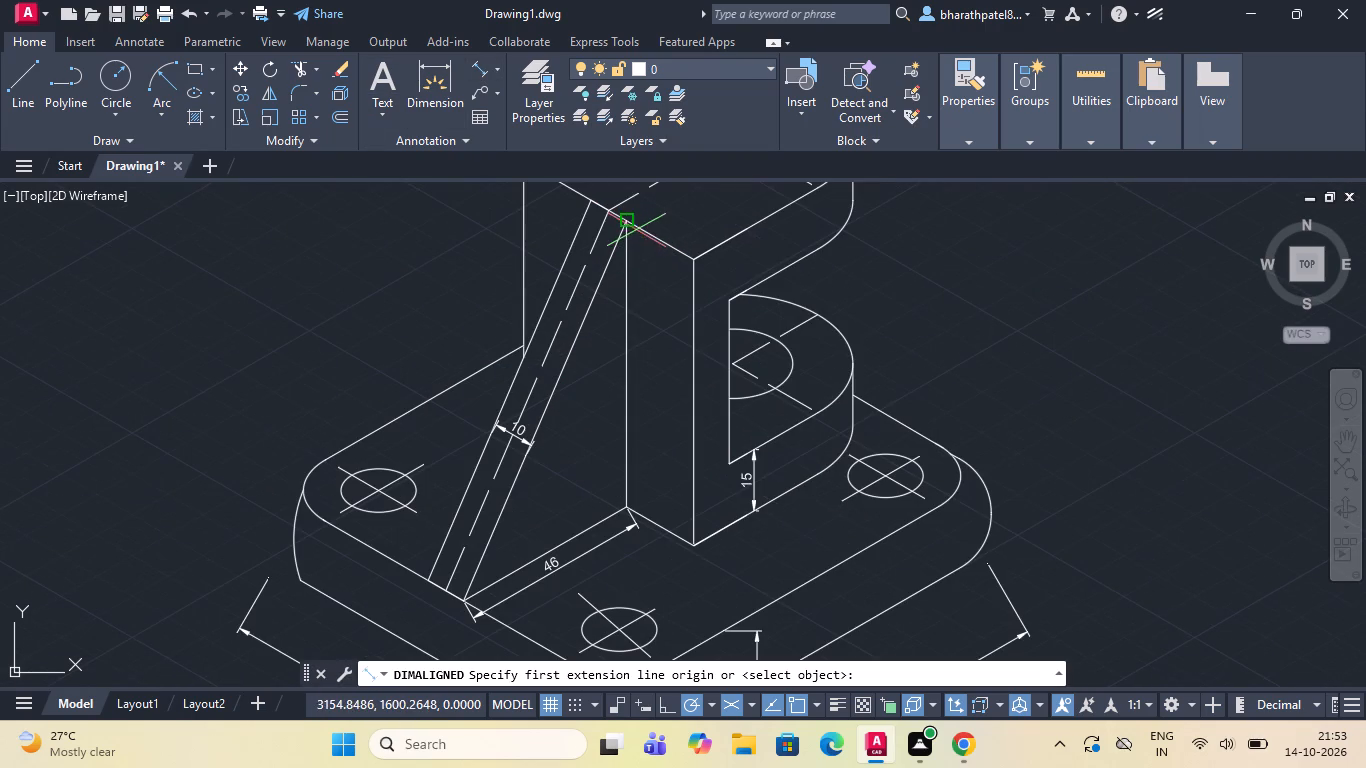
pyautogui.click(629, 226)
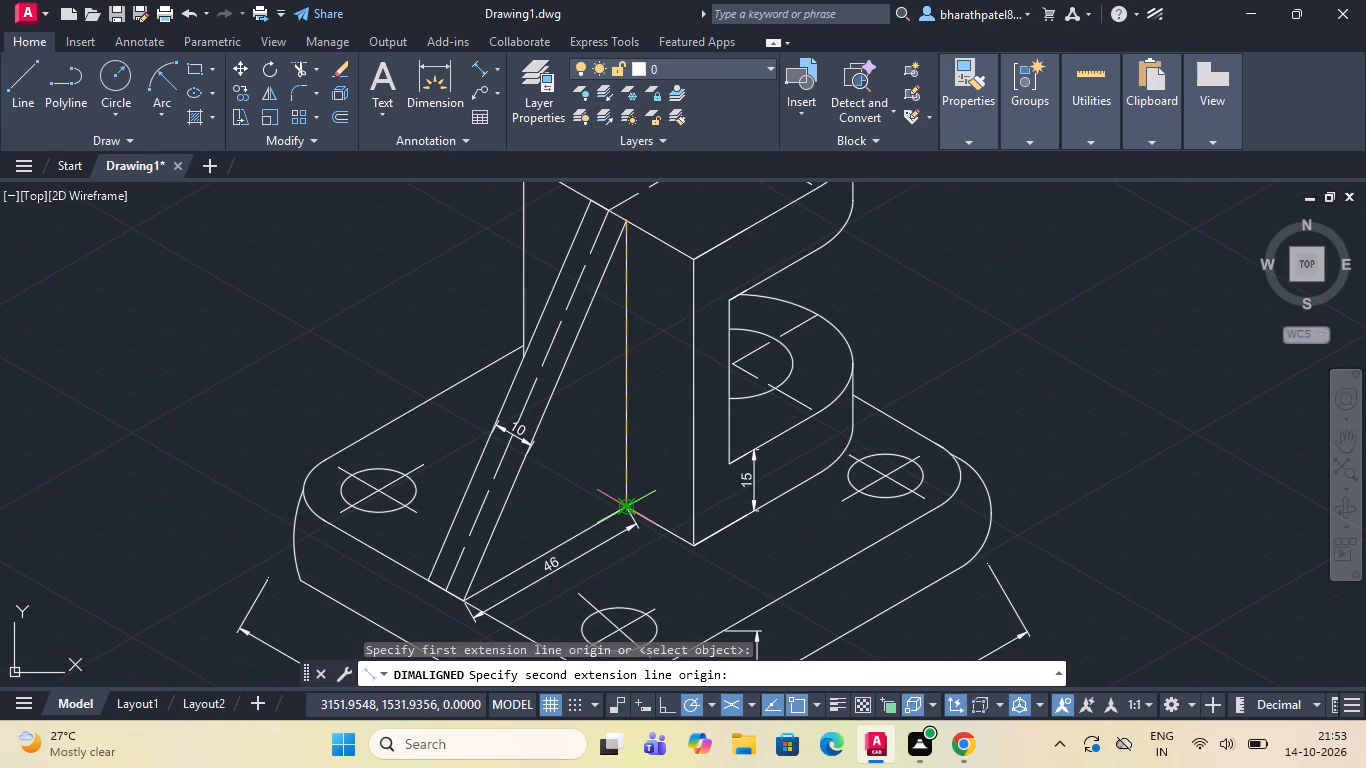
pyautogui.click(629, 502)
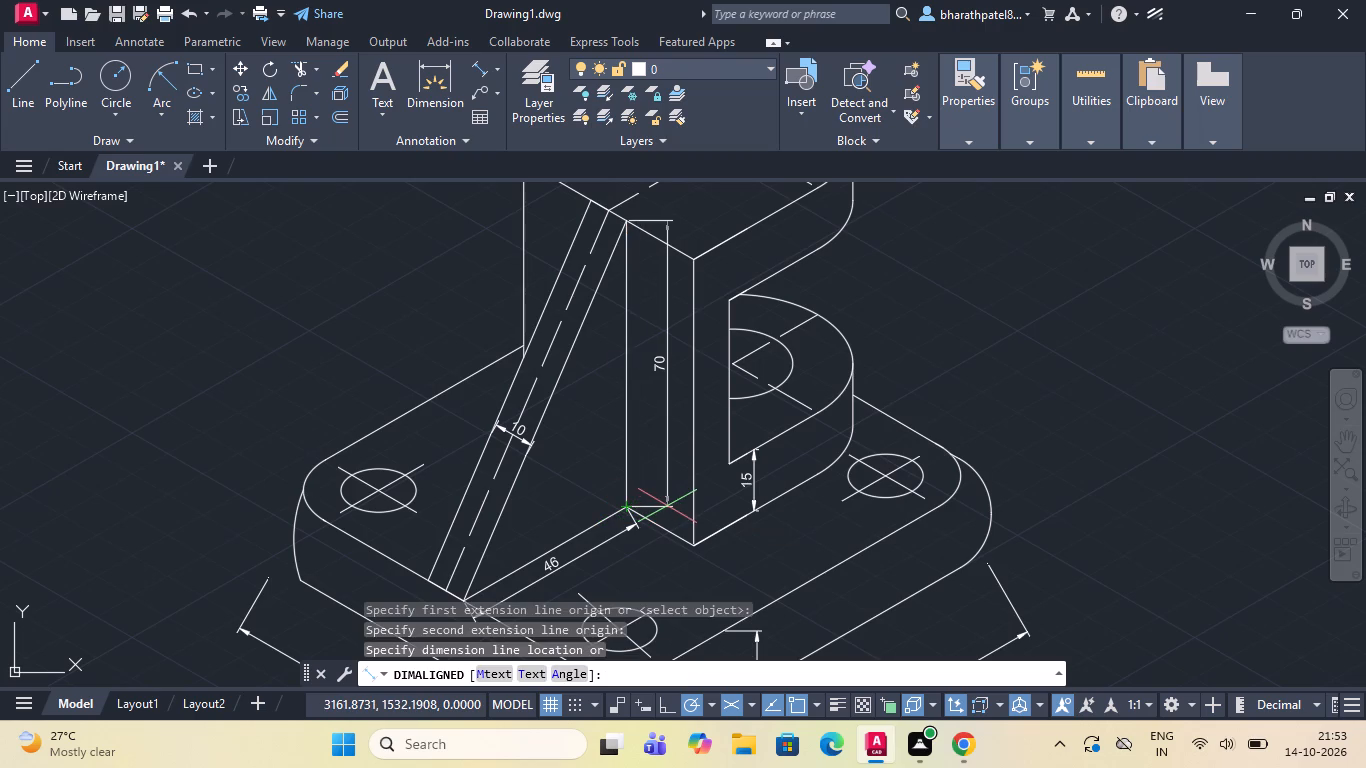
pyautogui.click(667, 506)
# Add an aligned dimension along the upright's straight rear top edge, from its outer corner to the start of the rounded end, placed outside the outline.
pyautogui.scroll(-2, 667, 506)
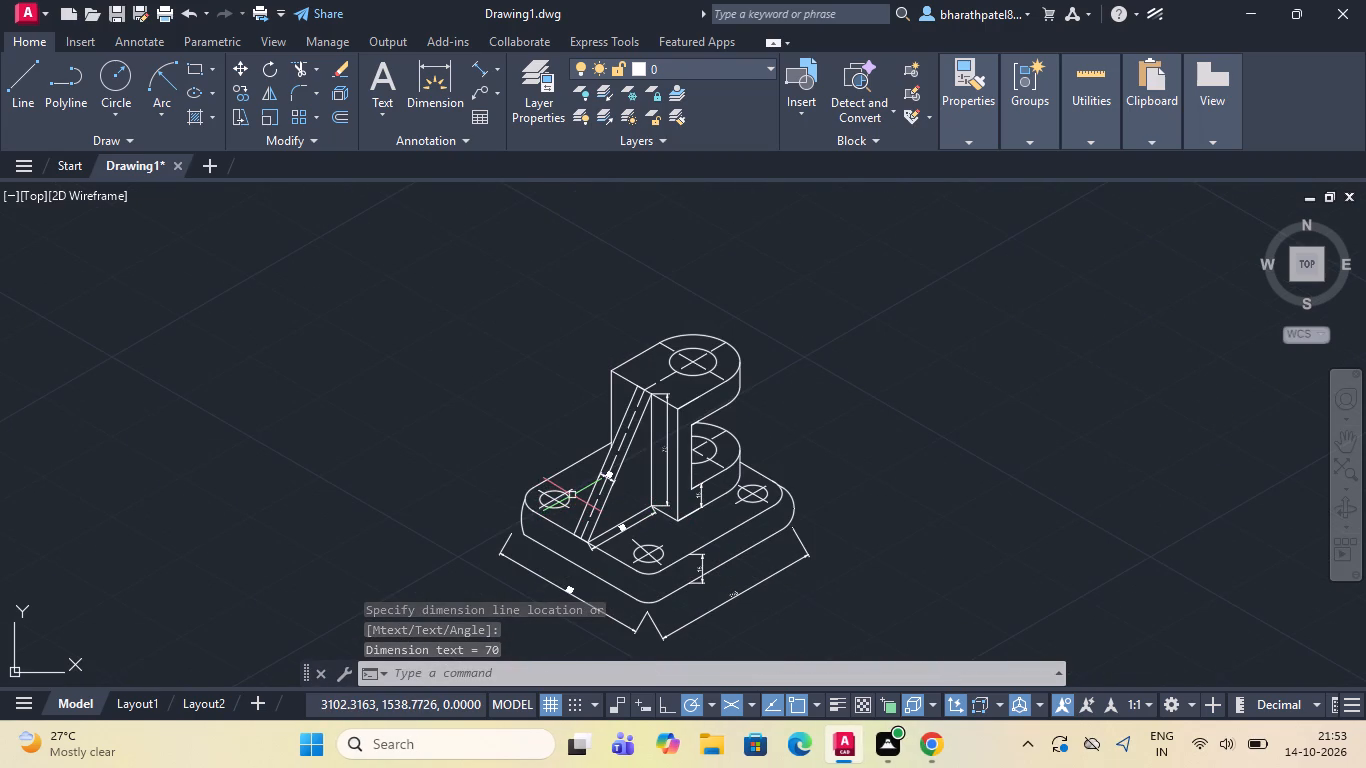
pyautogui.scroll(2, 598, 365)
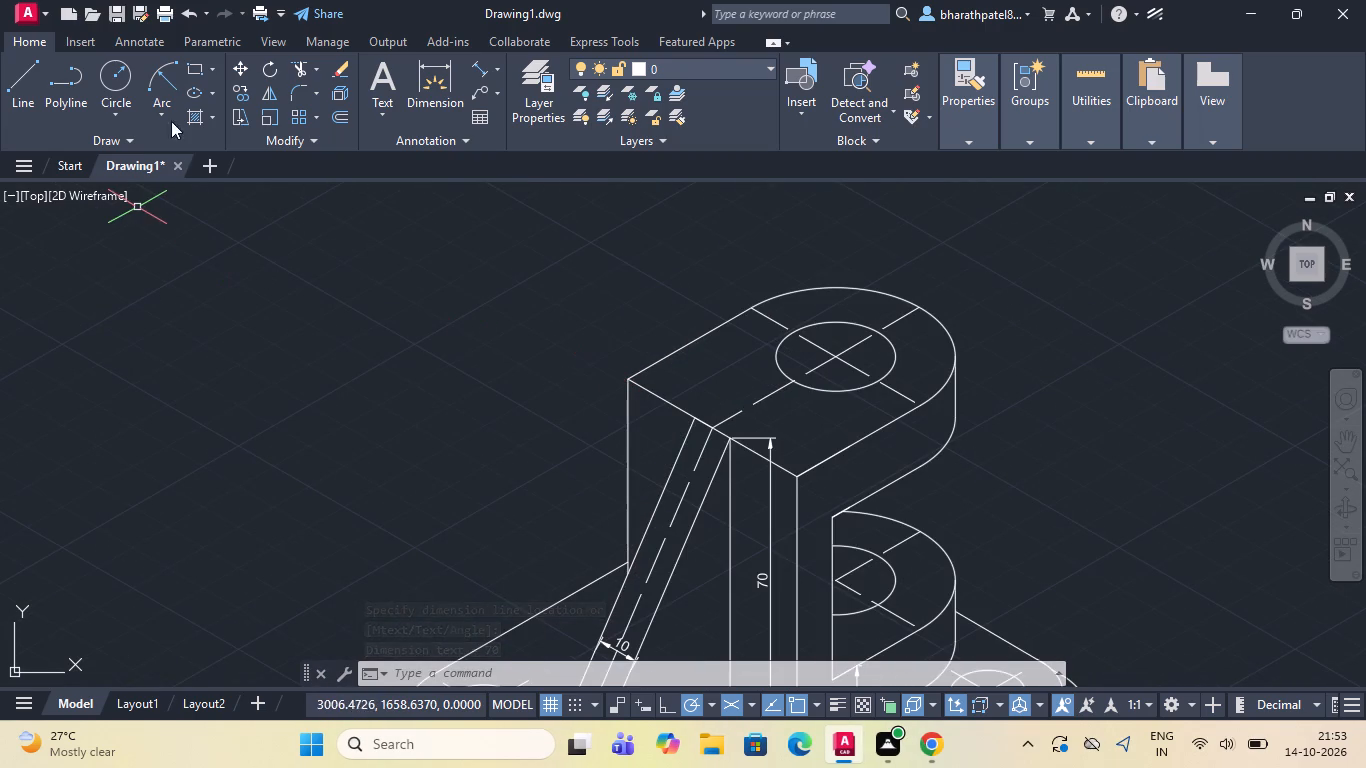
pyautogui.click(480, 64)
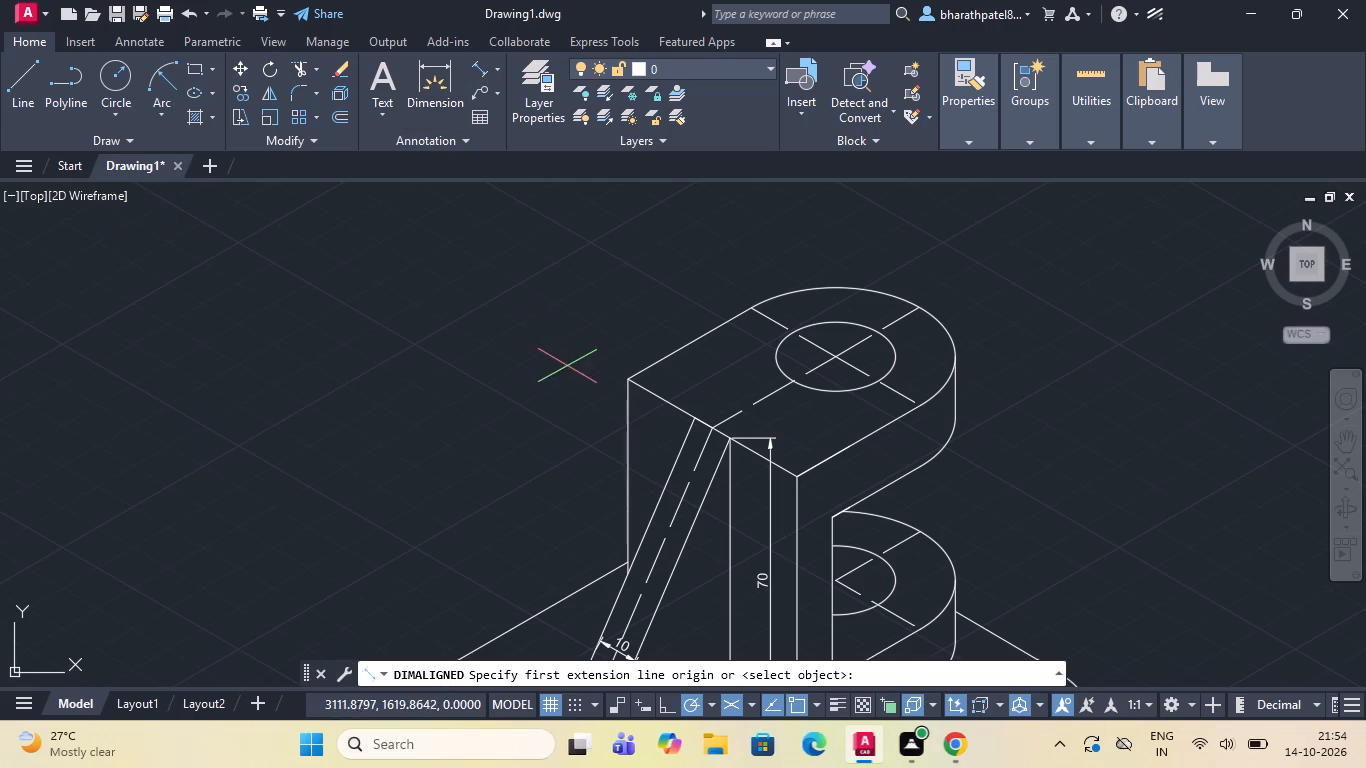
pyautogui.click(632, 380)
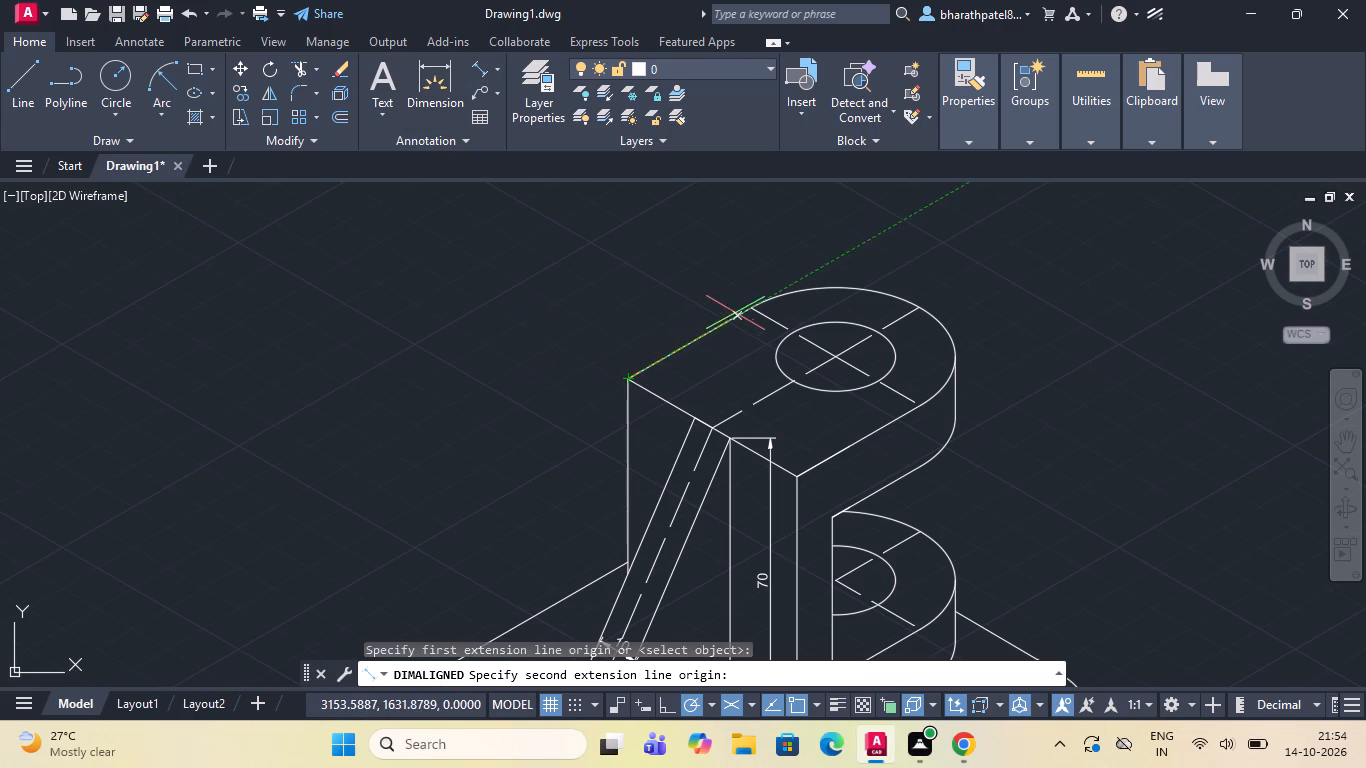
pyautogui.click(758, 304)
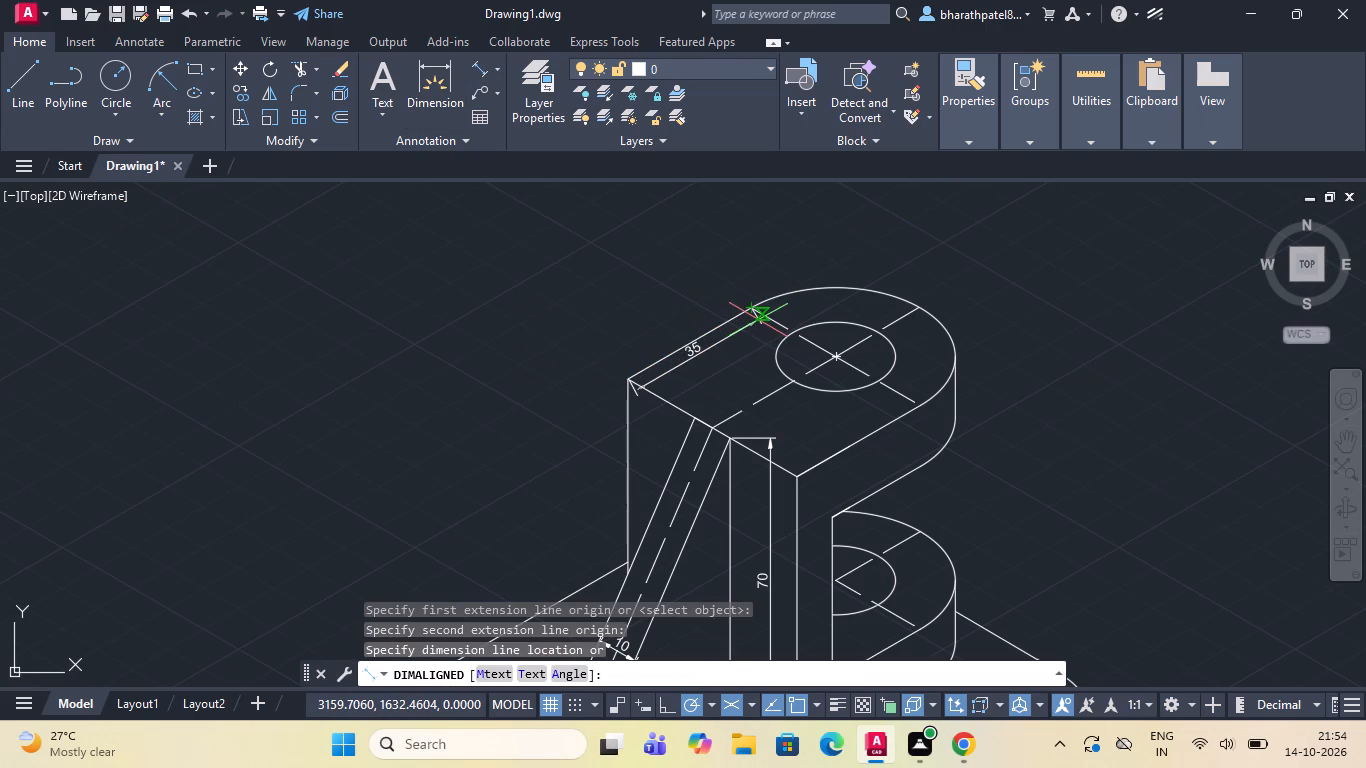
pyautogui.click(729, 265)
# Add a multileader pointing at the upright's top hole, with its landing just outside the rounded end, and start its label text.
pyautogui.scroll(-1, 665, 316)
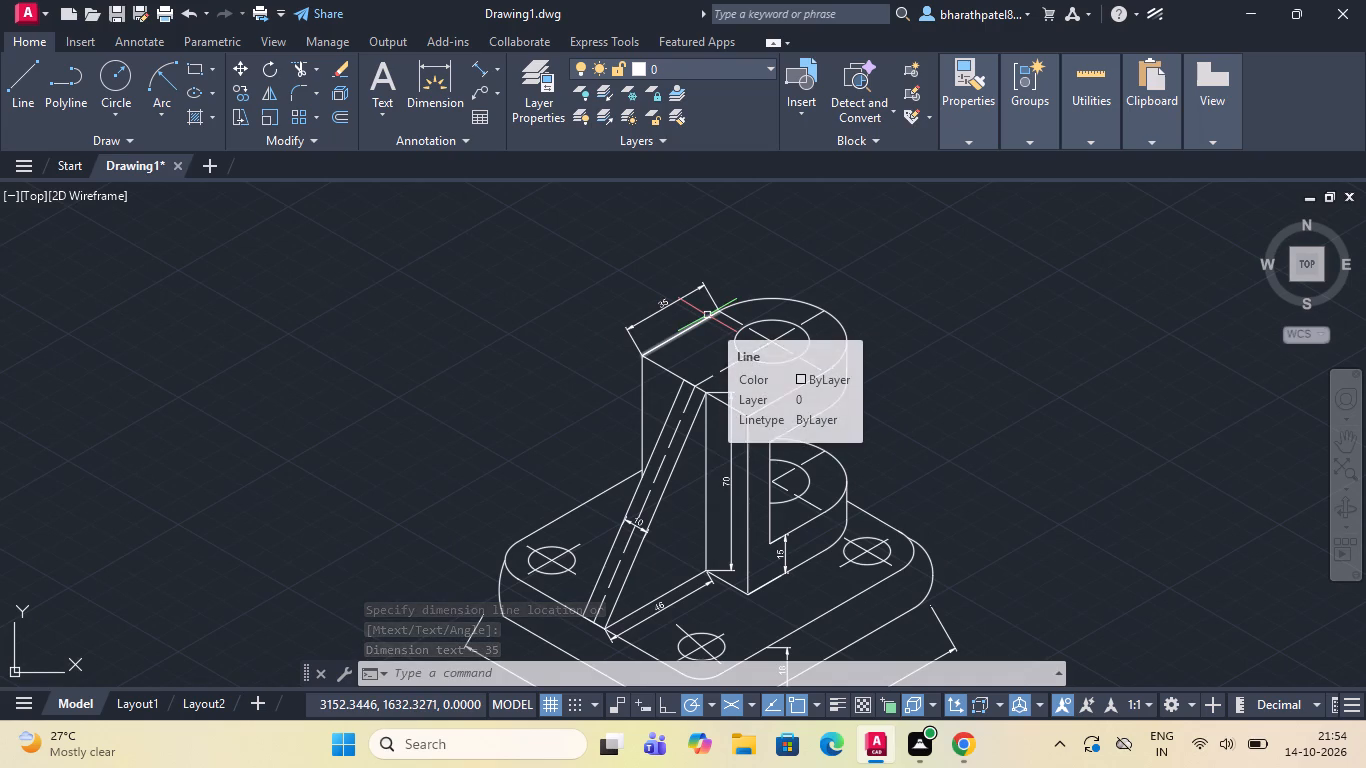
pyautogui.scroll(-2, 707, 315)
pyautogui.scroll(1, 707, 315)
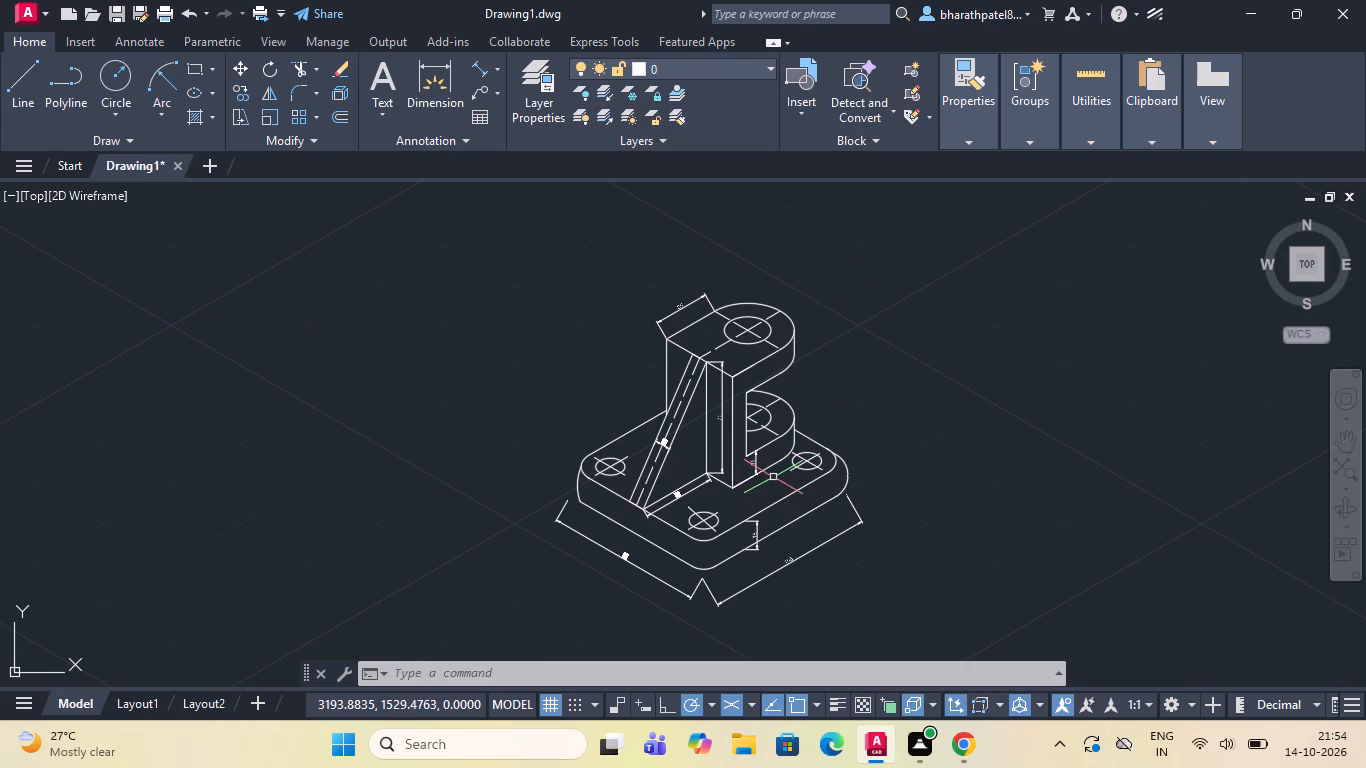
pyautogui.scroll(4, 792, 309)
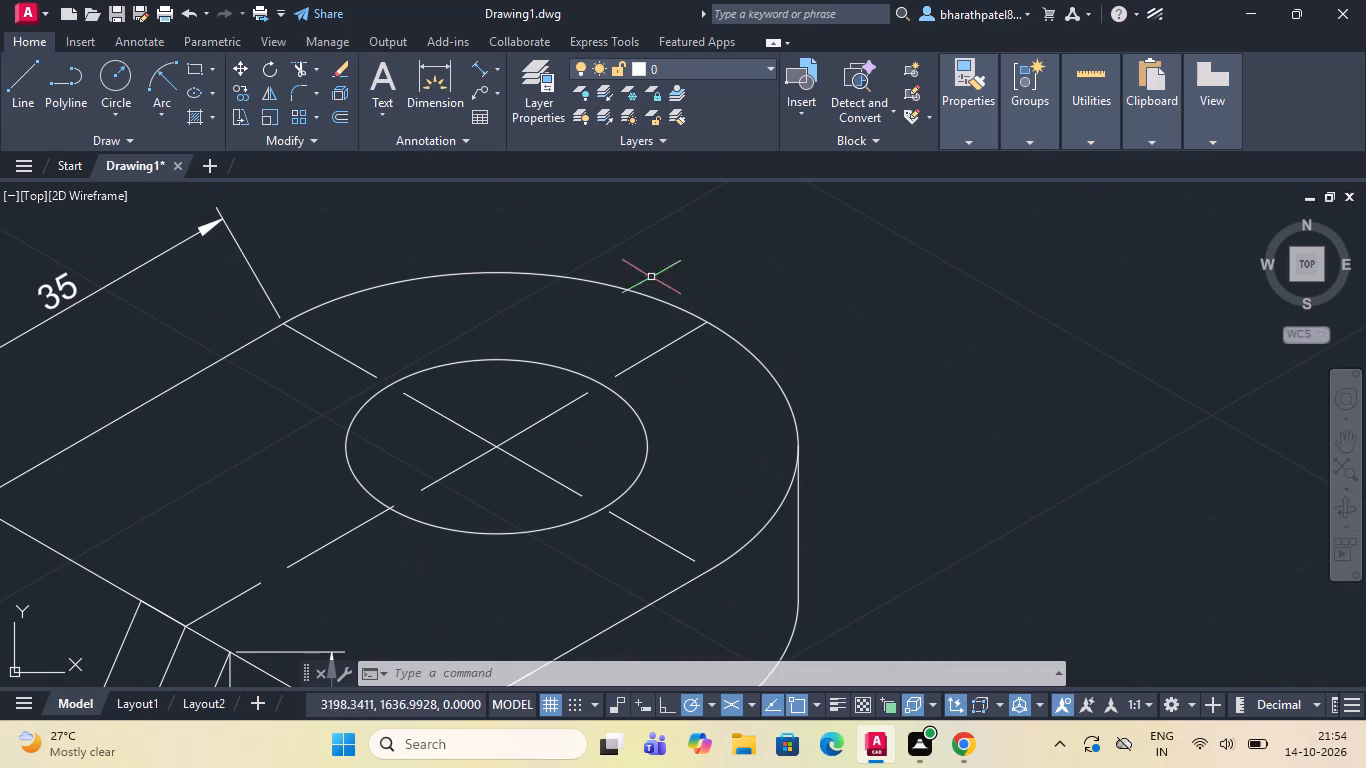
pyautogui.click(471, 88)
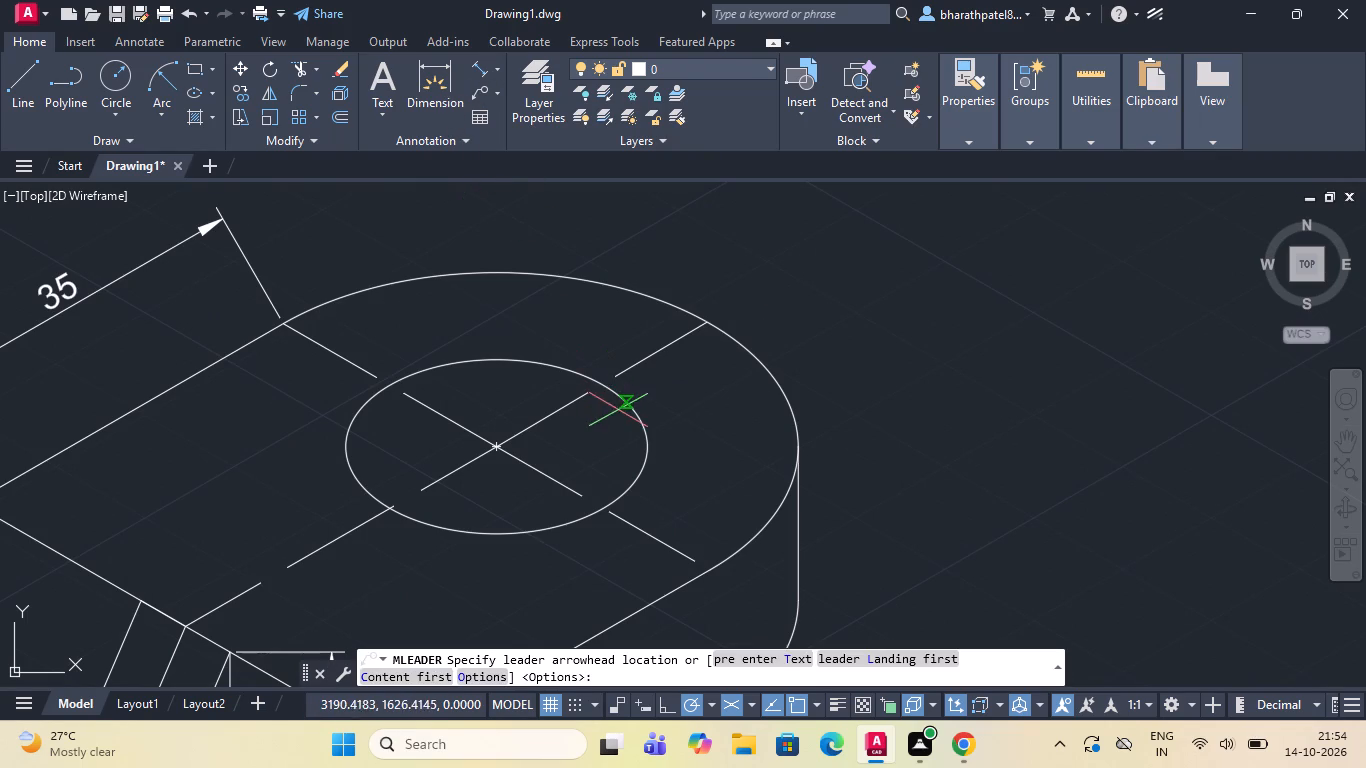
pyautogui.click(631, 403)
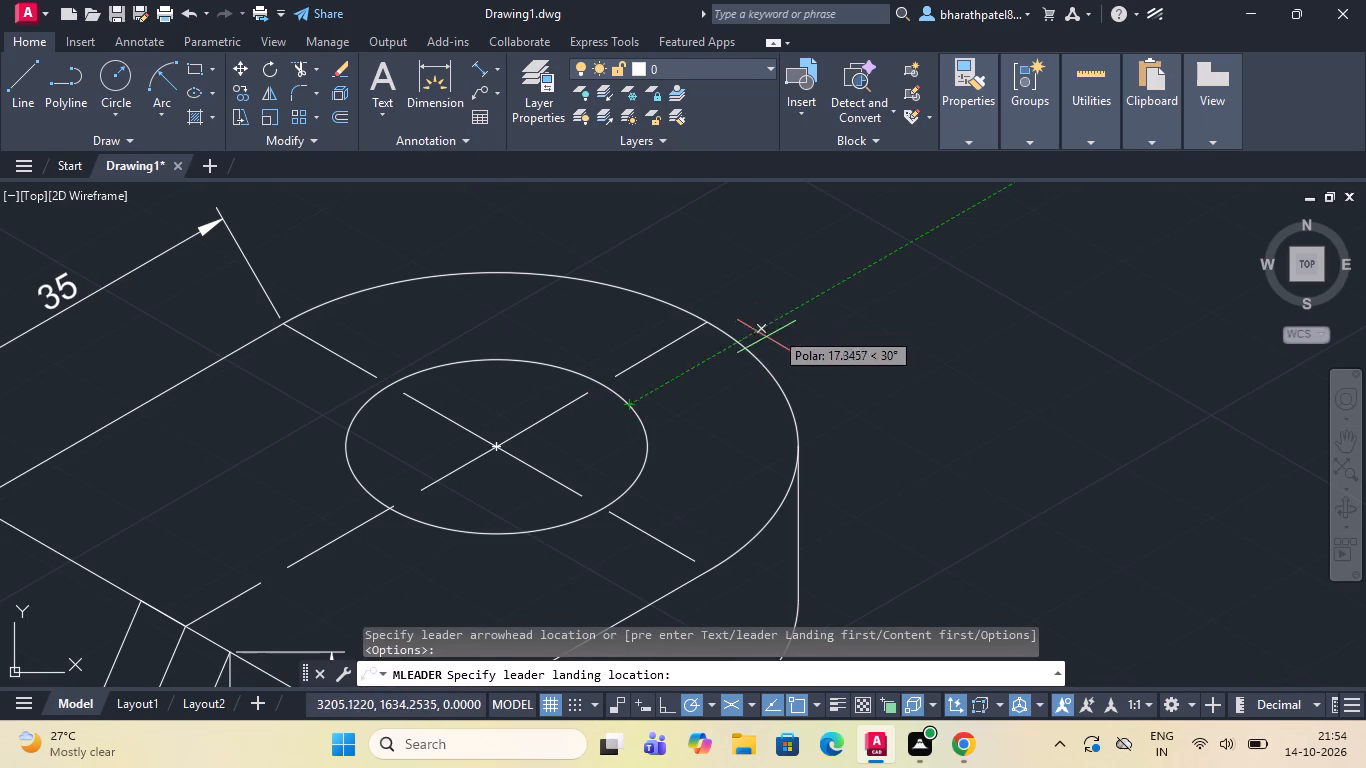
pyautogui.scroll(-2, 736, 356)
pyautogui.click(758, 319)
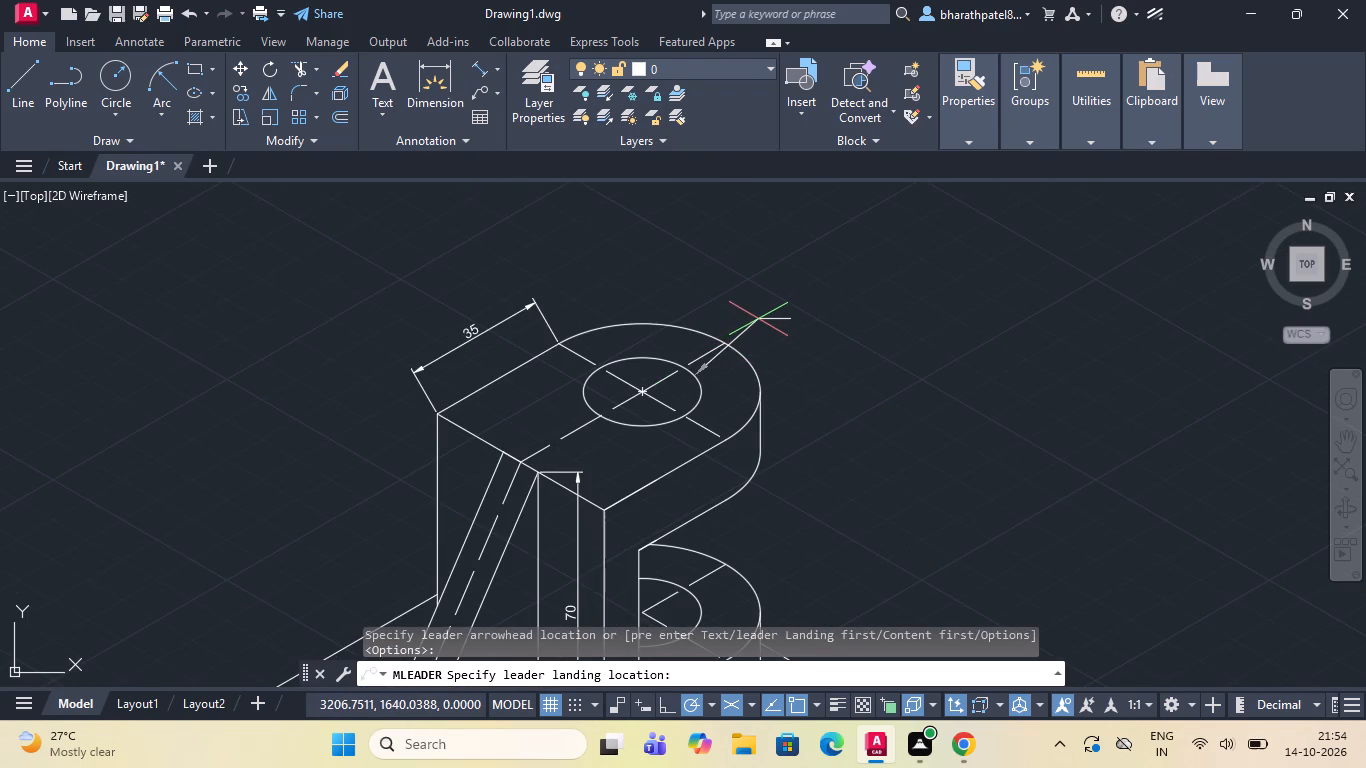
pyautogui.write('r24')
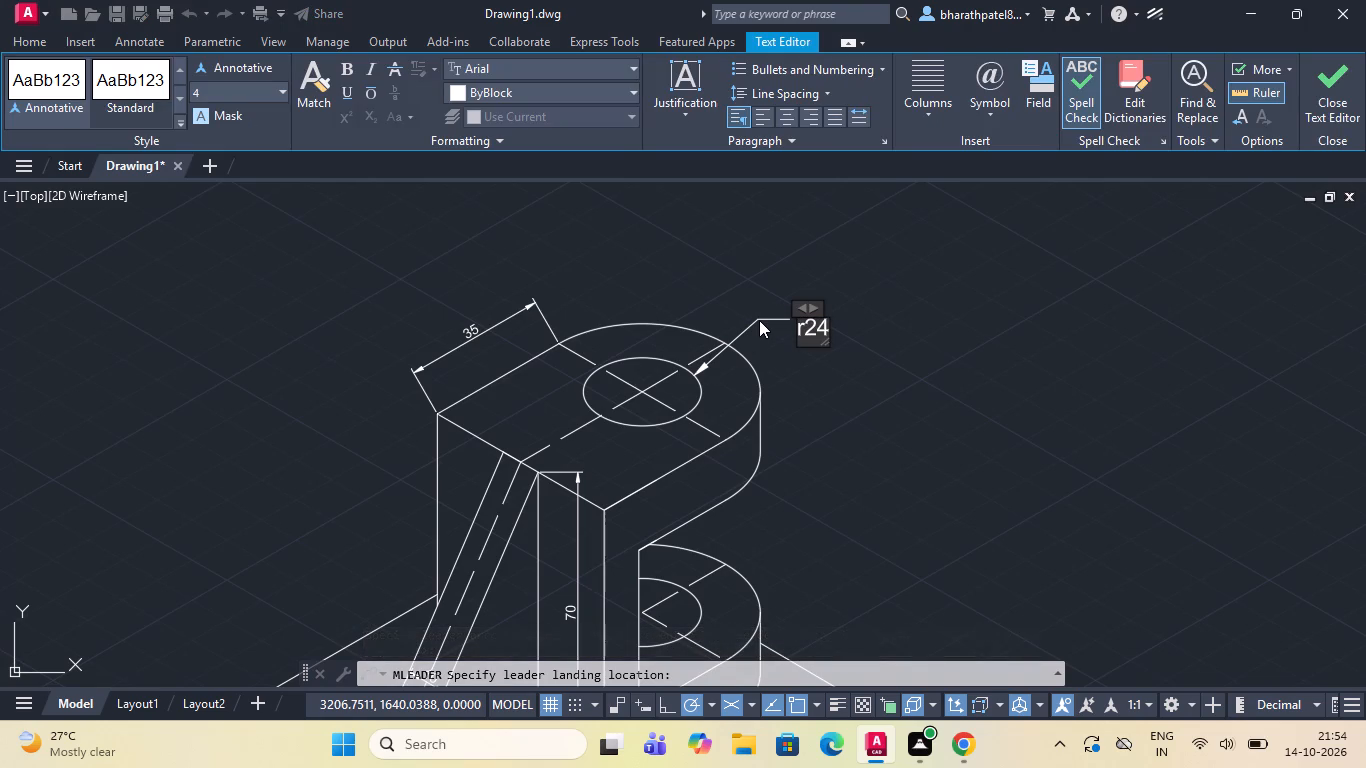
pyautogui.press('BackSpace')
pyautogui.press('BackSpace')
pyautogui.press('BackSpace')
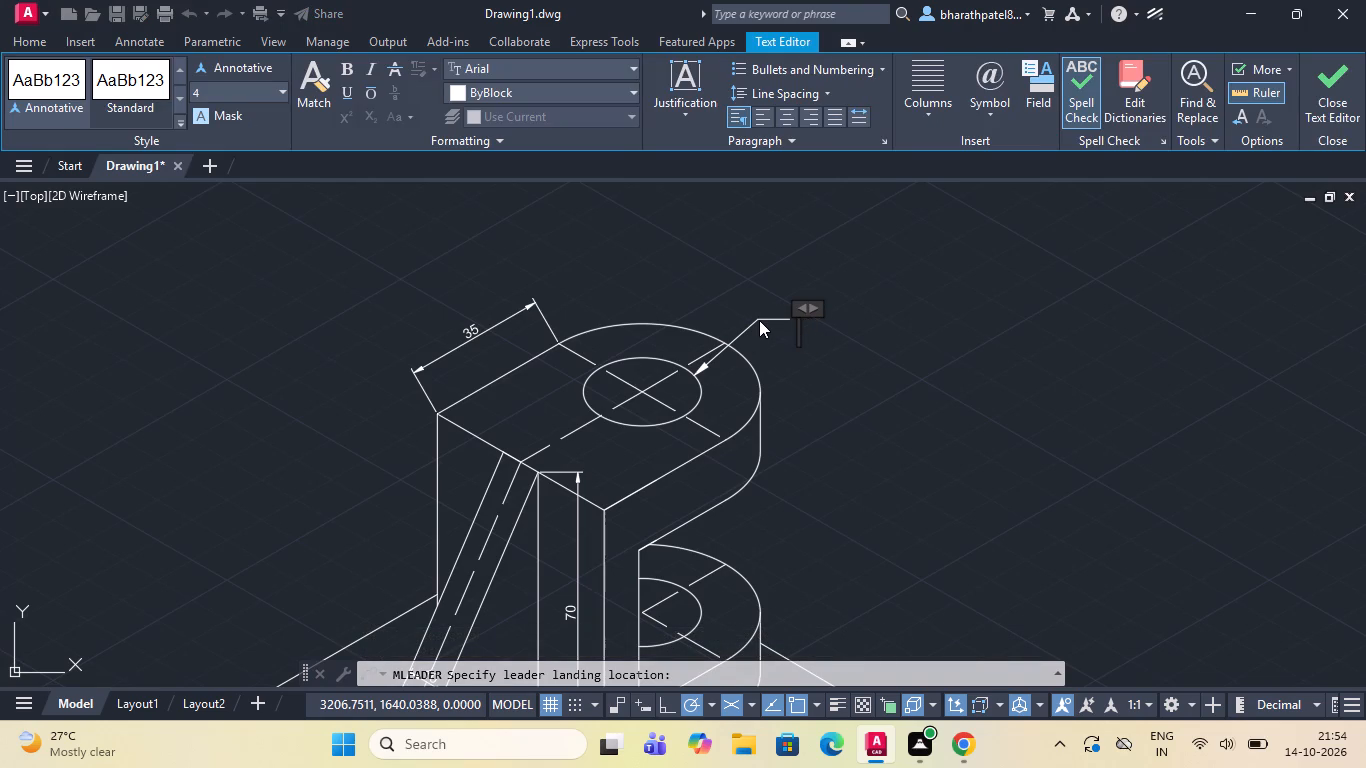
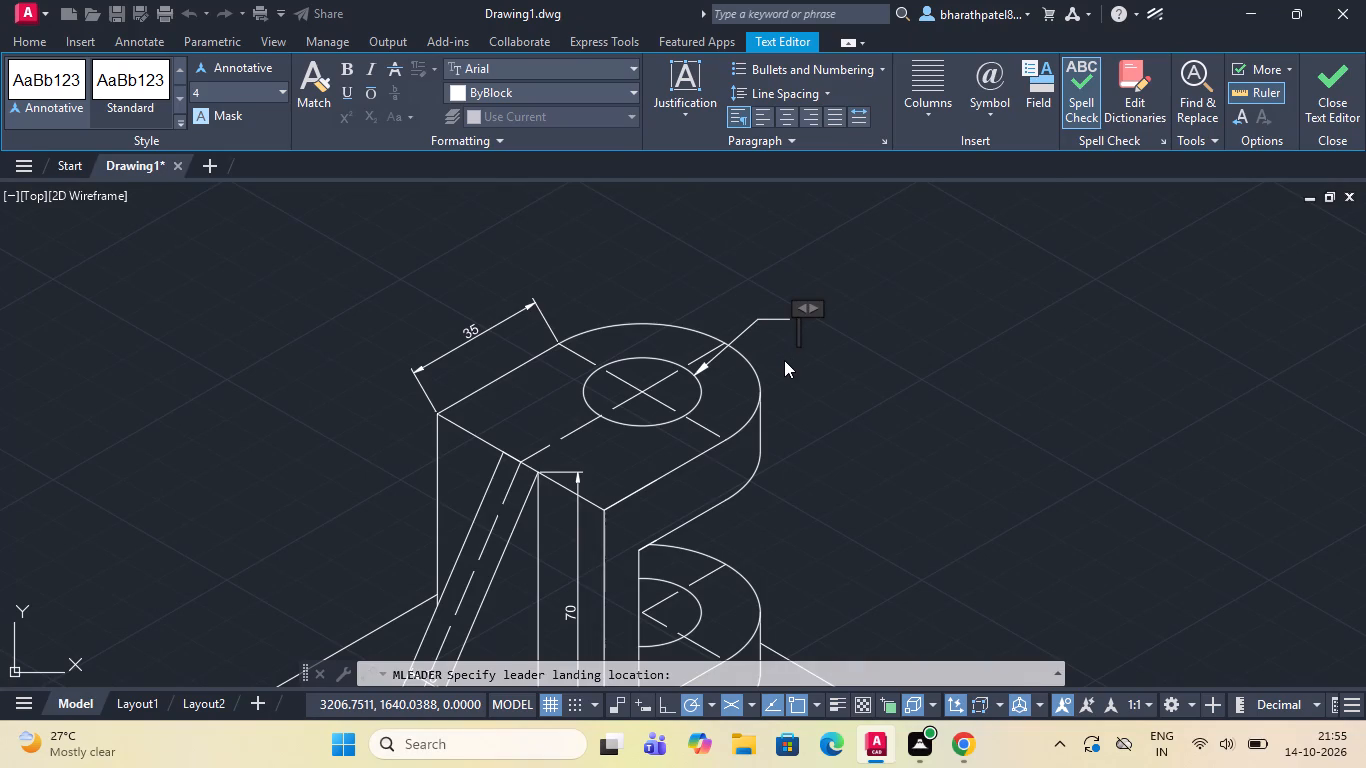
# Enter R24 as the label of the multileader pointing at the upright's top hole and finish the text.
pyautogui.hotkey('shift', 'r')
pyautogui.press('2')
pyautogui.press('4')
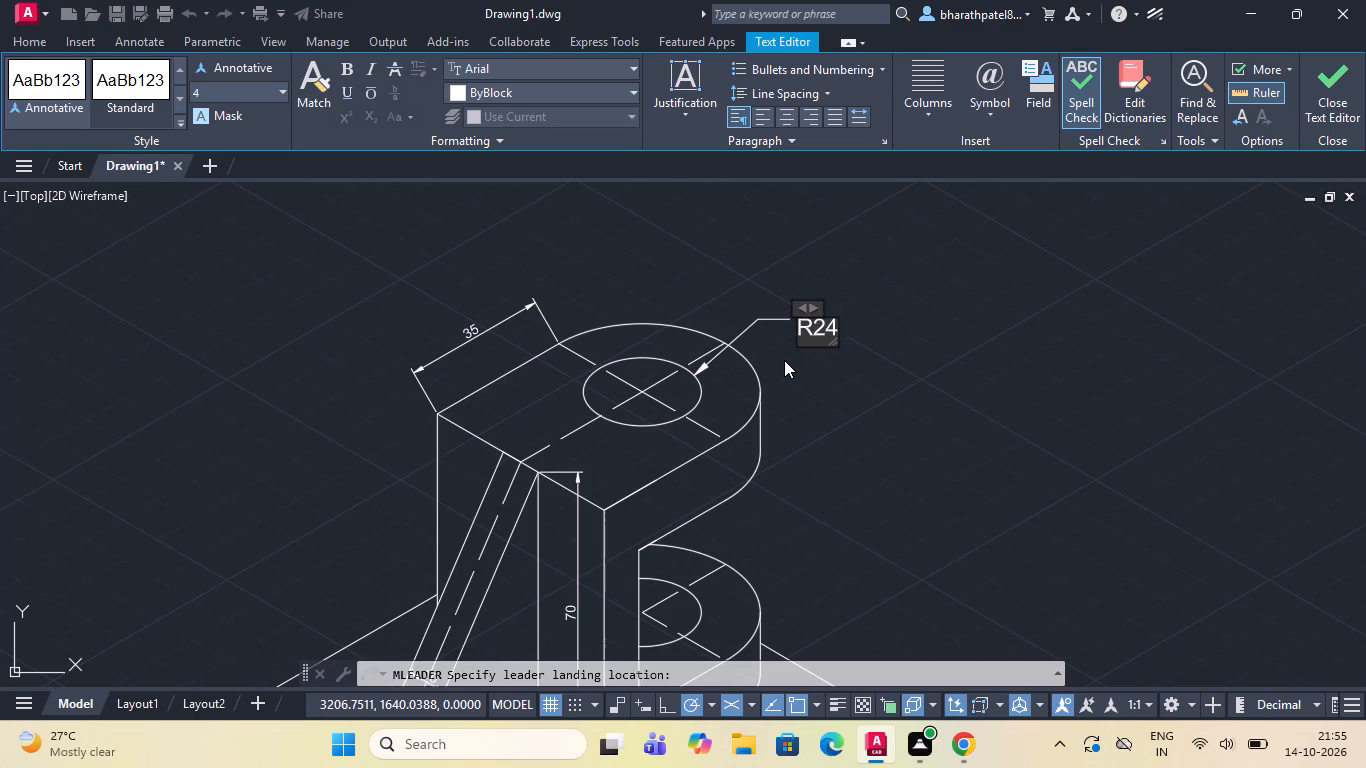
pyautogui.click(865, 354)
# Examine the upright, rib and base with the annotations placed so far to decide which features still need dimensions.
pyautogui.scroll(-4, 792, 372)
pyautogui.scroll(3, 824, 440)
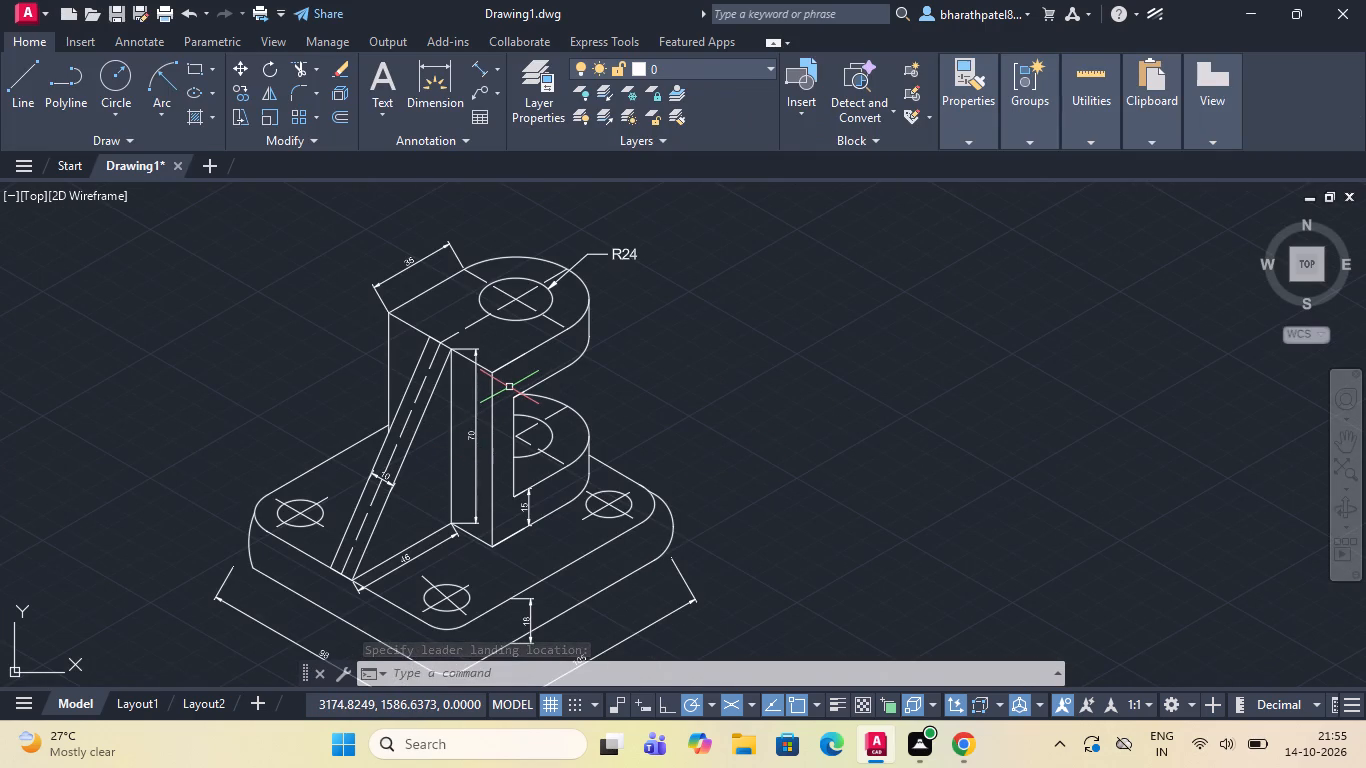
pyautogui.scroll(-1, 530, 349)
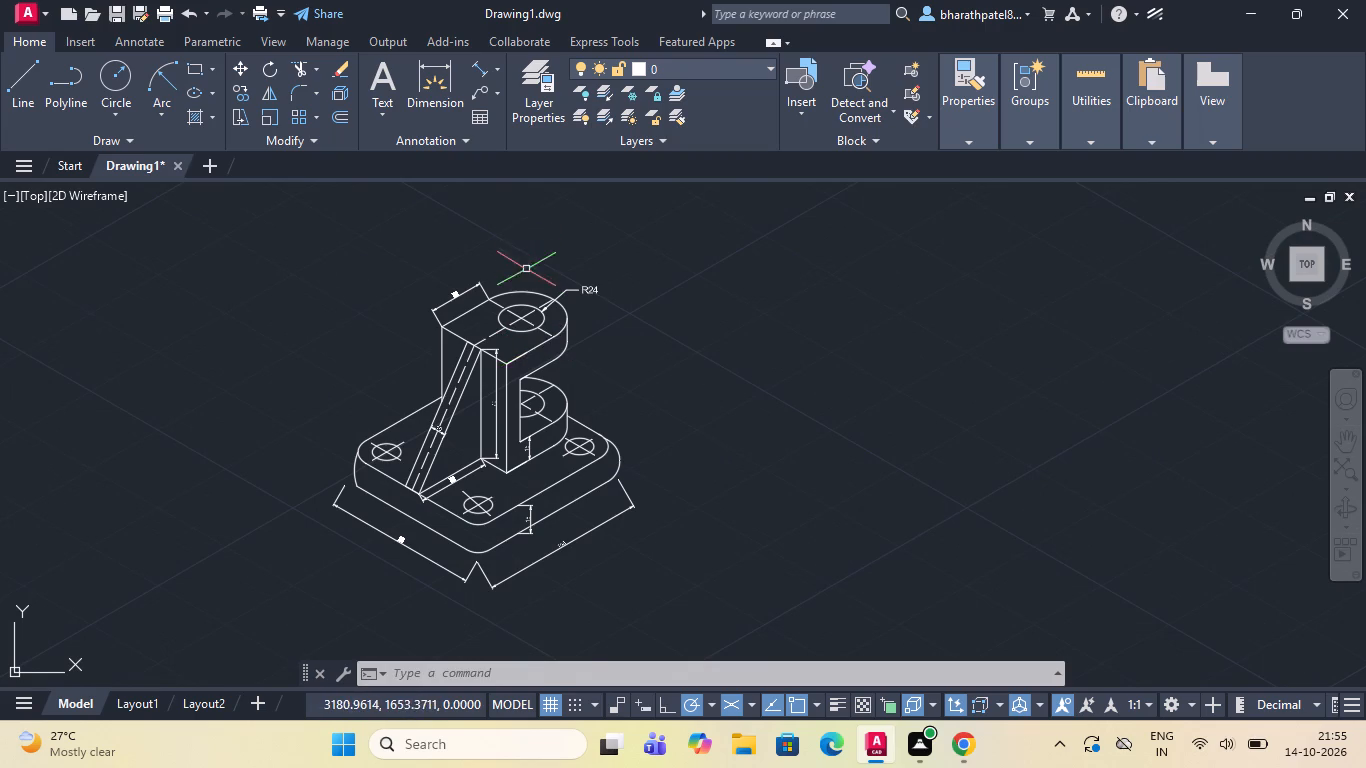
pyautogui.scroll(3, 526, 274)
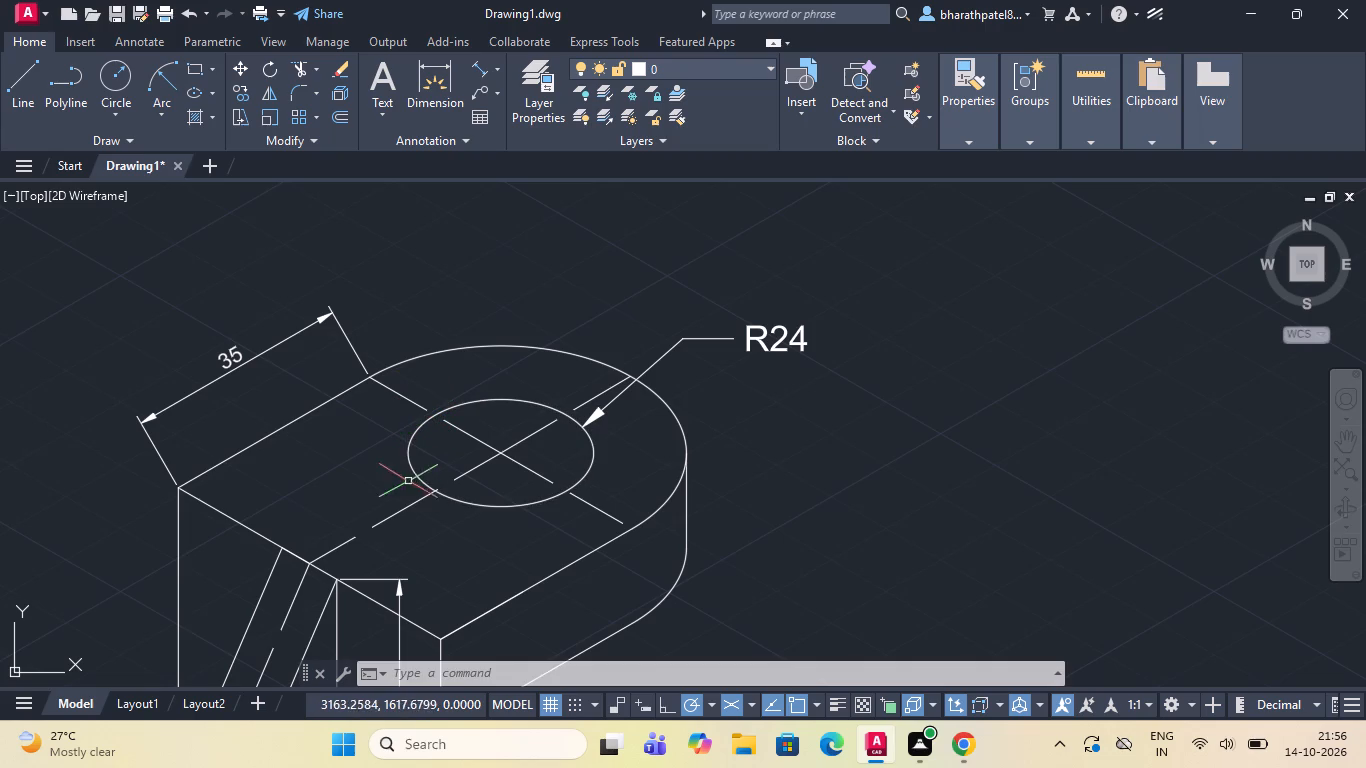
pyautogui.scroll(-3, 516, 486)
pyautogui.scroll(1, 518, 484)
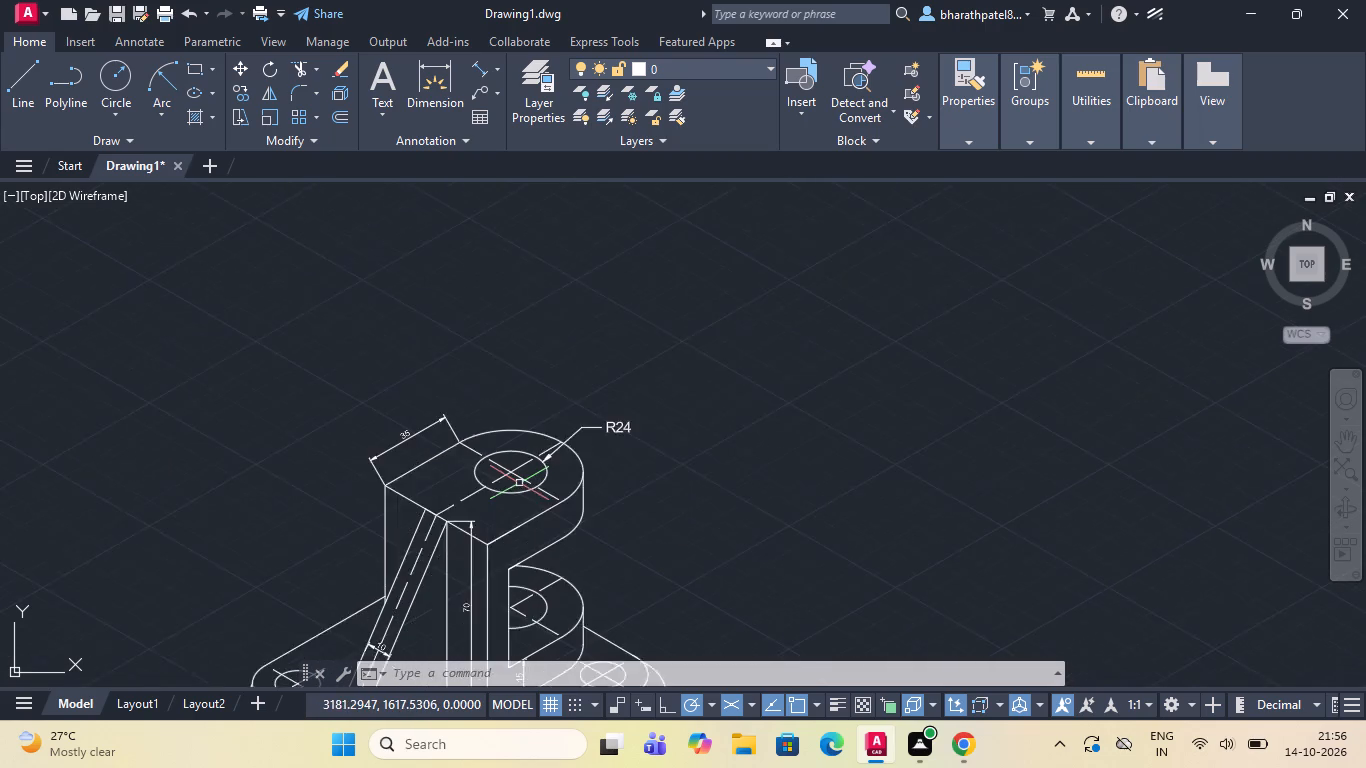
pyautogui.scroll(2, 519, 483)
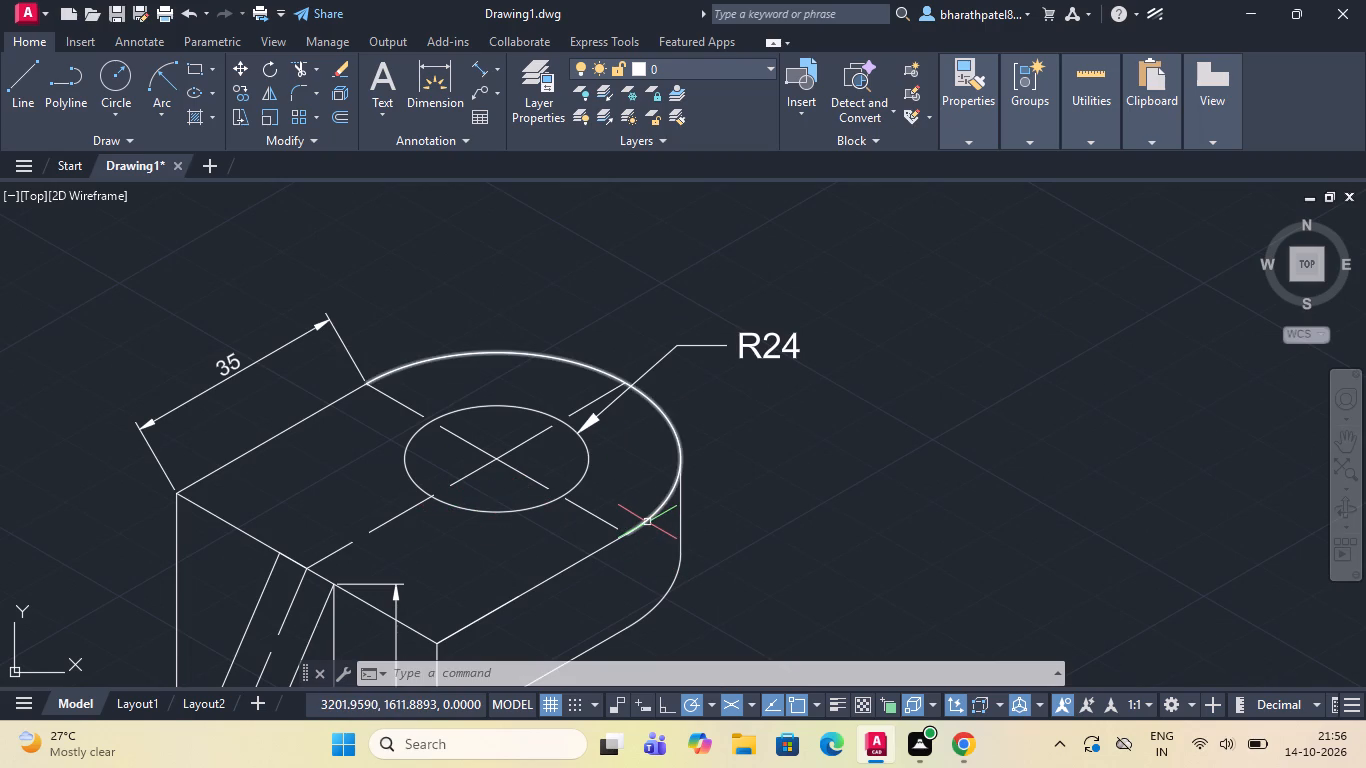
pyautogui.scroll(-3, 651, 504)
pyautogui.scroll(1, 670, 550)
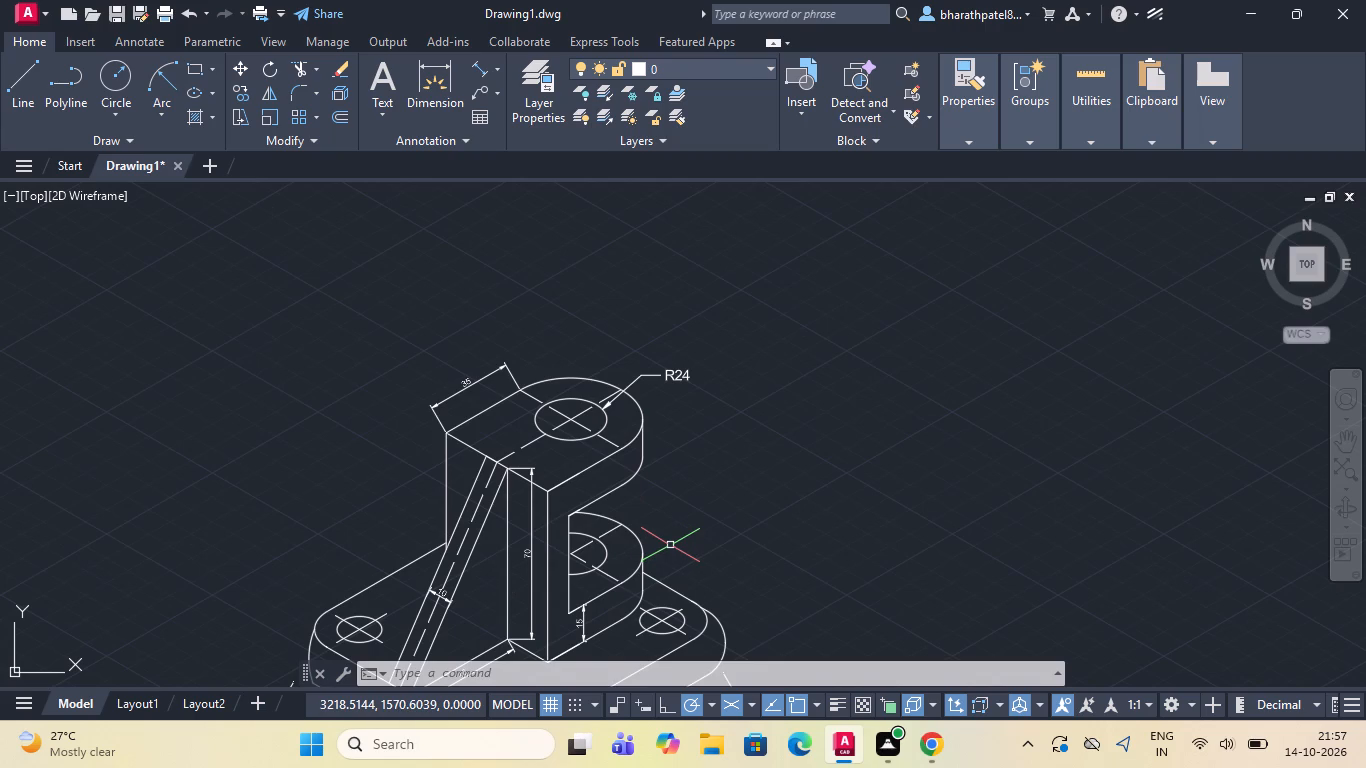
pyautogui.scroll(-2, 654, 480)
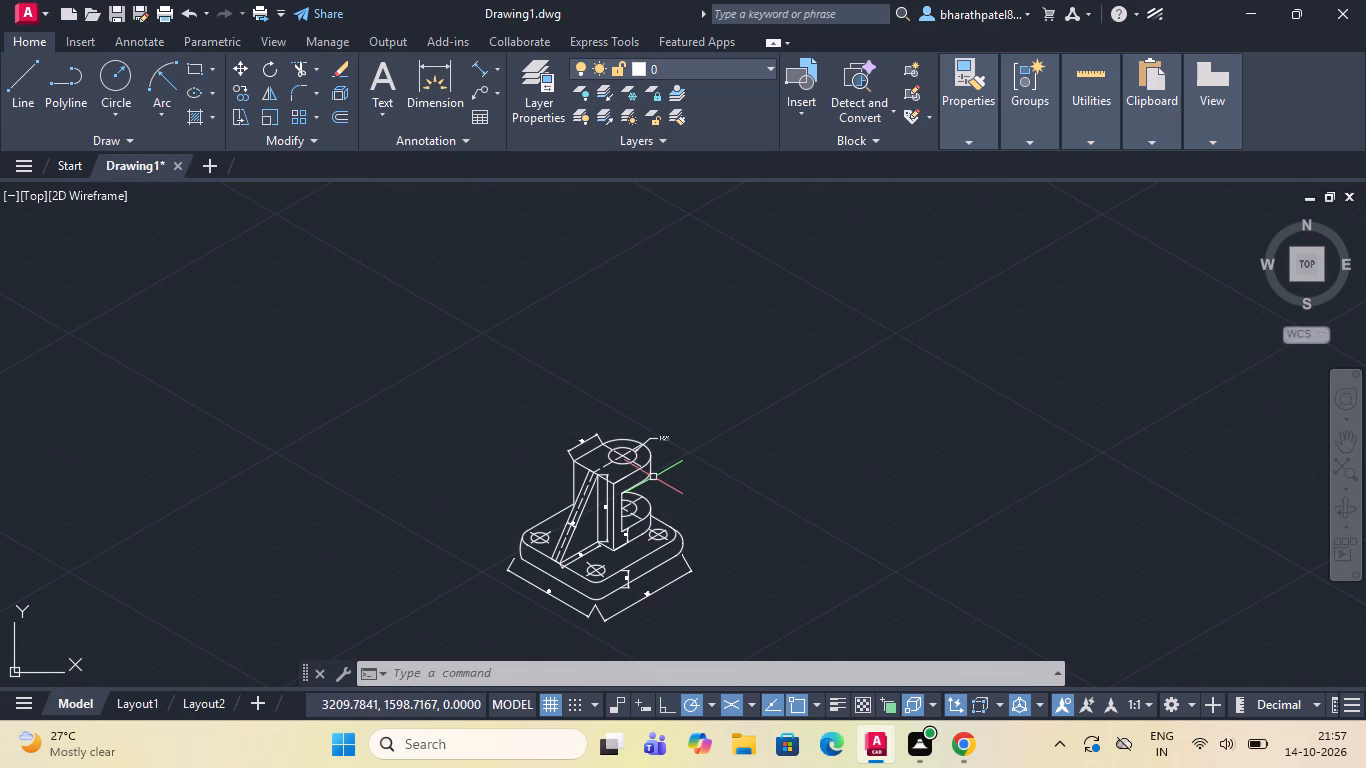
pyautogui.scroll(-1, 642, 484)
pyautogui.scroll(2, 642, 478)
pyautogui.scroll(-3, 642, 456)
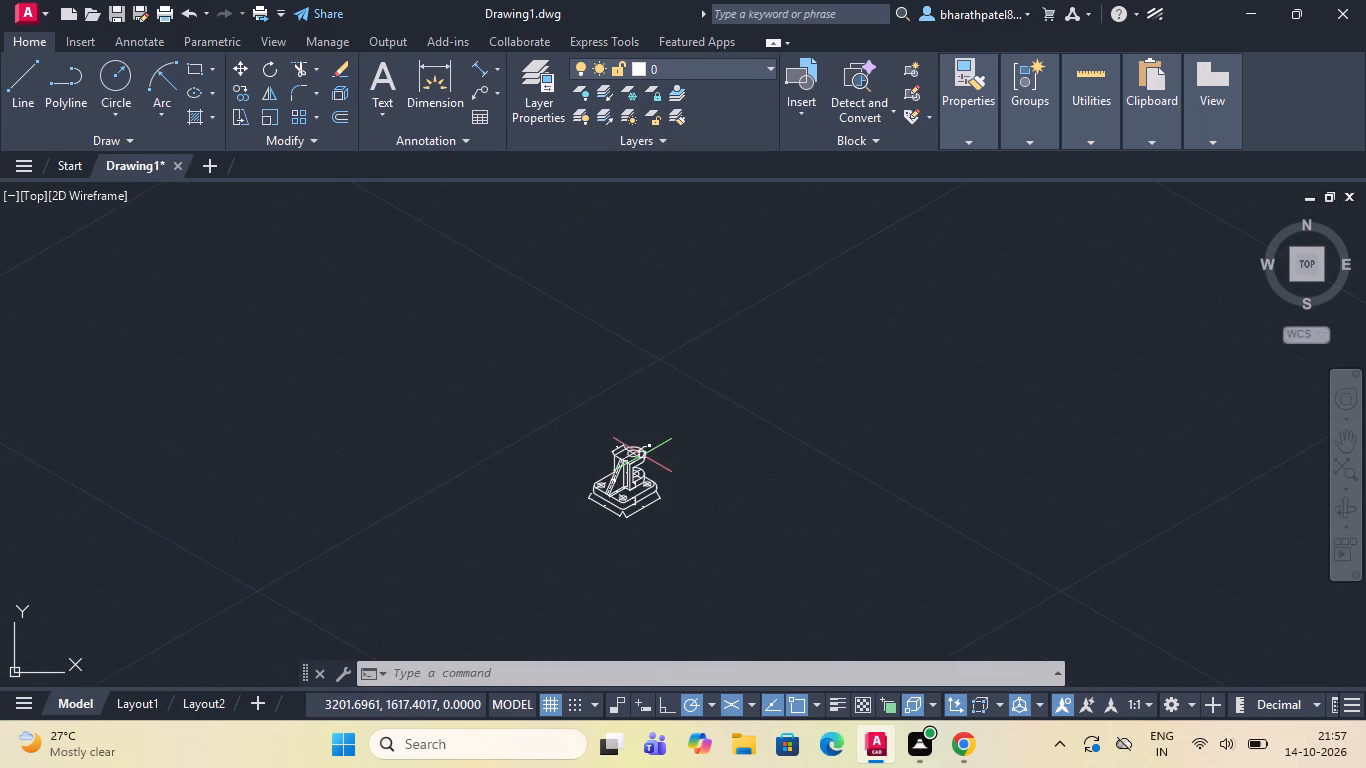
pyautogui.scroll(4, 633, 507)
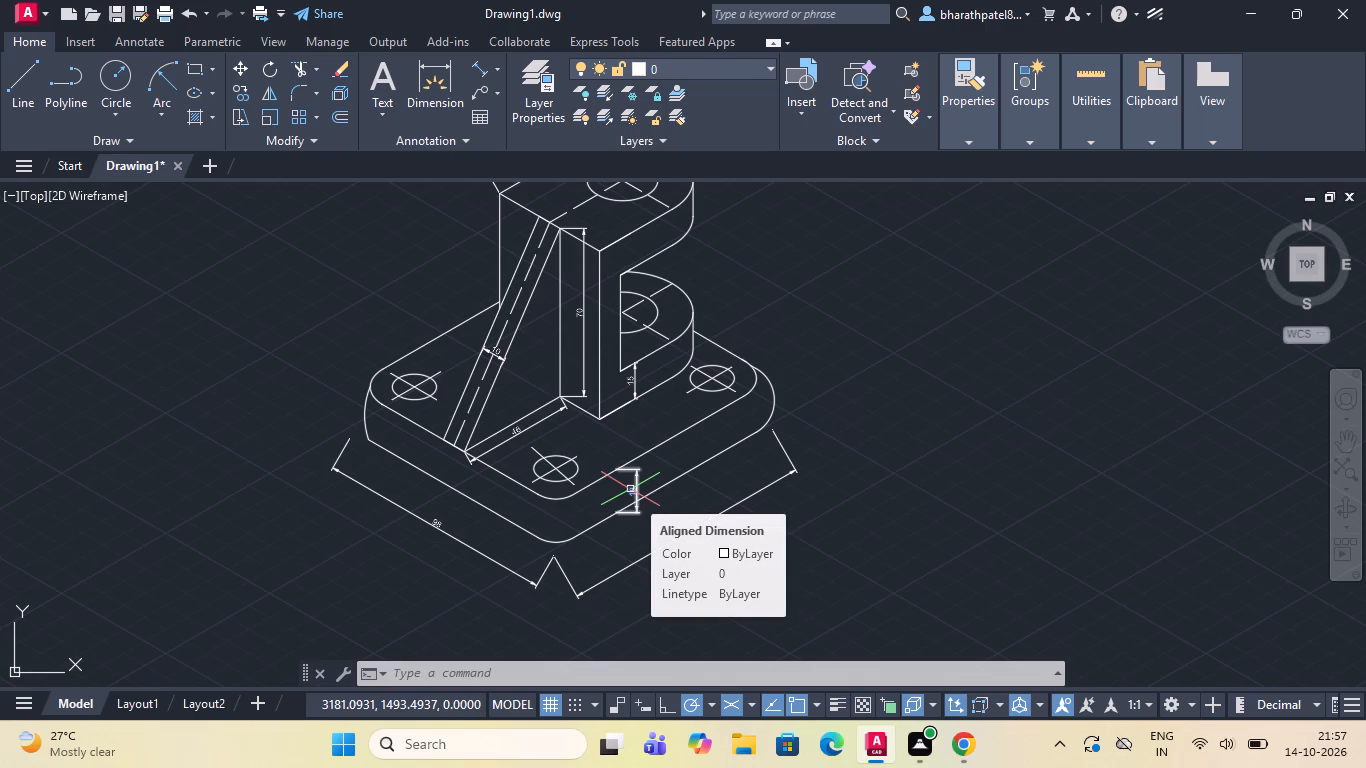
pyautogui.scroll(1, 630, 488)
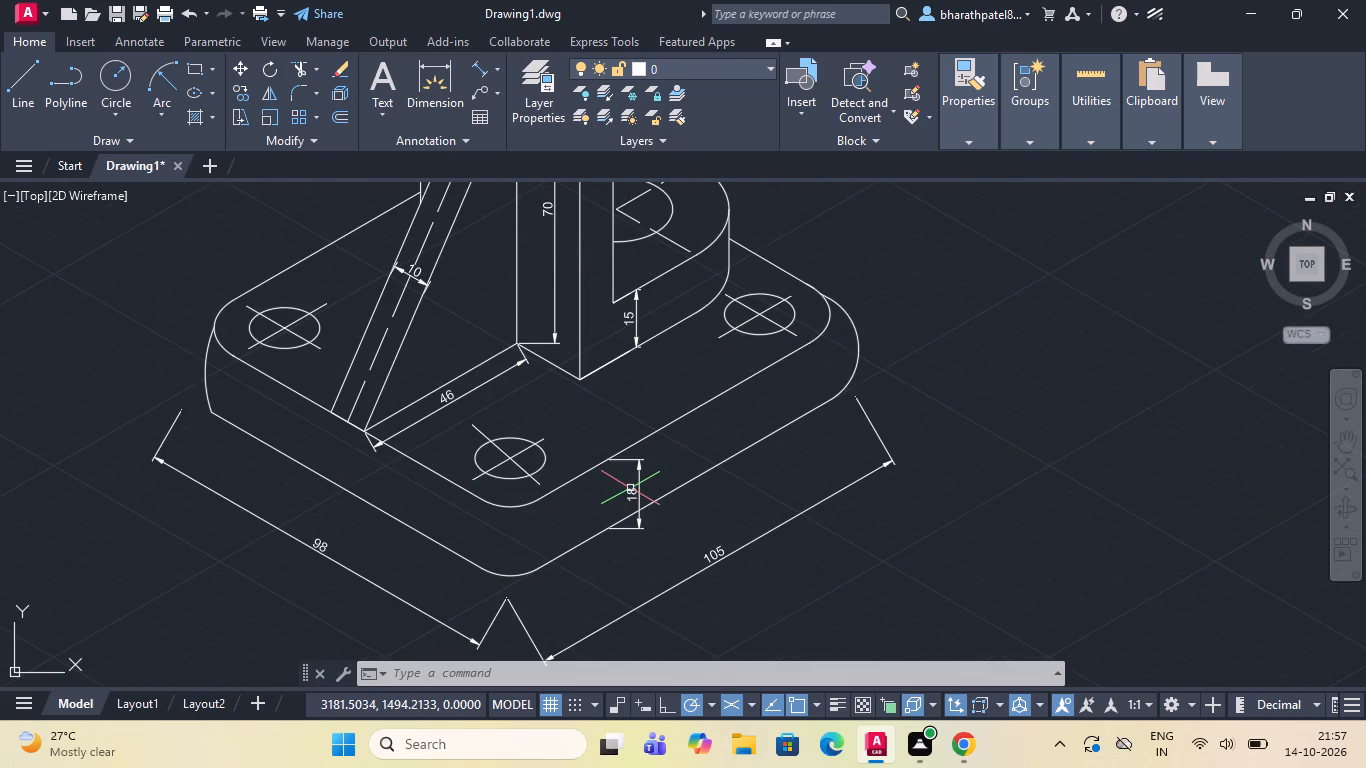
pyautogui.scroll(-1, 630, 488)
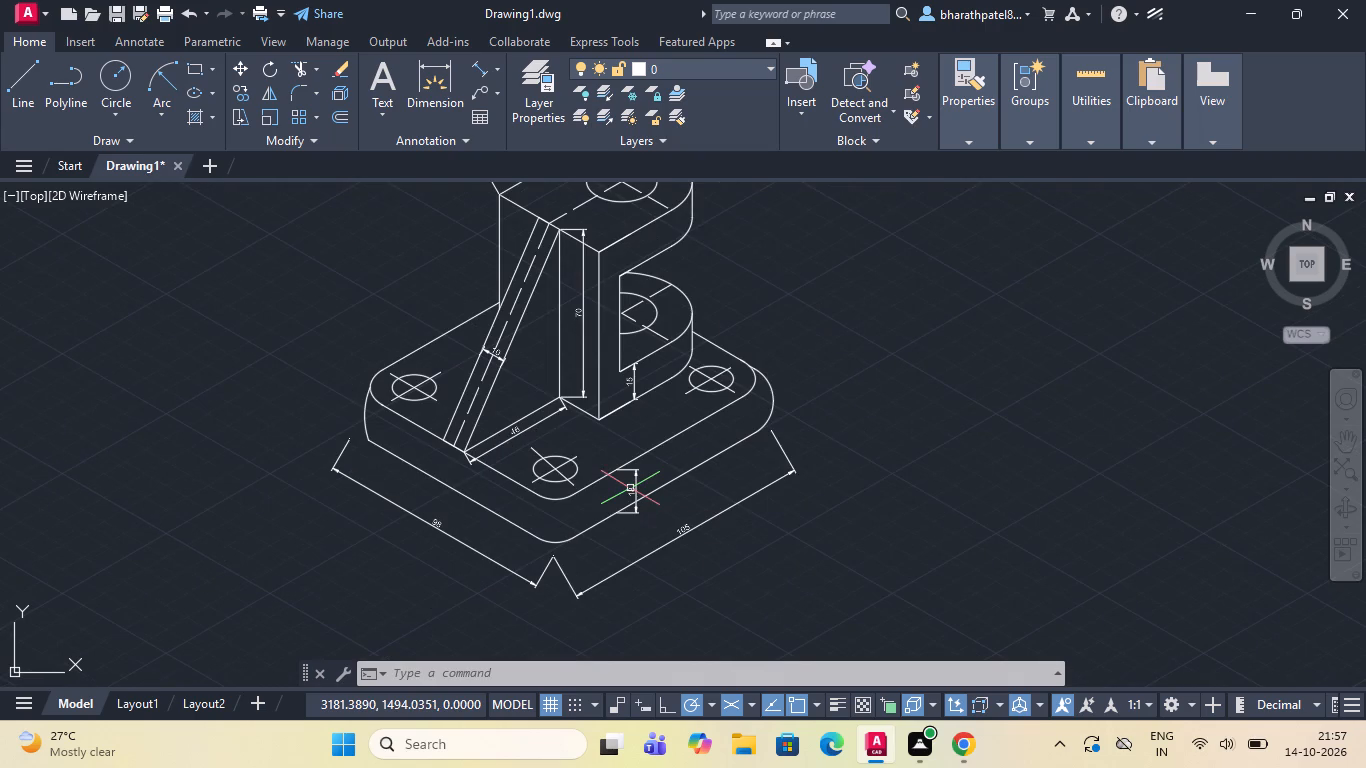
pyautogui.scroll(-1, 630, 488)
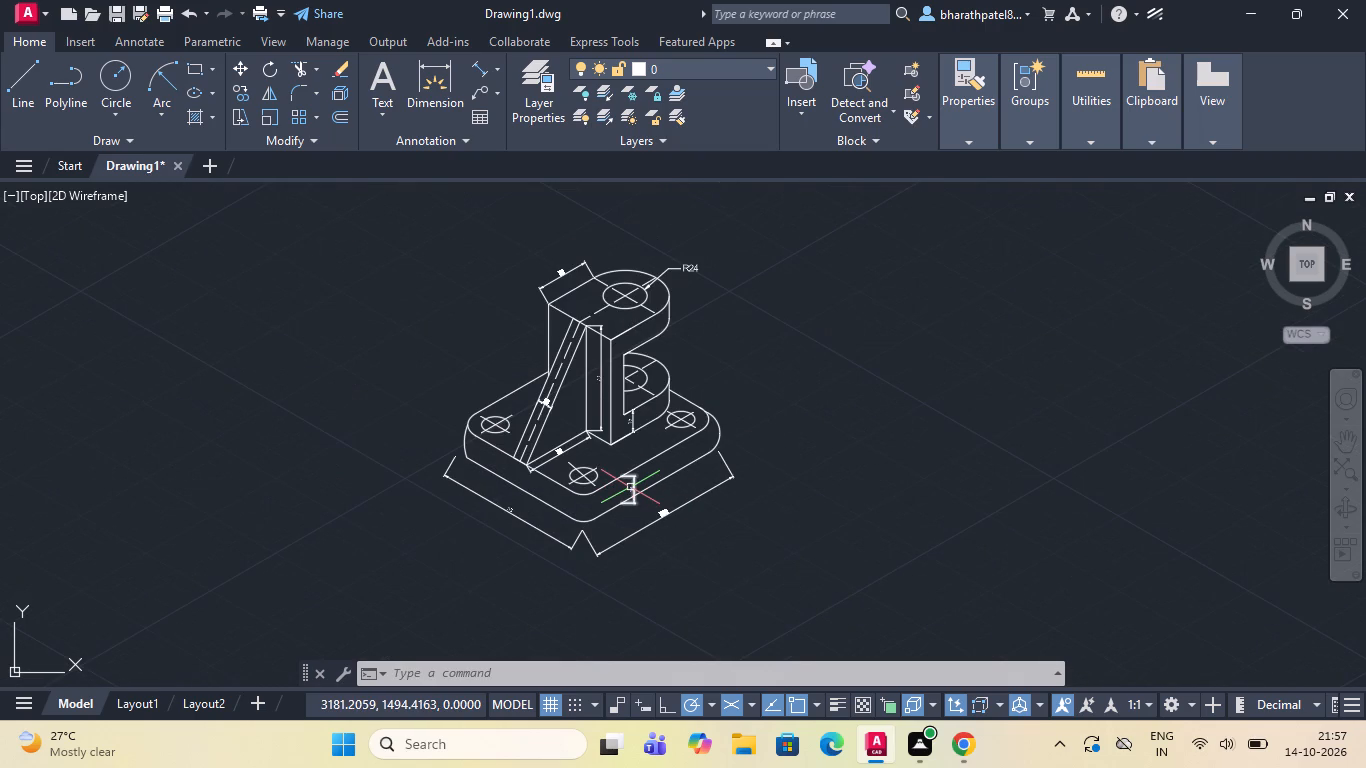
pyautogui.scroll(-1, 630, 487)
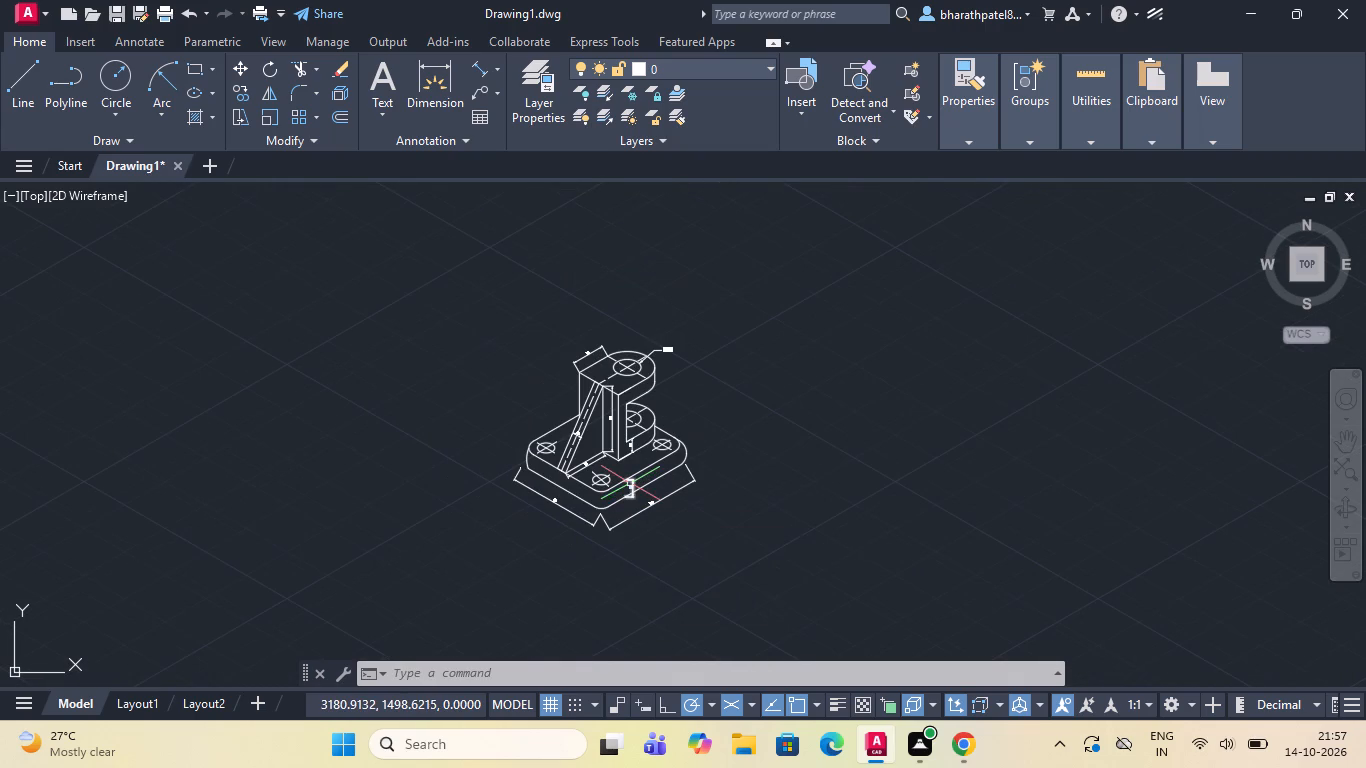
pyautogui.scroll(3, 630, 482)
pyautogui.scroll(-2, 630, 481)
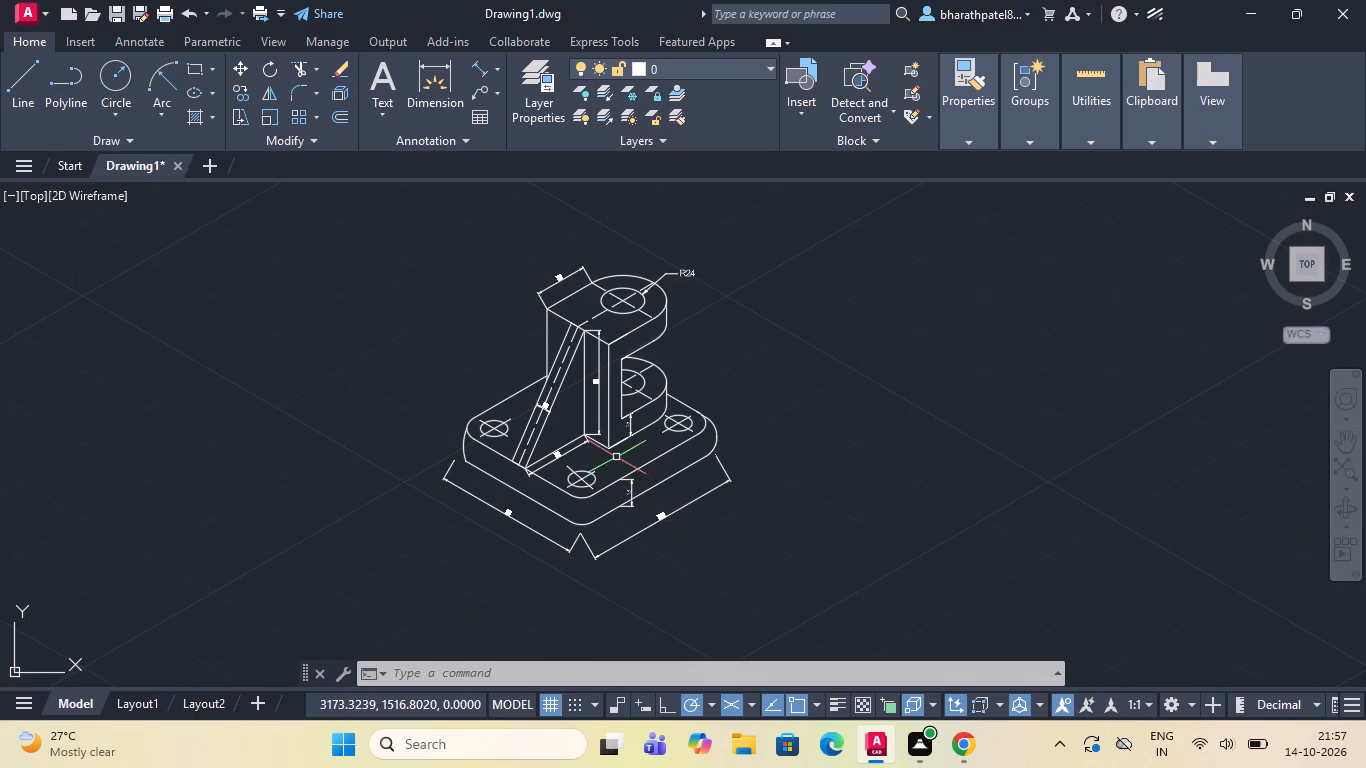
pyautogui.scroll(-1, 616, 457)
pyautogui.scroll(2, 616, 457)
pyautogui.scroll(-3, 616, 457)
pyautogui.scroll(3, 616, 457)
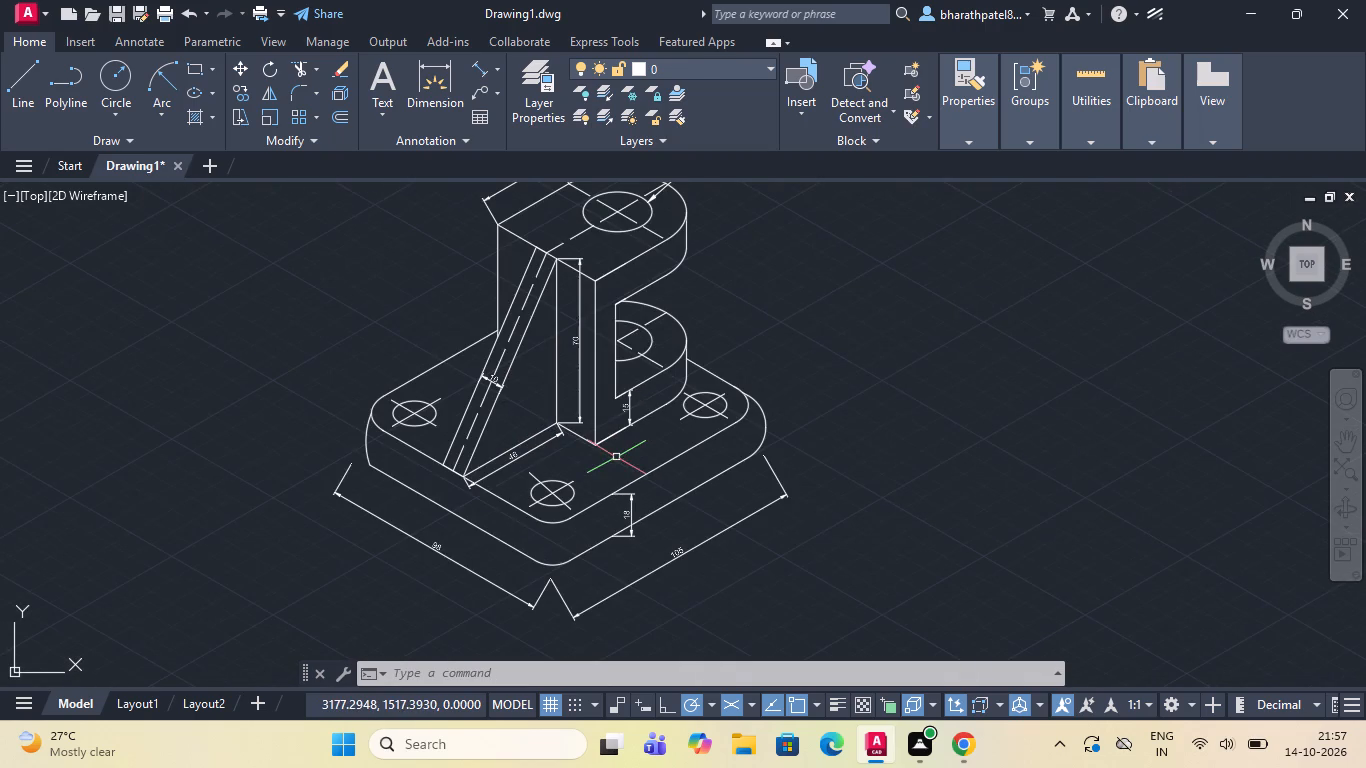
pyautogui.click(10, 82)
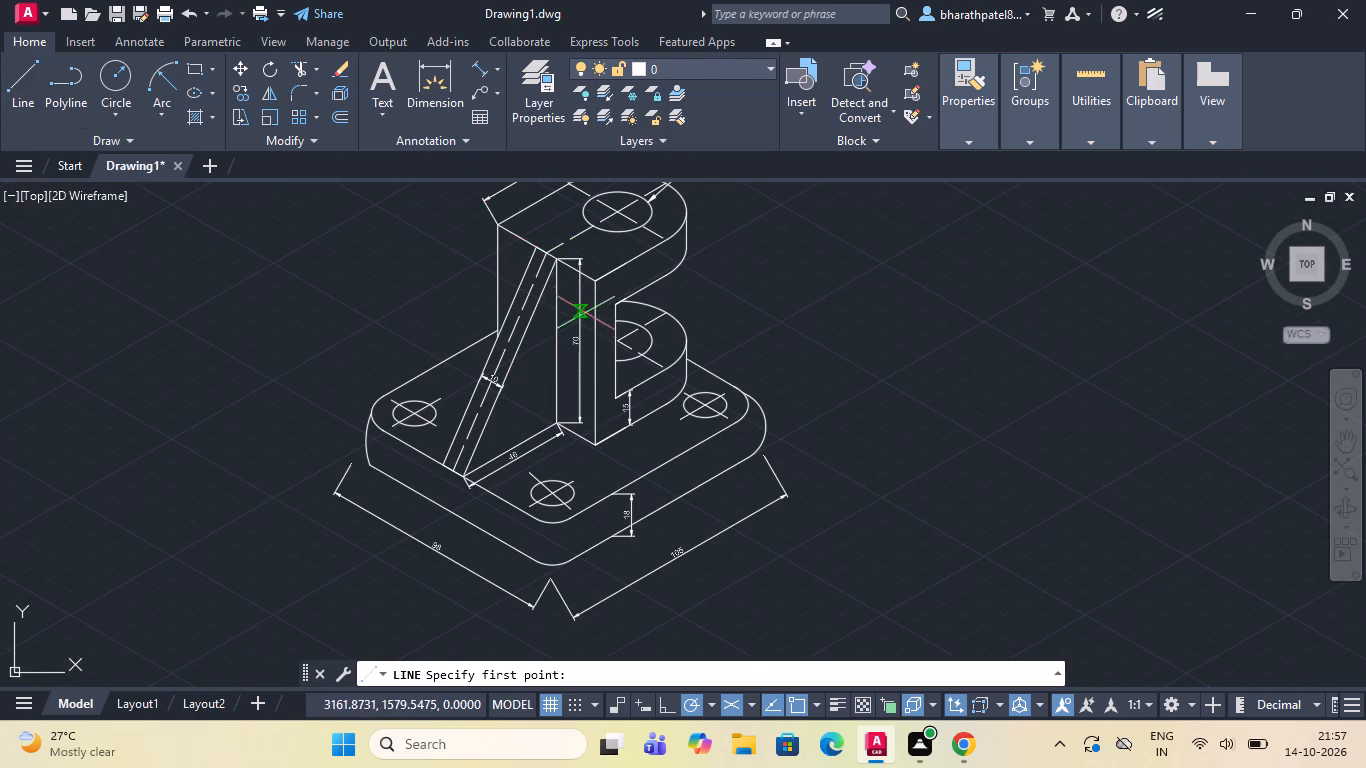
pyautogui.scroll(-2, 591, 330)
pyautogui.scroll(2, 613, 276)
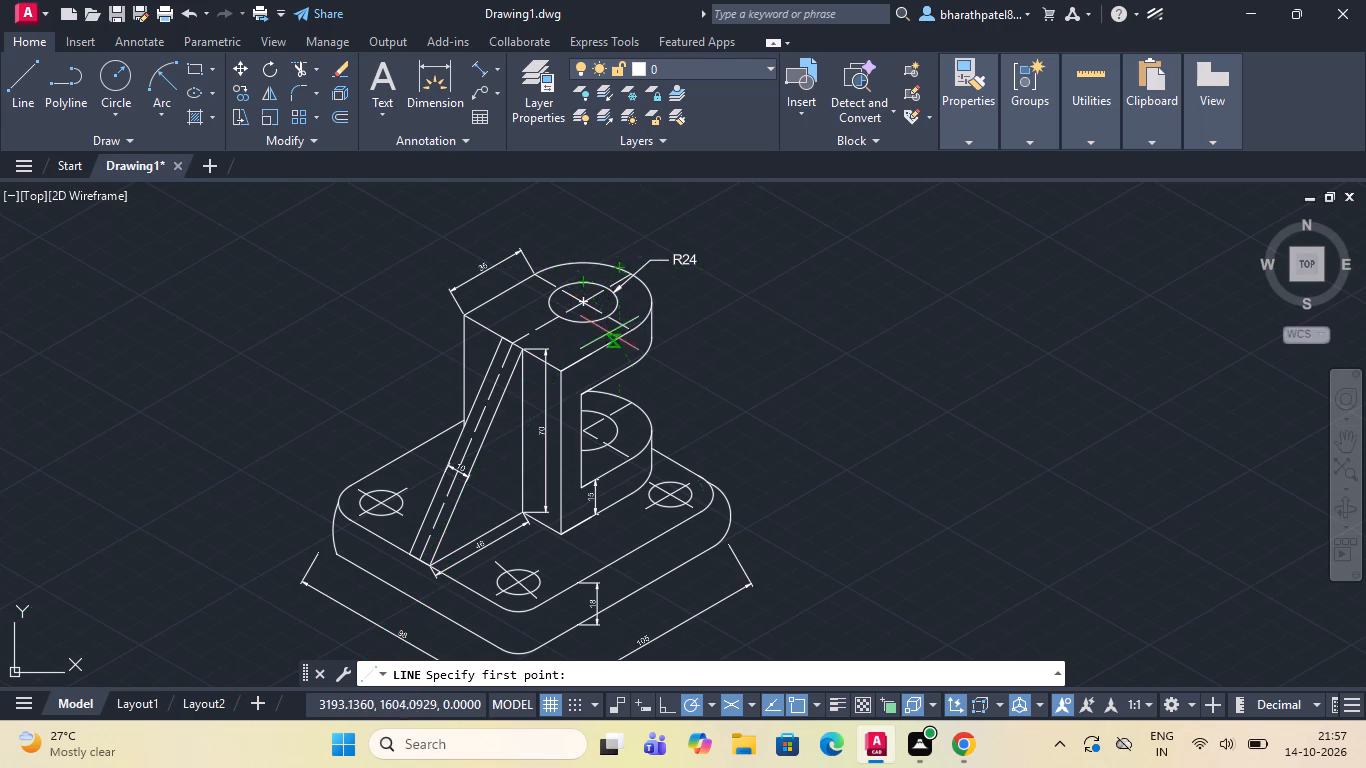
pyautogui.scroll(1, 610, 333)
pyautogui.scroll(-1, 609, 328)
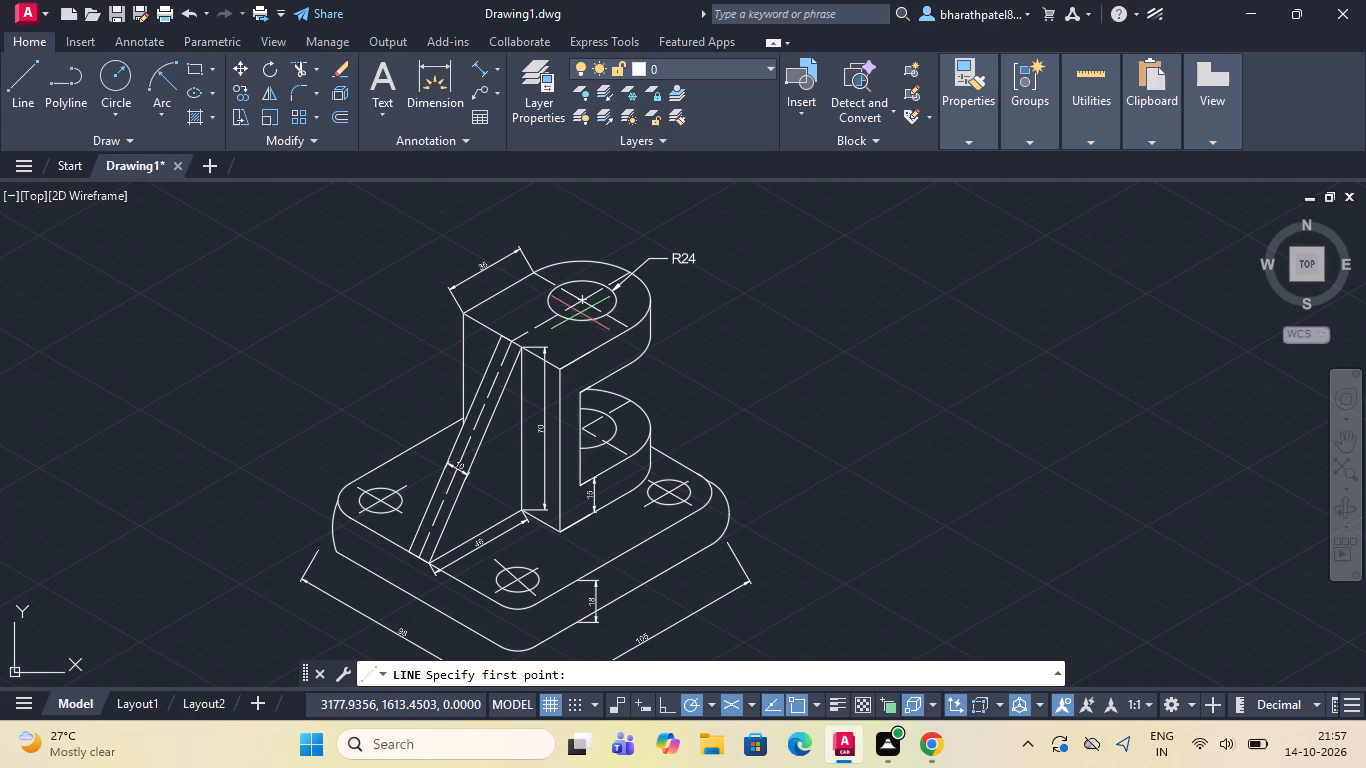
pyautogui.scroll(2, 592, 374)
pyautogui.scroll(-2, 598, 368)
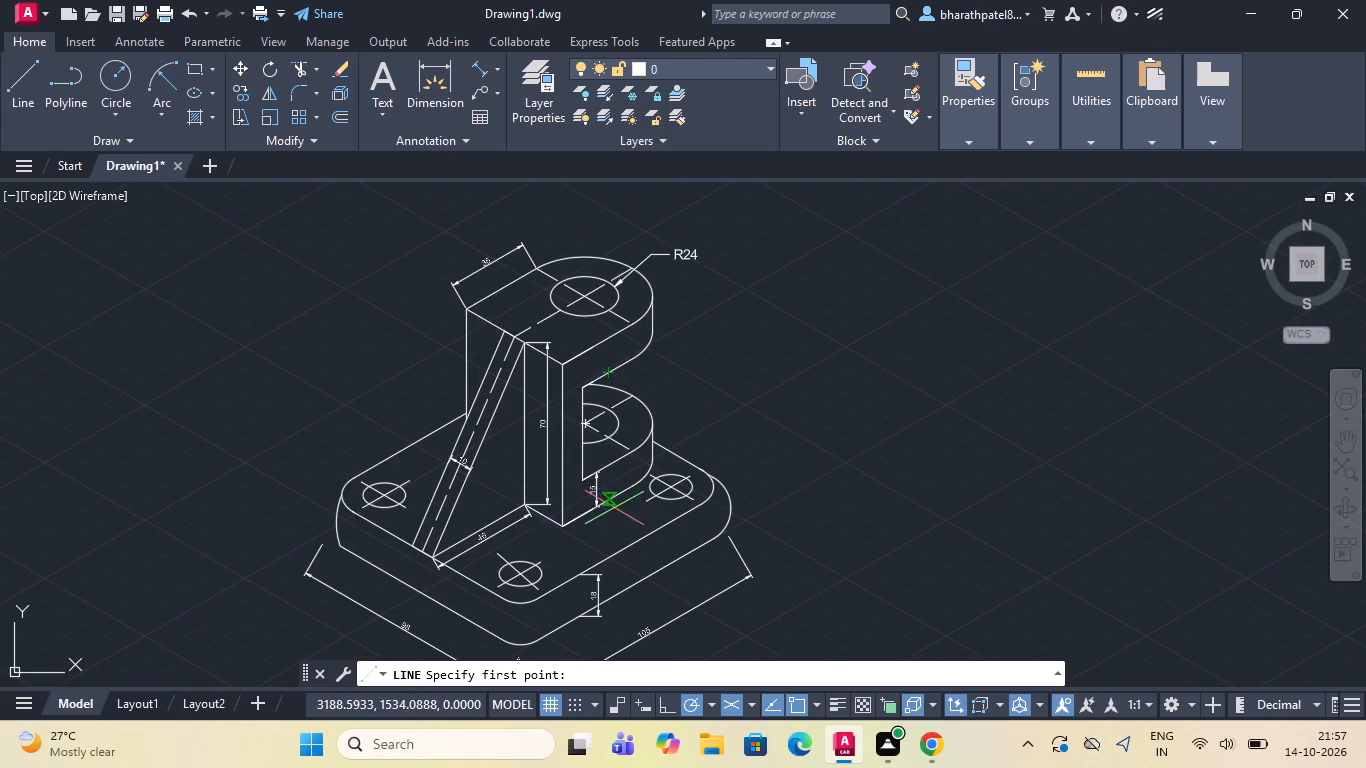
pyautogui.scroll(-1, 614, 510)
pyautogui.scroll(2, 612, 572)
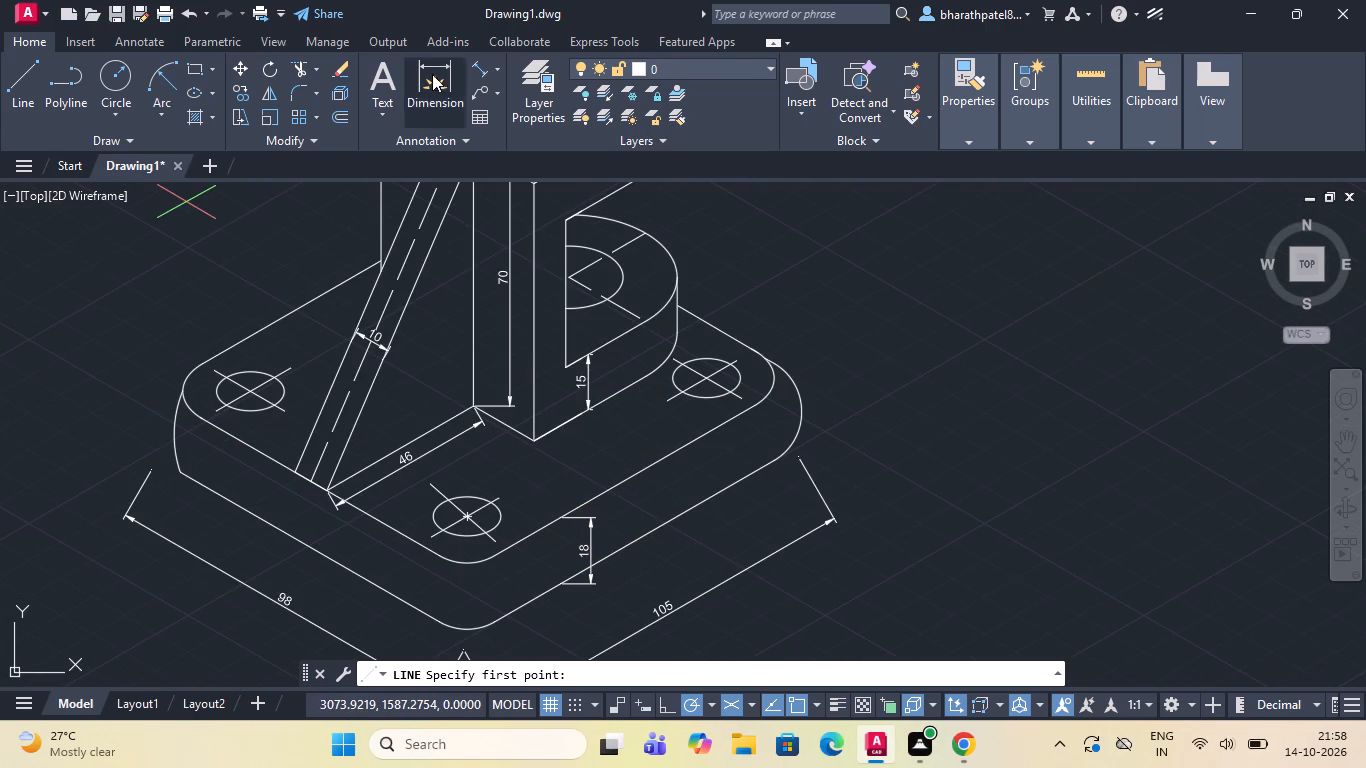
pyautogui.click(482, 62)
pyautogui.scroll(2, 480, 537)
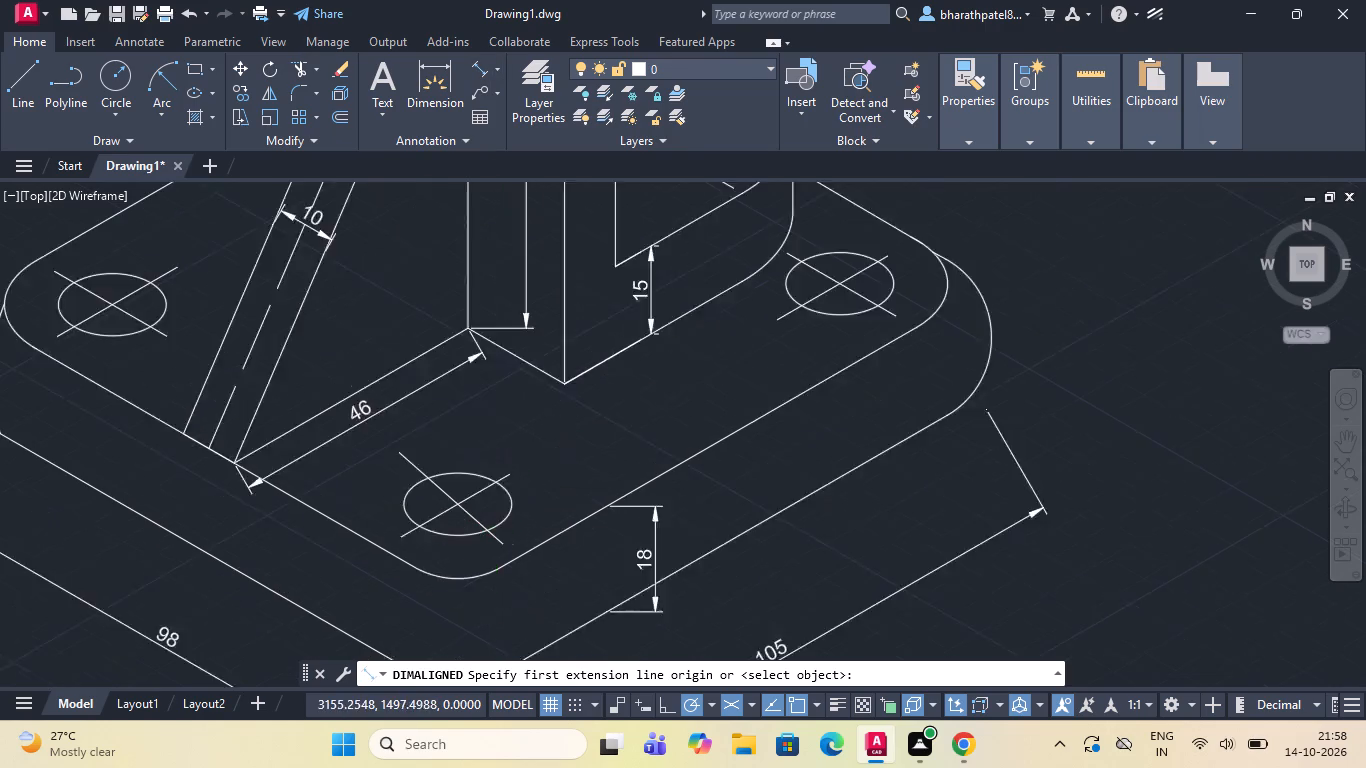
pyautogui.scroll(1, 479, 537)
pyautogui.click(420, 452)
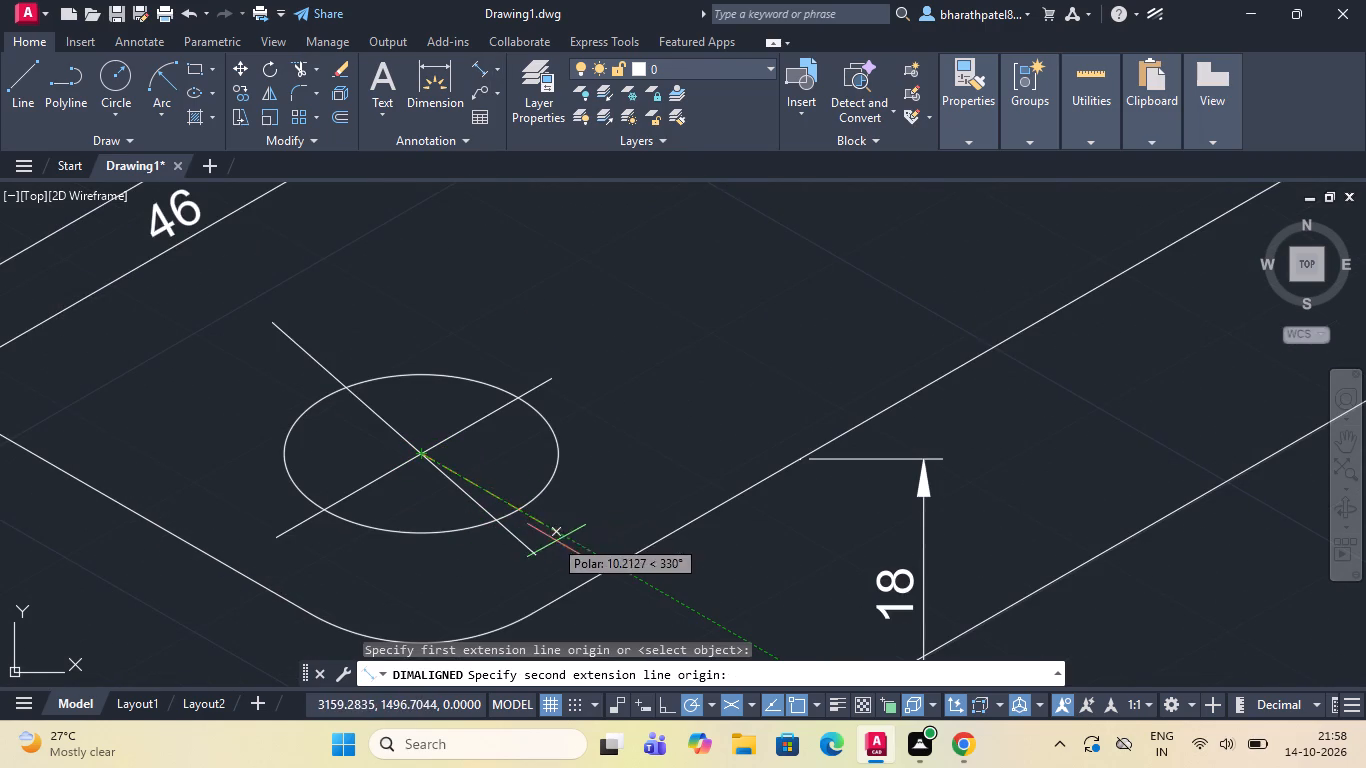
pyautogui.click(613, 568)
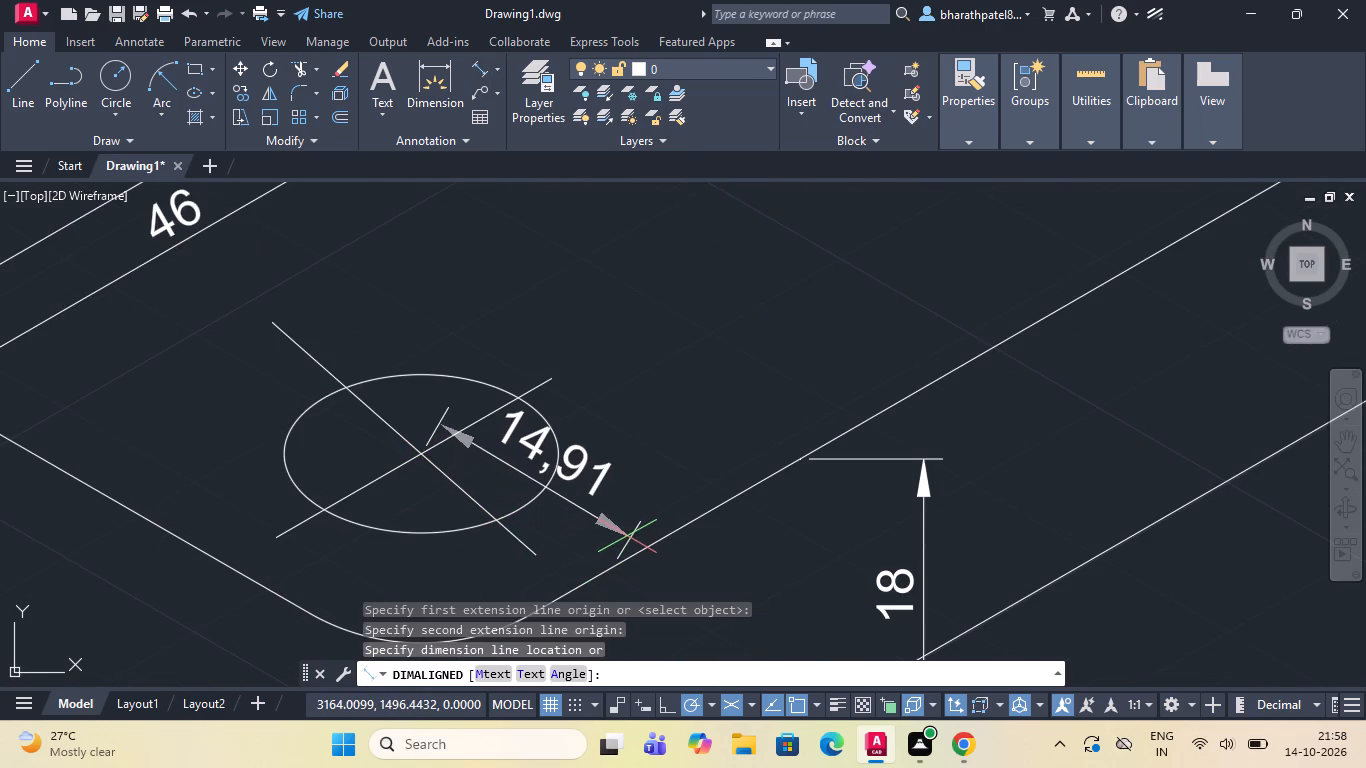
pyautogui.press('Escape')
# Draw a helper line from the front base hole's centre, parallel to the base's 98 side, to just past the adjacent top edge.
pyautogui.moveTo(14, 73); pyautogui.dragTo(33, 97)
pyautogui.click(426, 451)
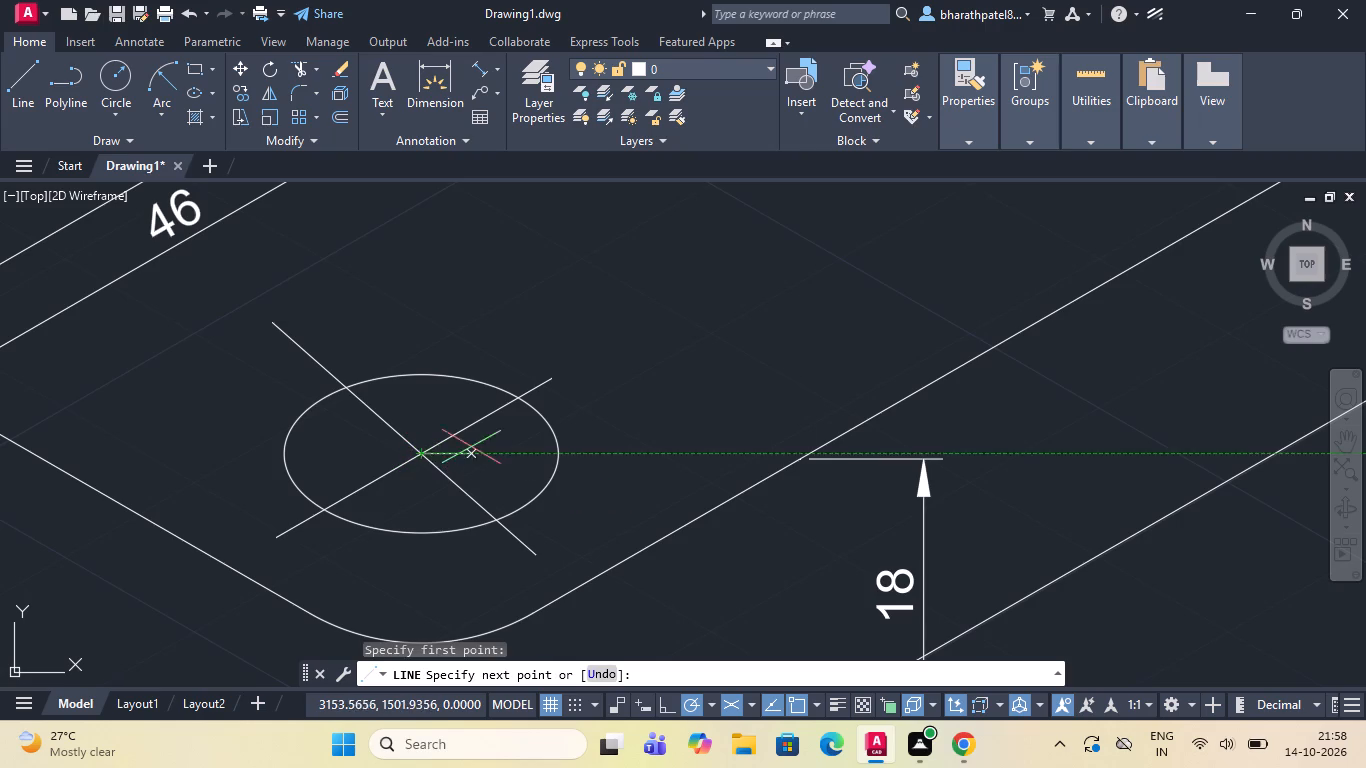
pyautogui.click(646, 593)
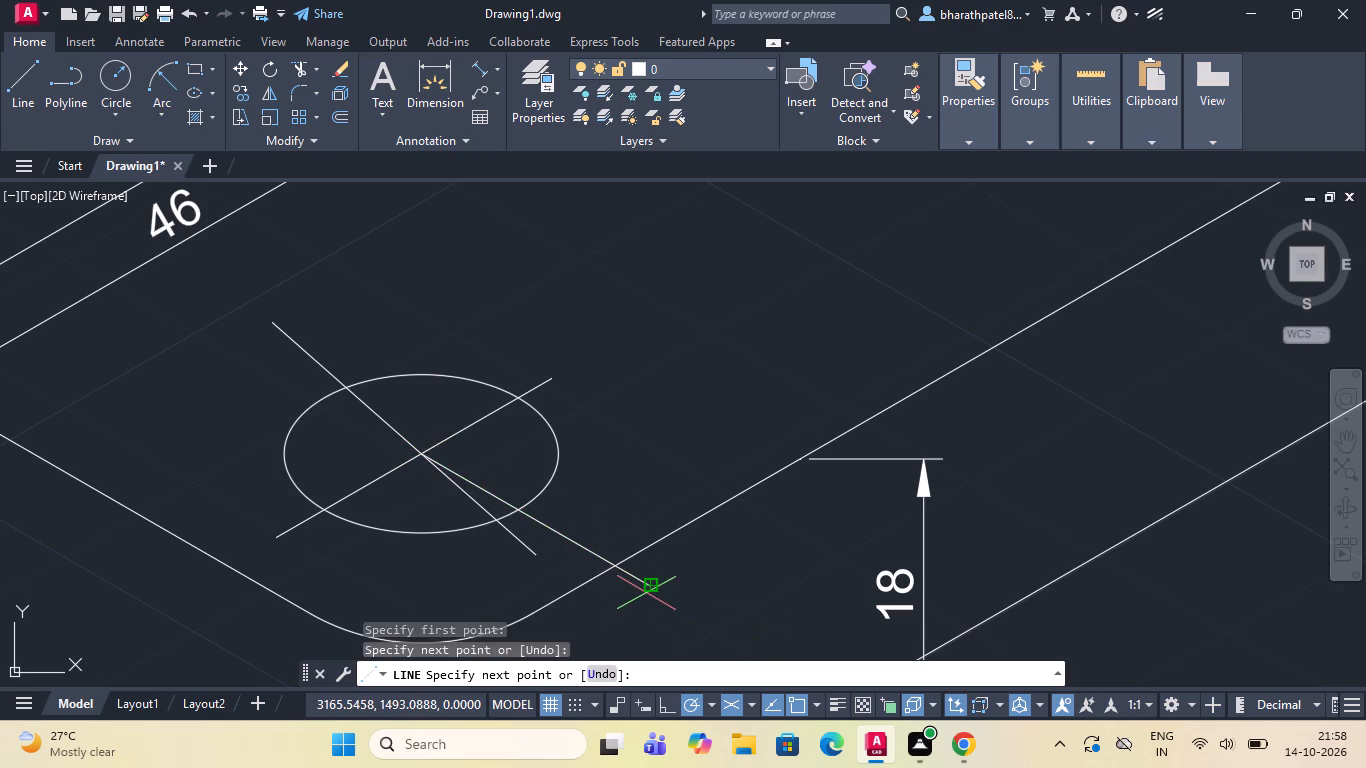
pyautogui.press('Escape')
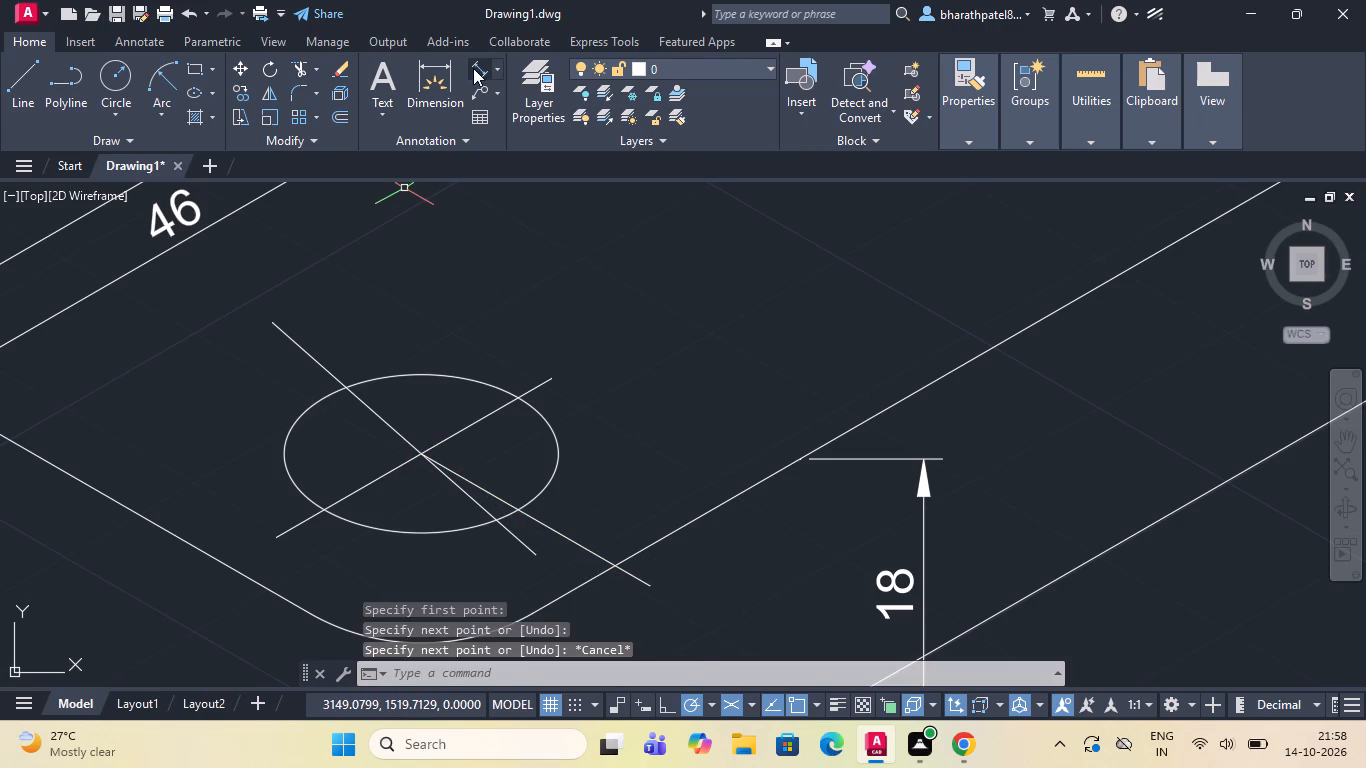
# Add an aligned dimension from the front base hole's centre to the helper line's crossing with the base's top edge, placed over the base's top face.
pyautogui.click(476, 67)
pyautogui.moveTo(423, 452); pyautogui.dragTo(439, 443)
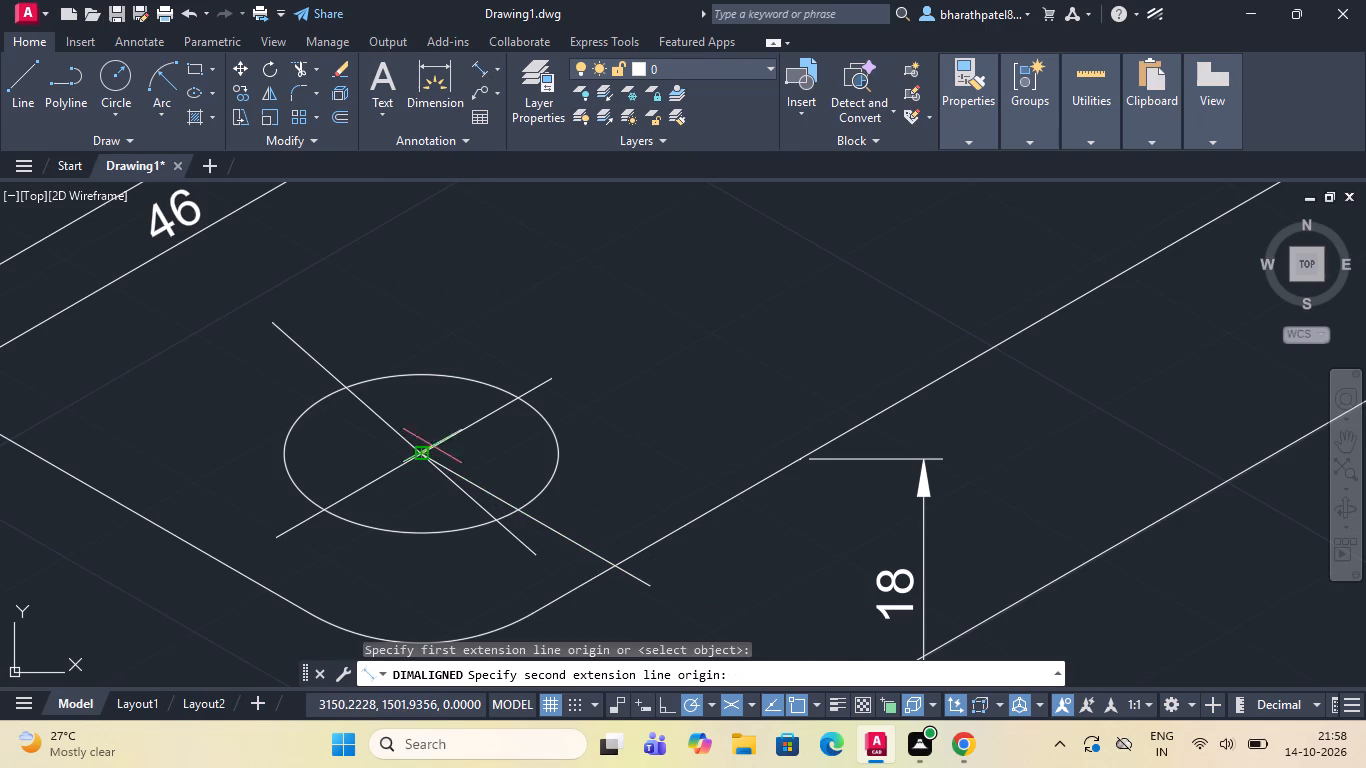
pyautogui.moveTo(439, 443); pyautogui.dragTo(432, 446)
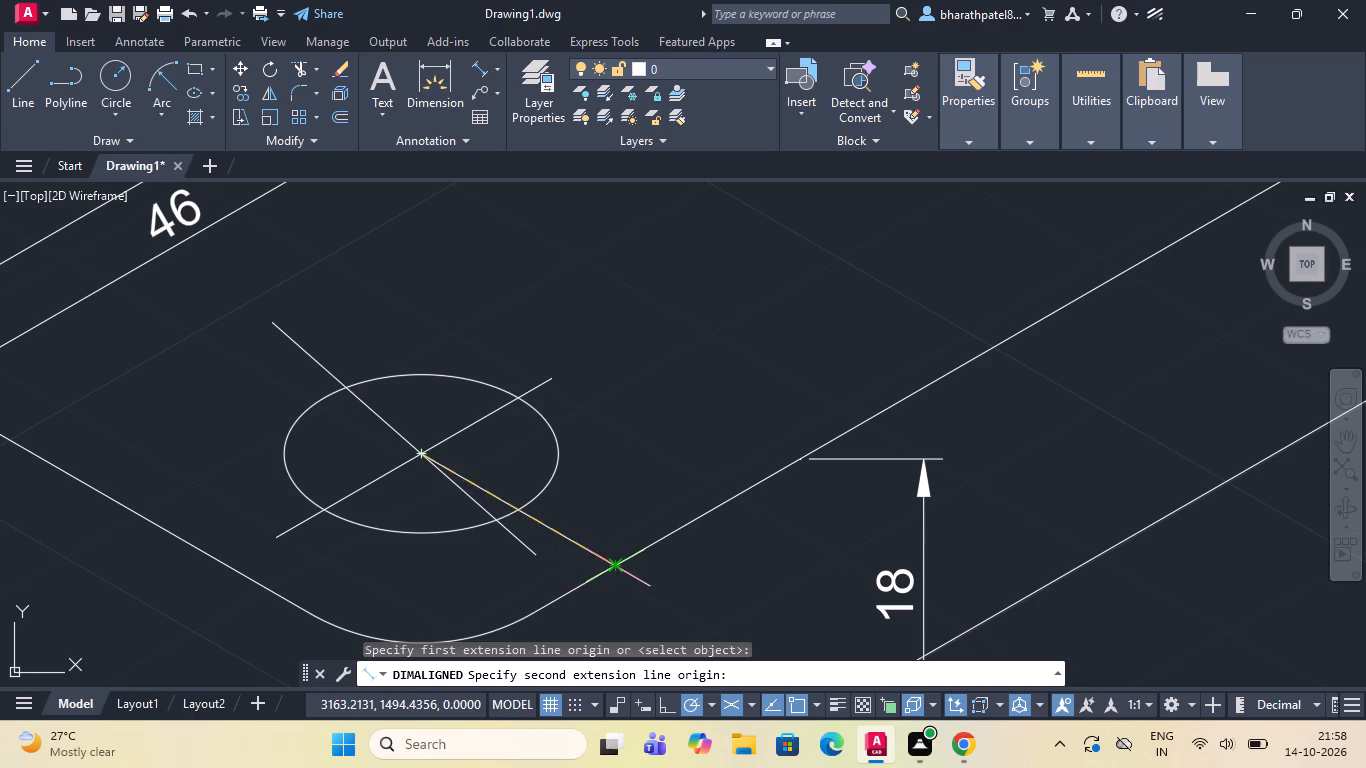
pyautogui.click(614, 566)
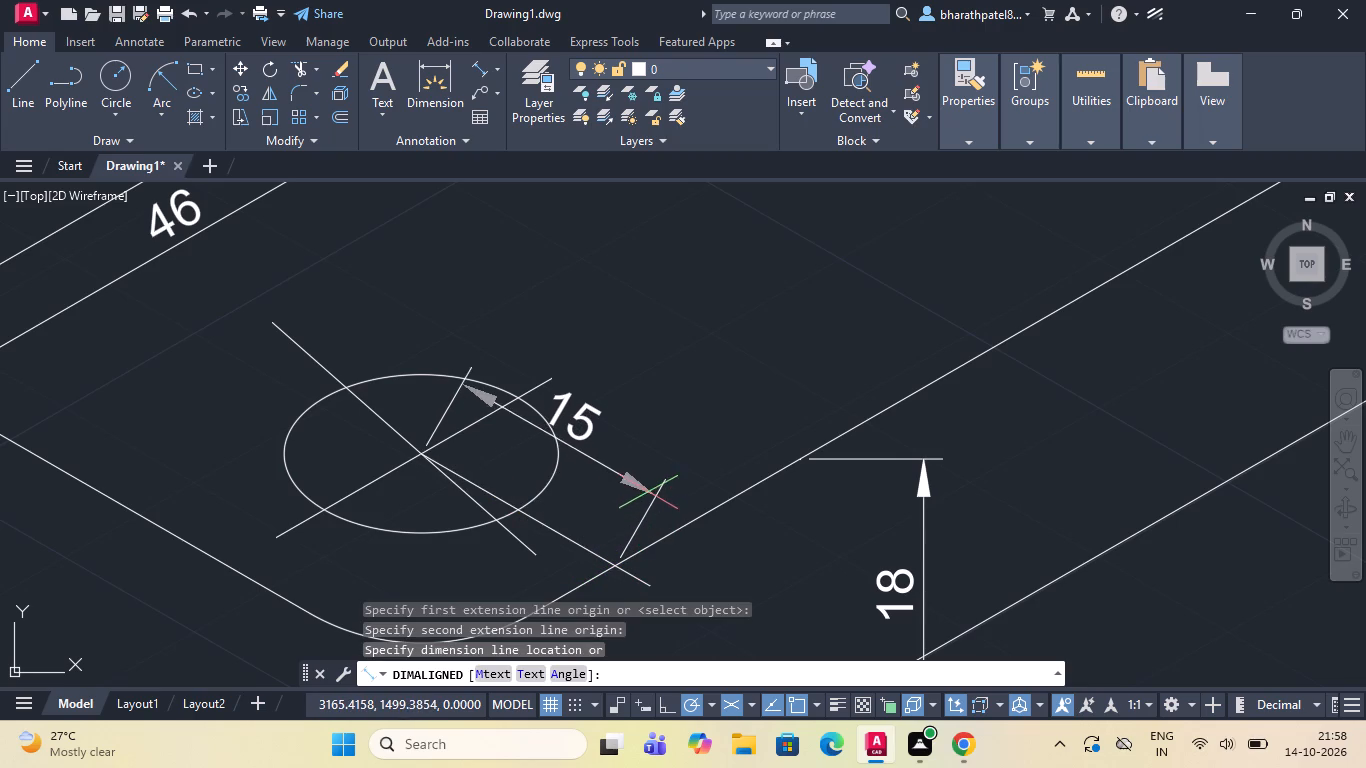
pyautogui.click(644, 461)
# Delete the helper line at the front base hole, keeping its edge-distance dimension.
pyautogui.click(586, 551)
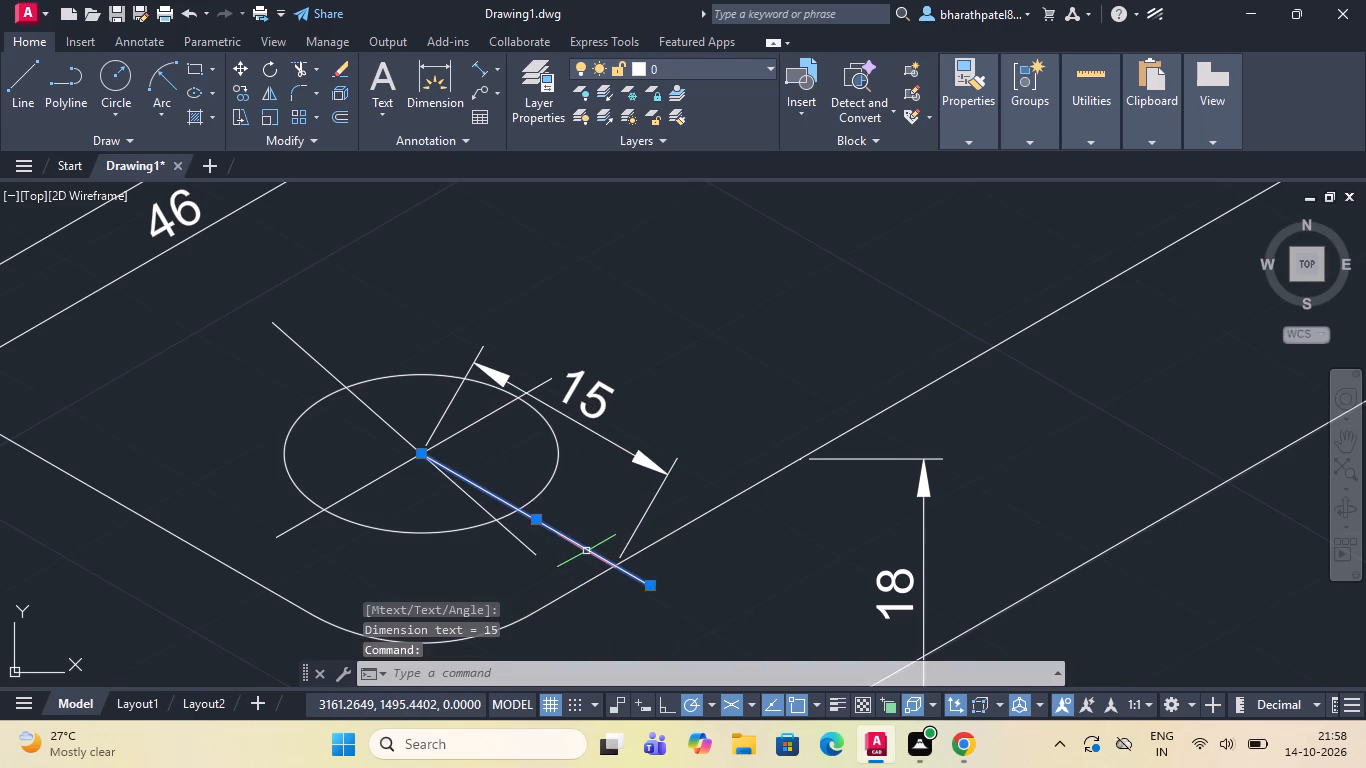
pyautogui.press('Delete')
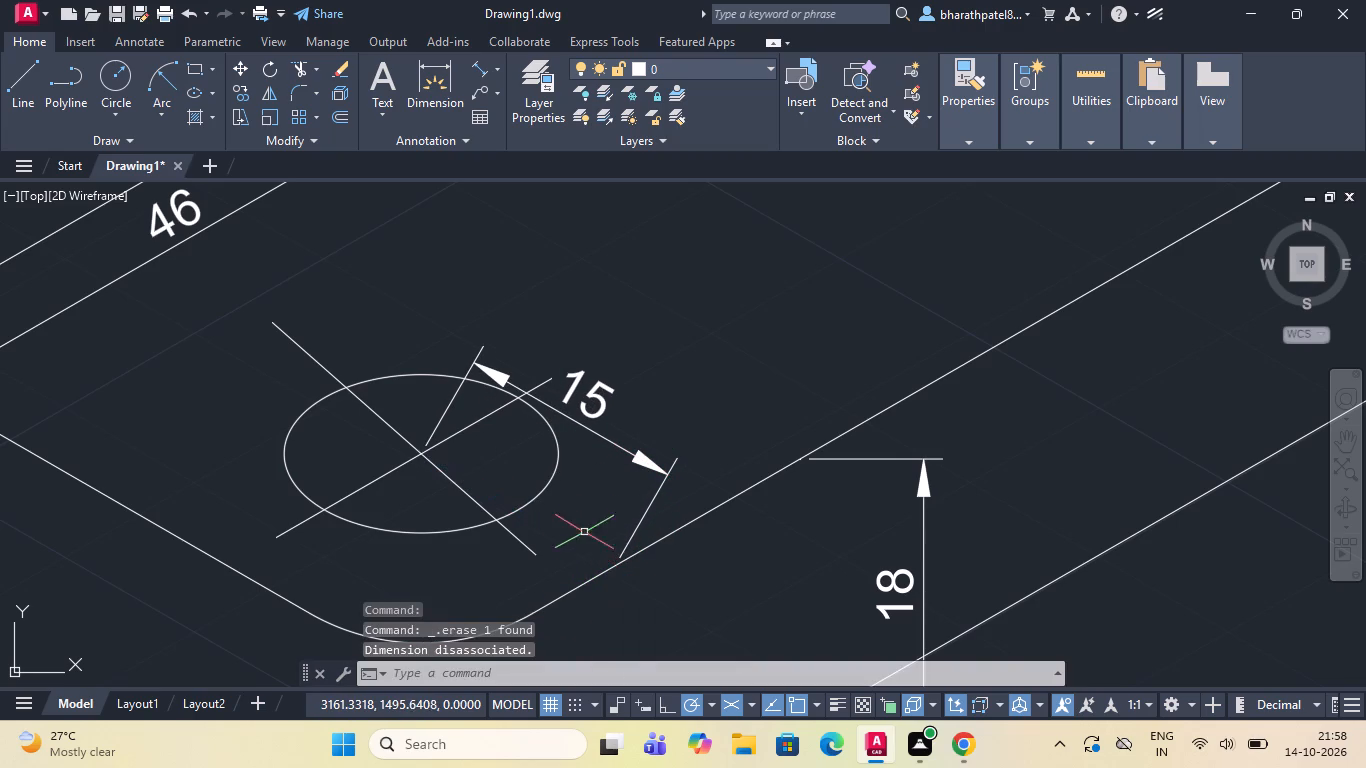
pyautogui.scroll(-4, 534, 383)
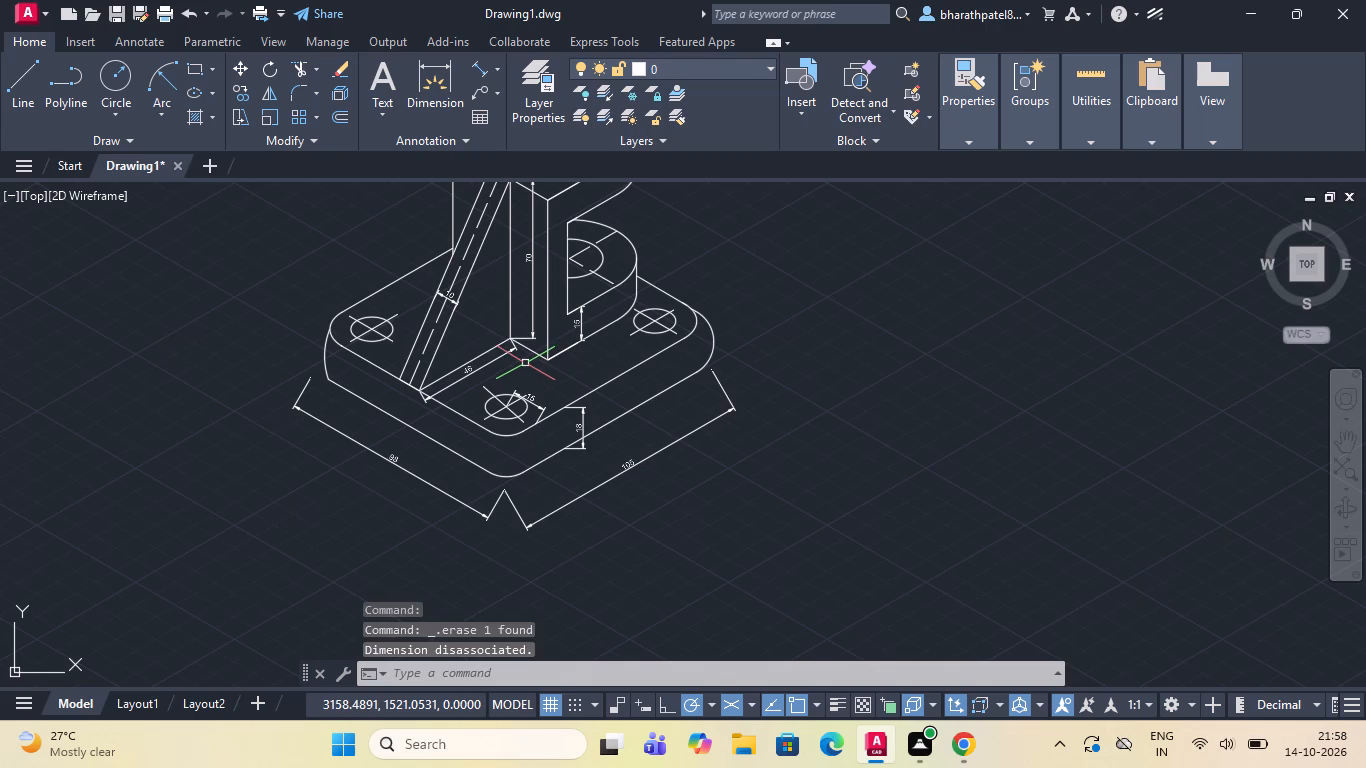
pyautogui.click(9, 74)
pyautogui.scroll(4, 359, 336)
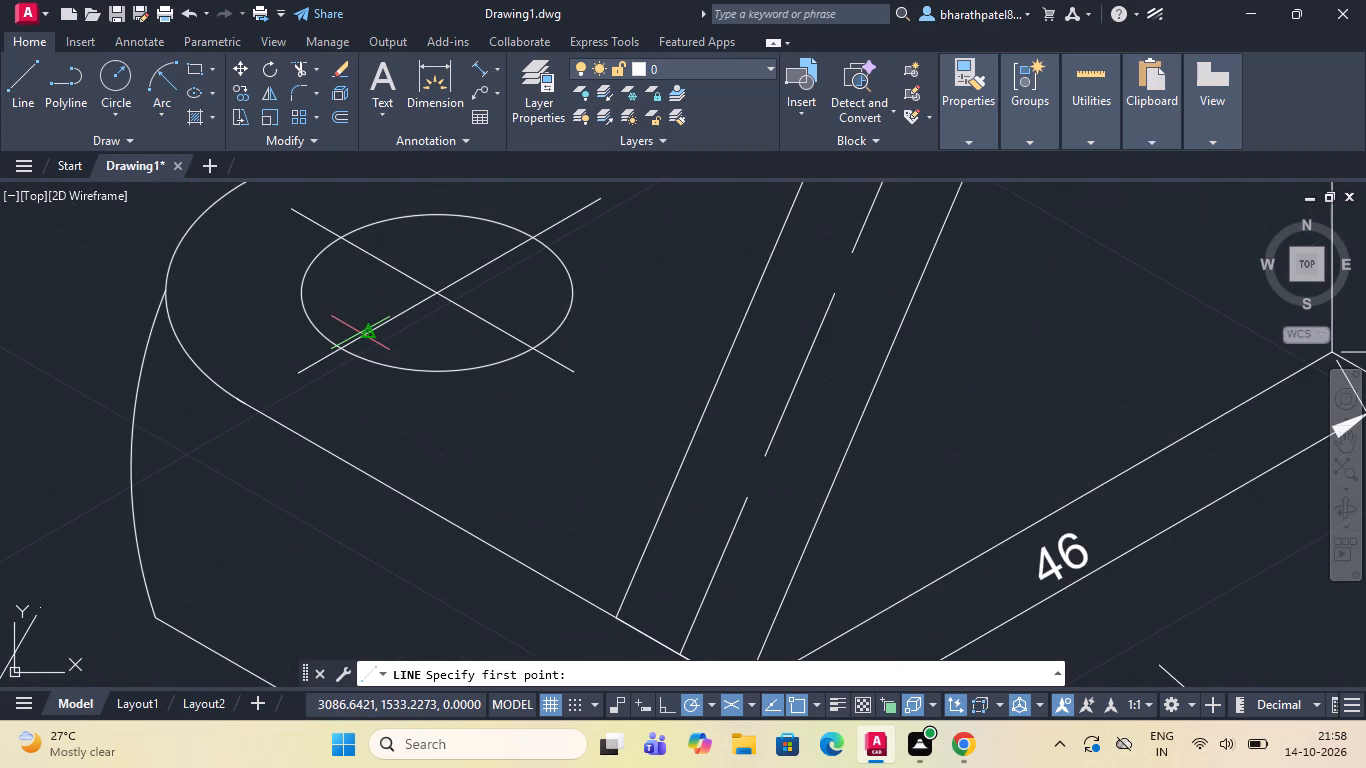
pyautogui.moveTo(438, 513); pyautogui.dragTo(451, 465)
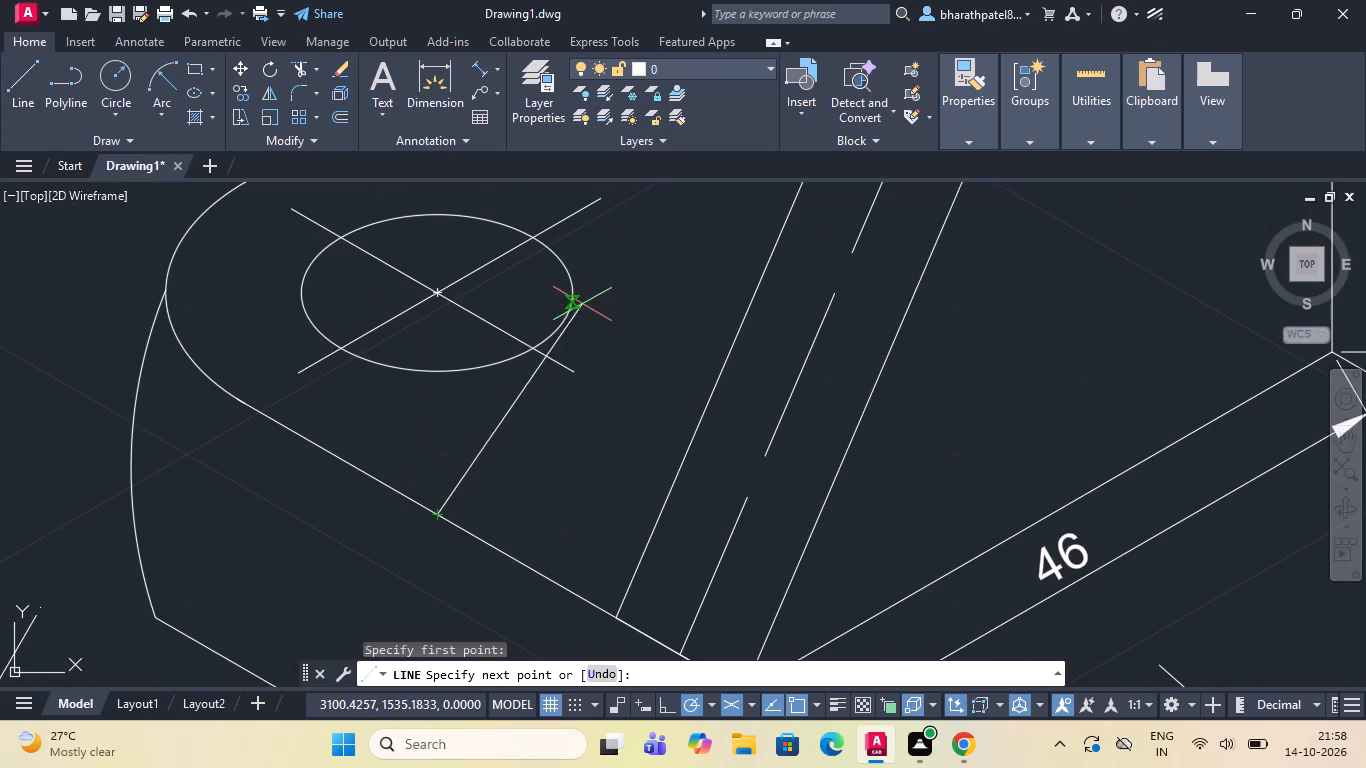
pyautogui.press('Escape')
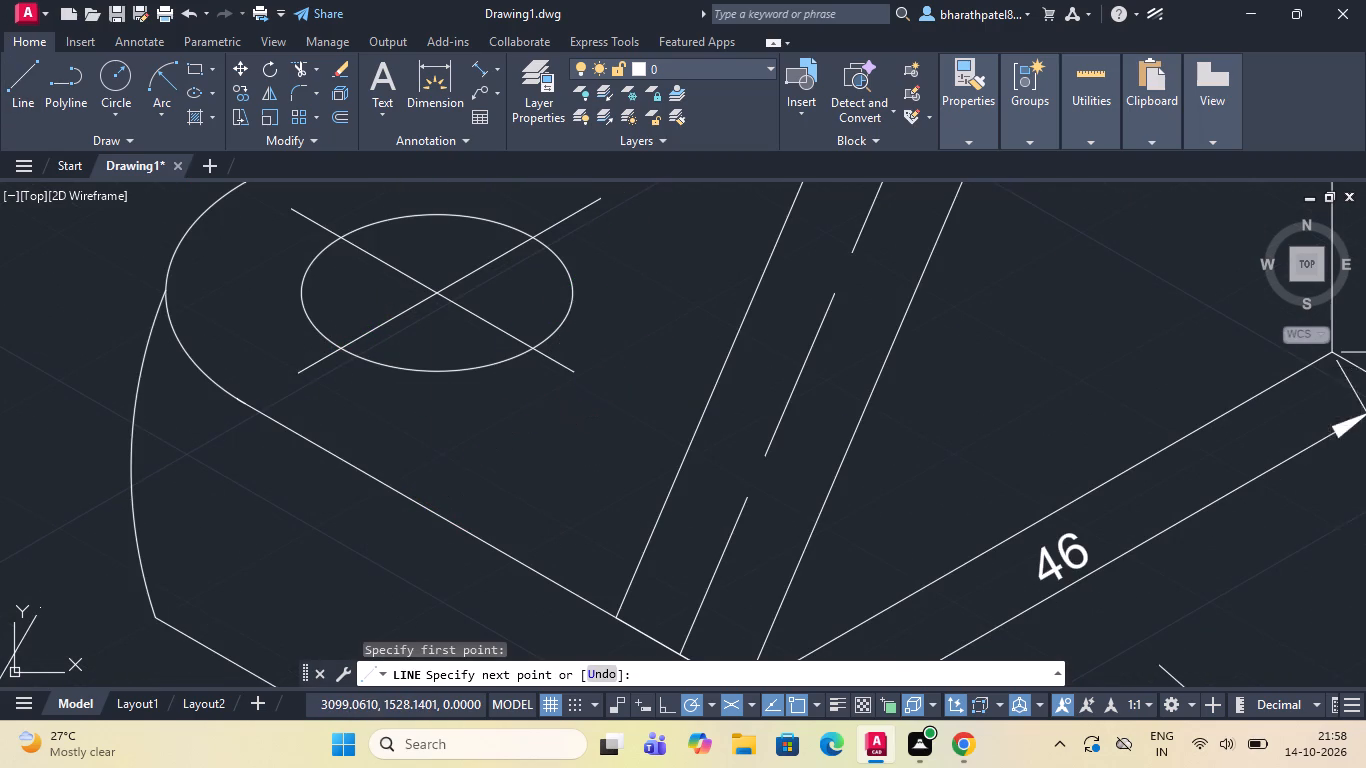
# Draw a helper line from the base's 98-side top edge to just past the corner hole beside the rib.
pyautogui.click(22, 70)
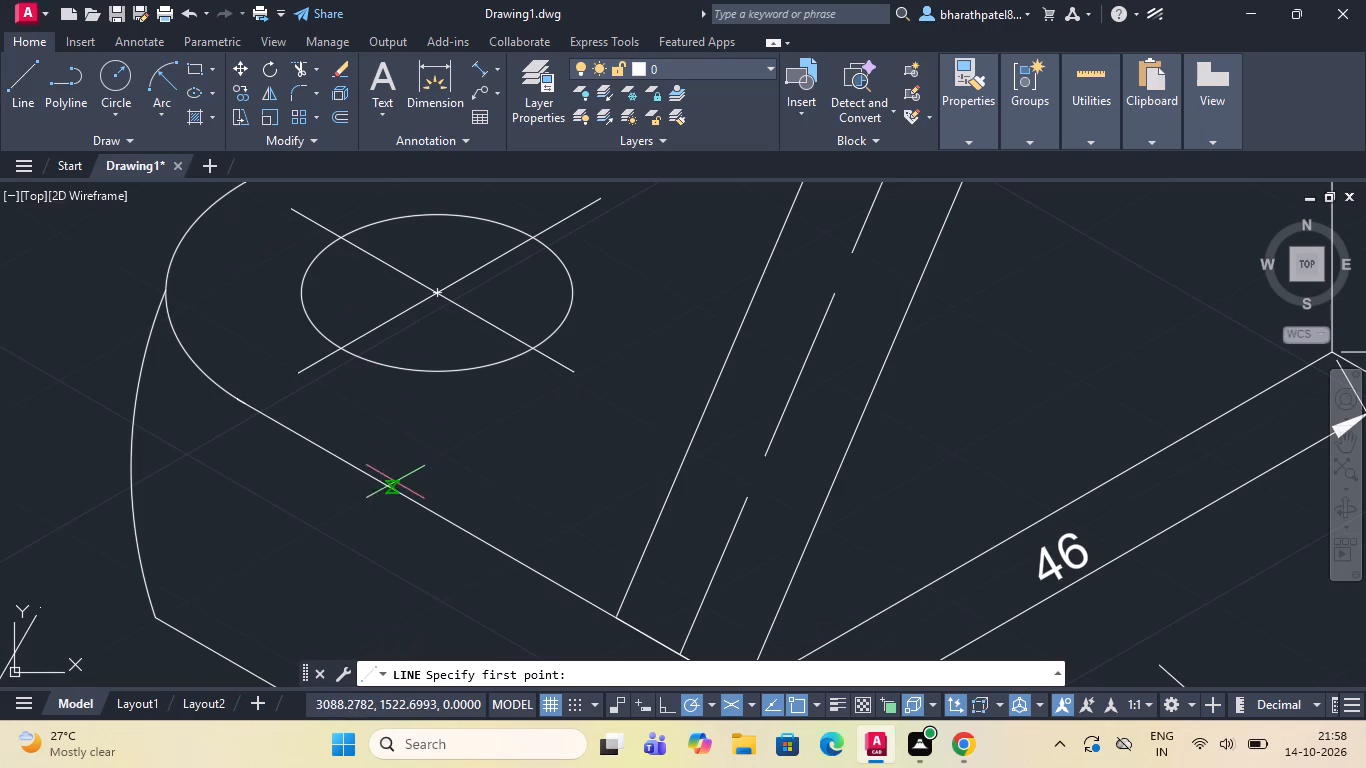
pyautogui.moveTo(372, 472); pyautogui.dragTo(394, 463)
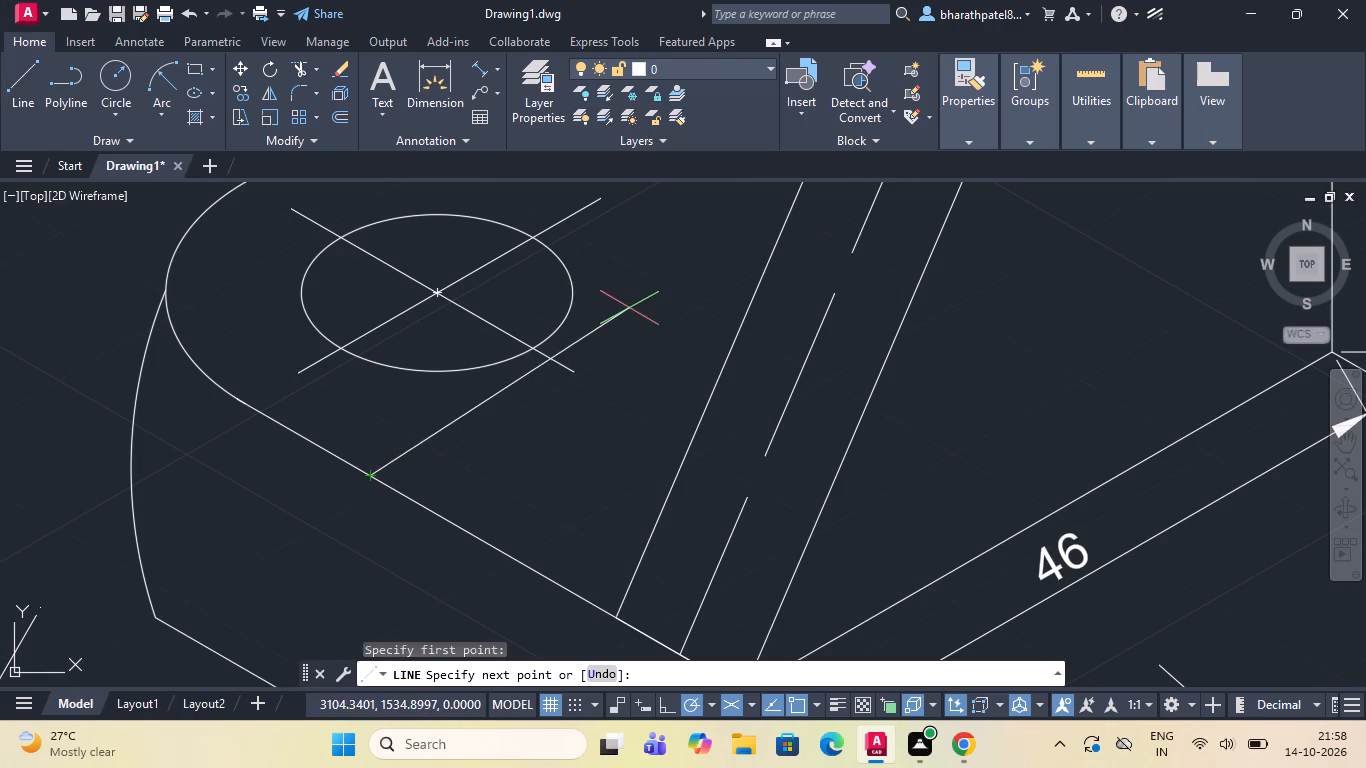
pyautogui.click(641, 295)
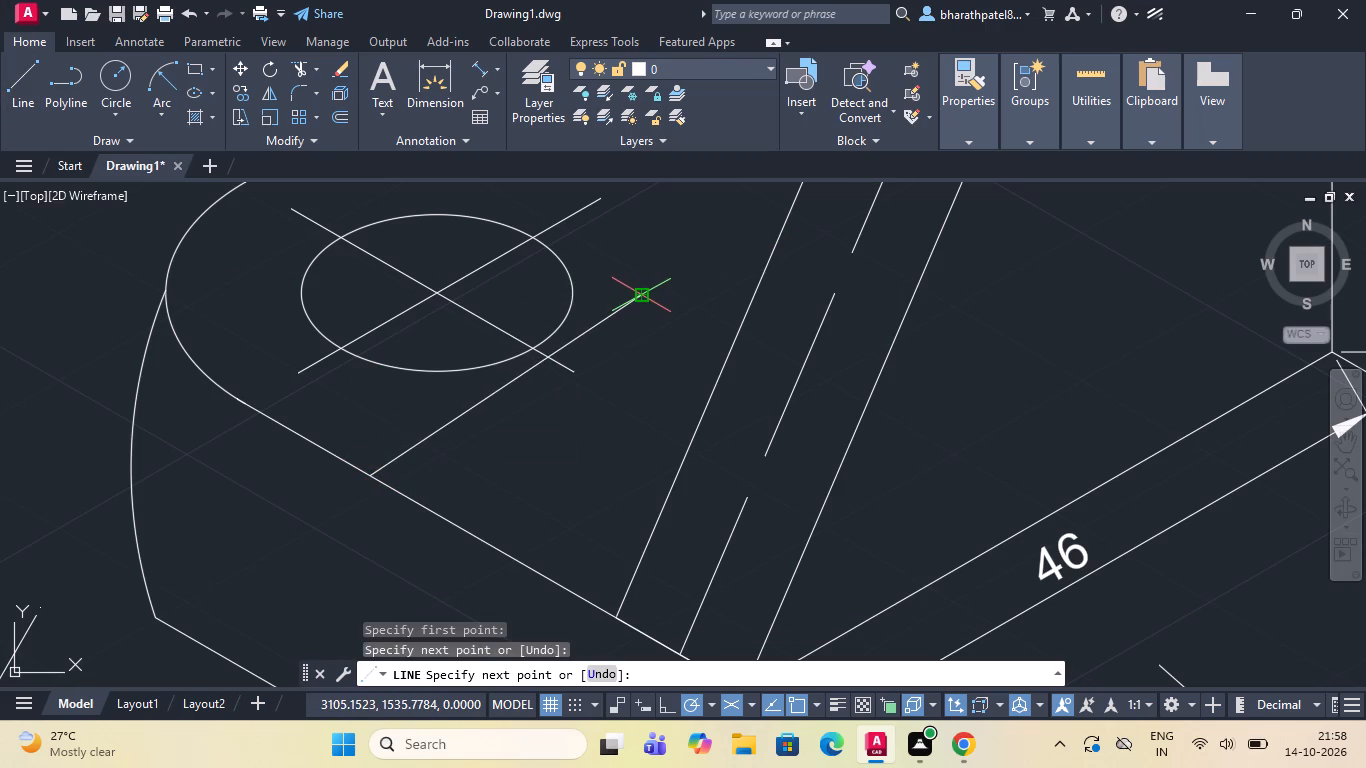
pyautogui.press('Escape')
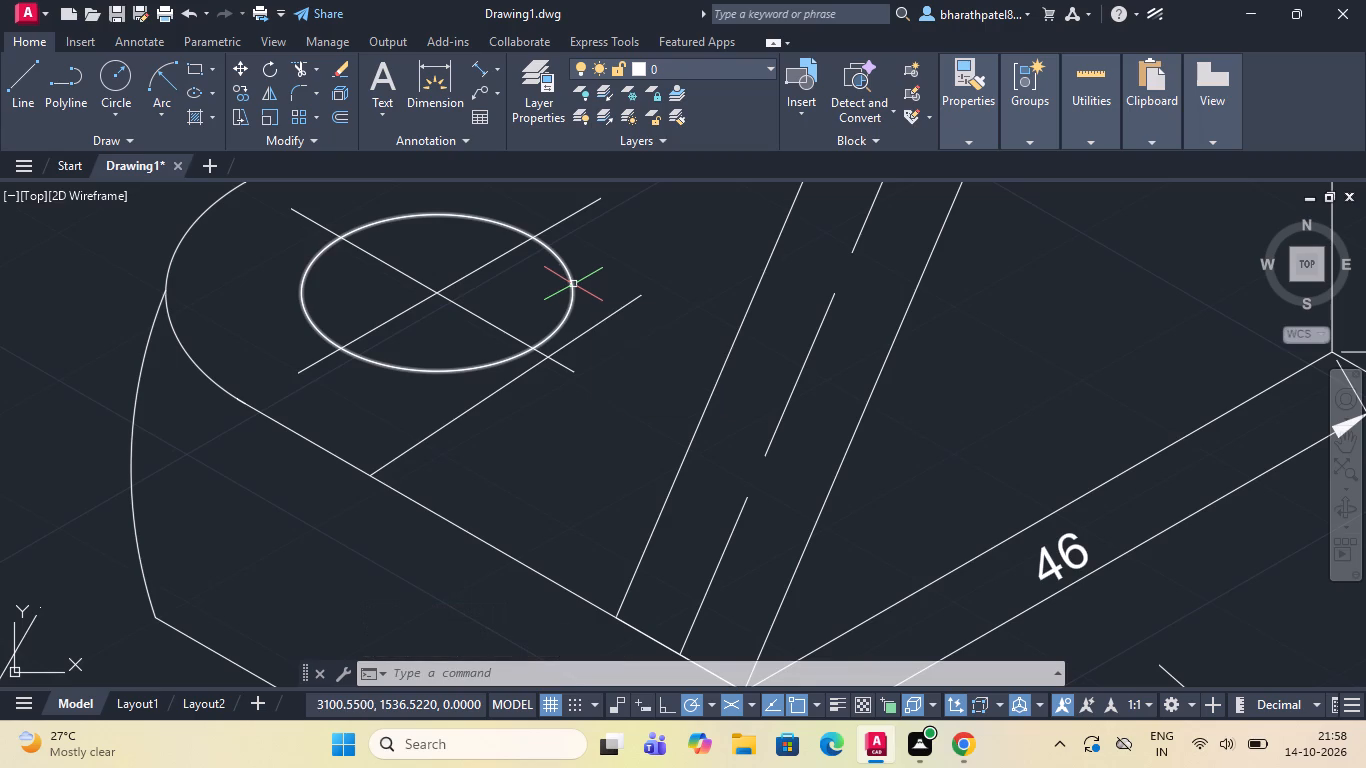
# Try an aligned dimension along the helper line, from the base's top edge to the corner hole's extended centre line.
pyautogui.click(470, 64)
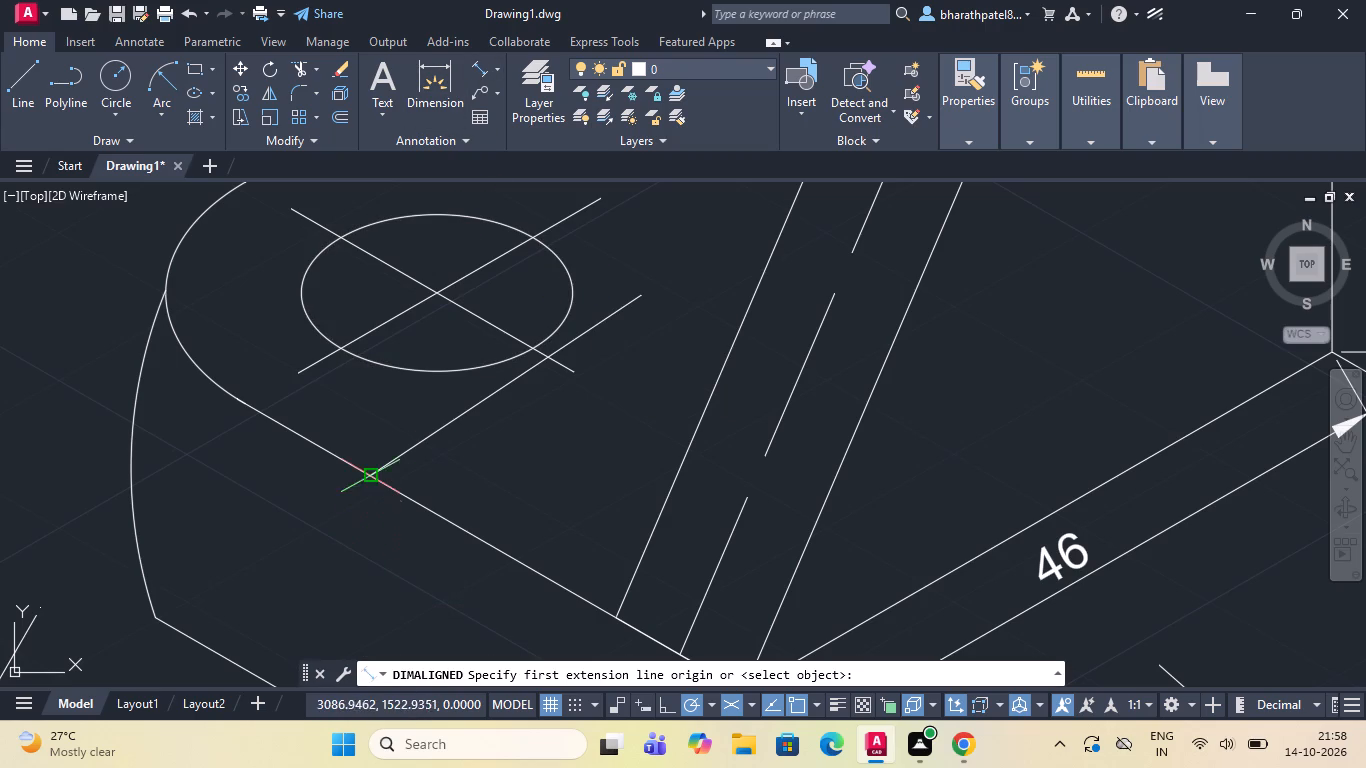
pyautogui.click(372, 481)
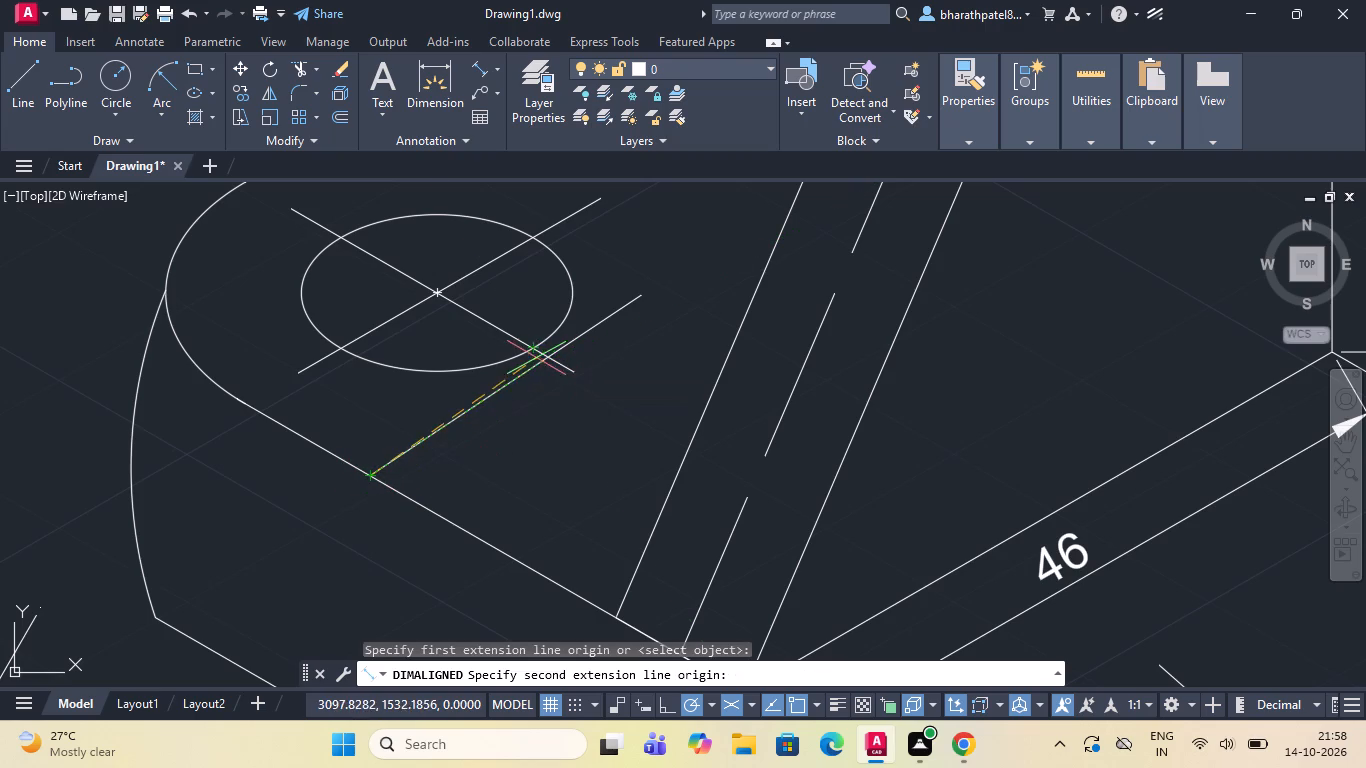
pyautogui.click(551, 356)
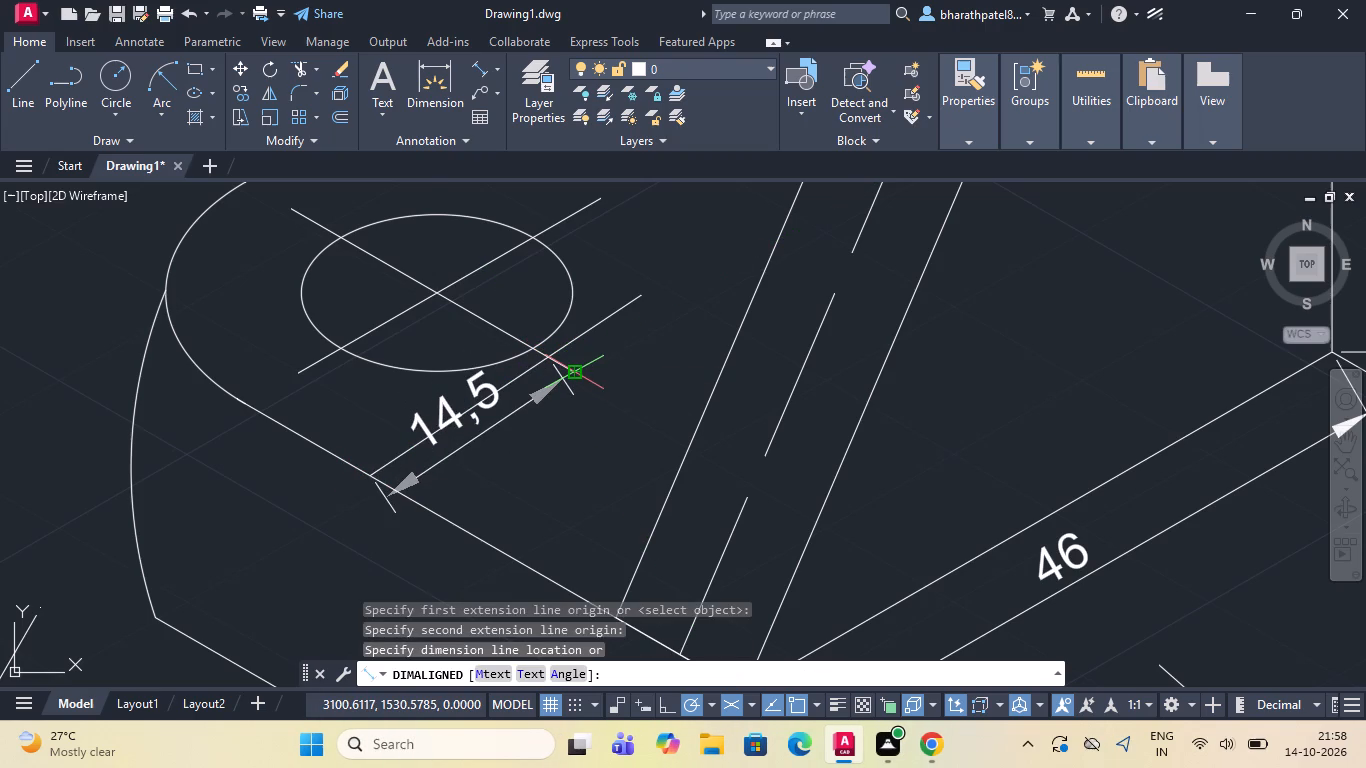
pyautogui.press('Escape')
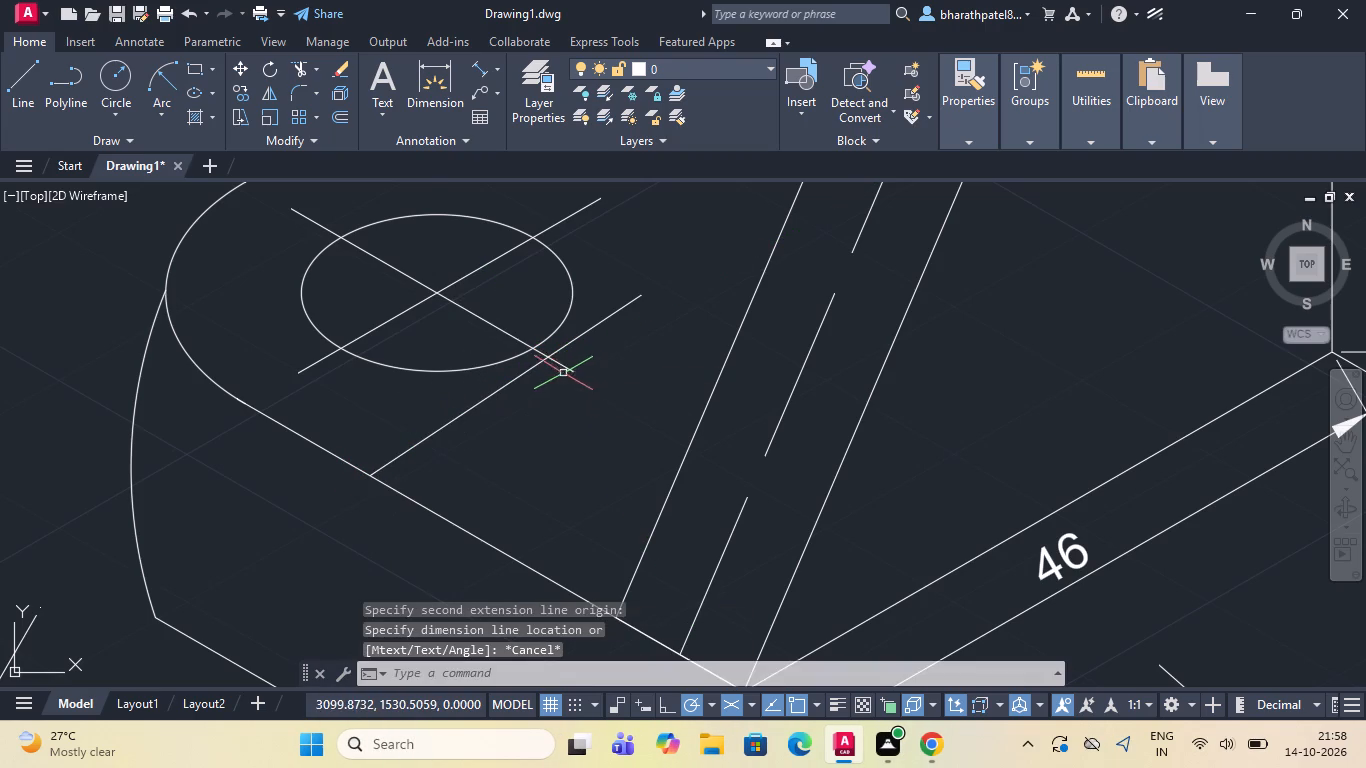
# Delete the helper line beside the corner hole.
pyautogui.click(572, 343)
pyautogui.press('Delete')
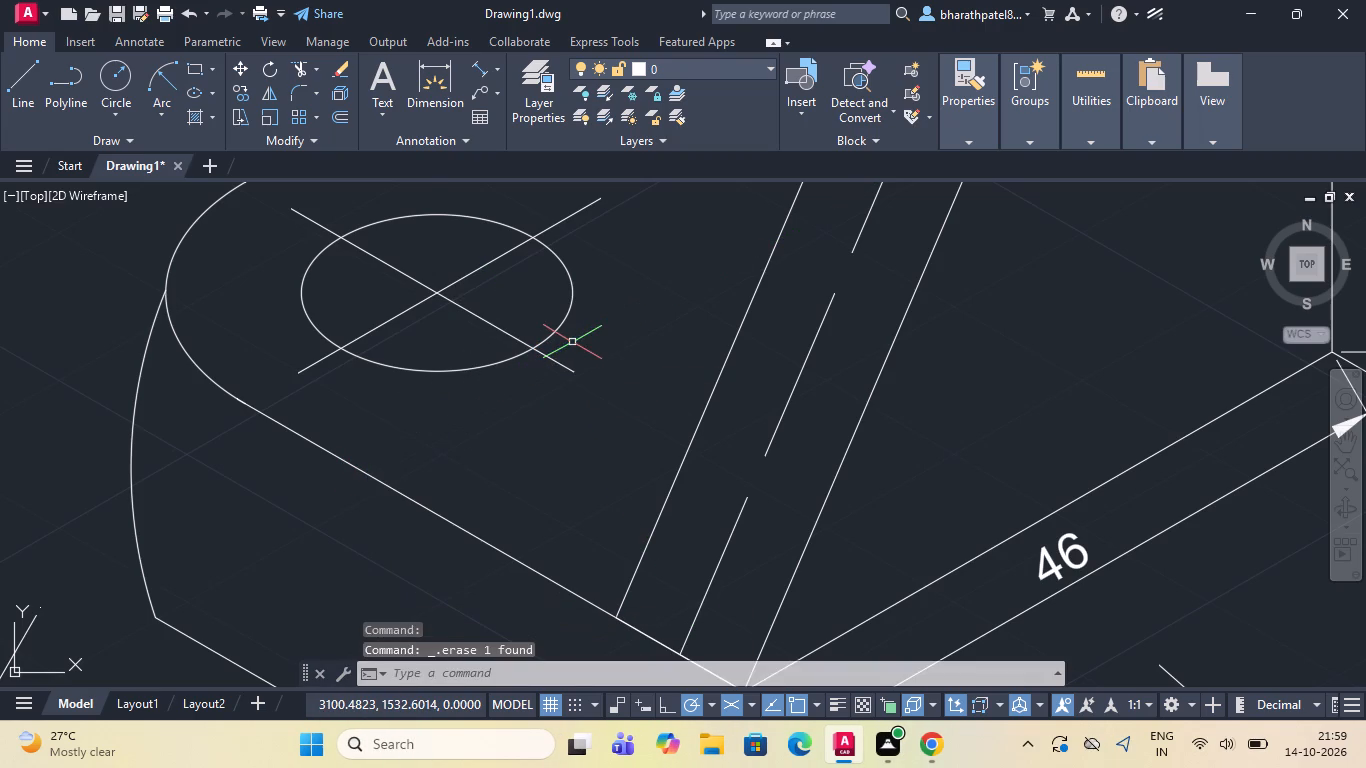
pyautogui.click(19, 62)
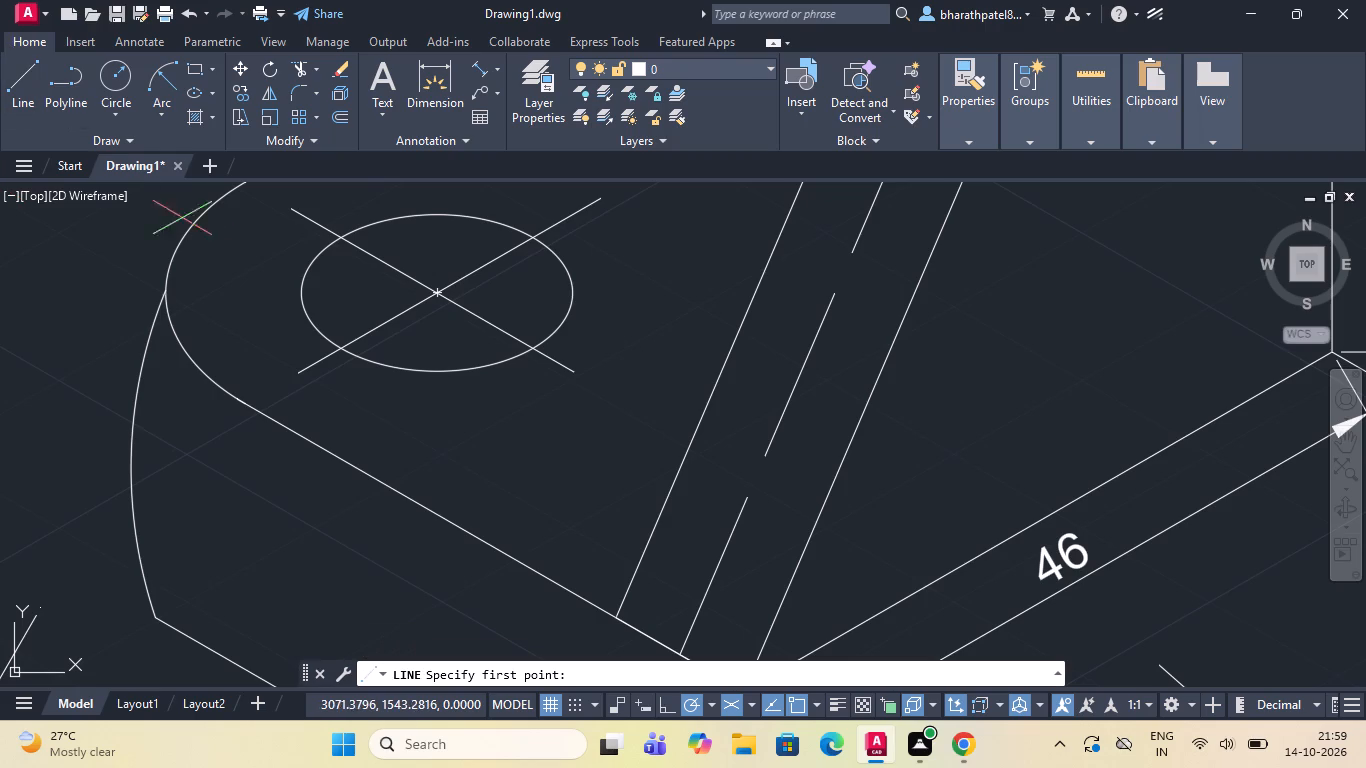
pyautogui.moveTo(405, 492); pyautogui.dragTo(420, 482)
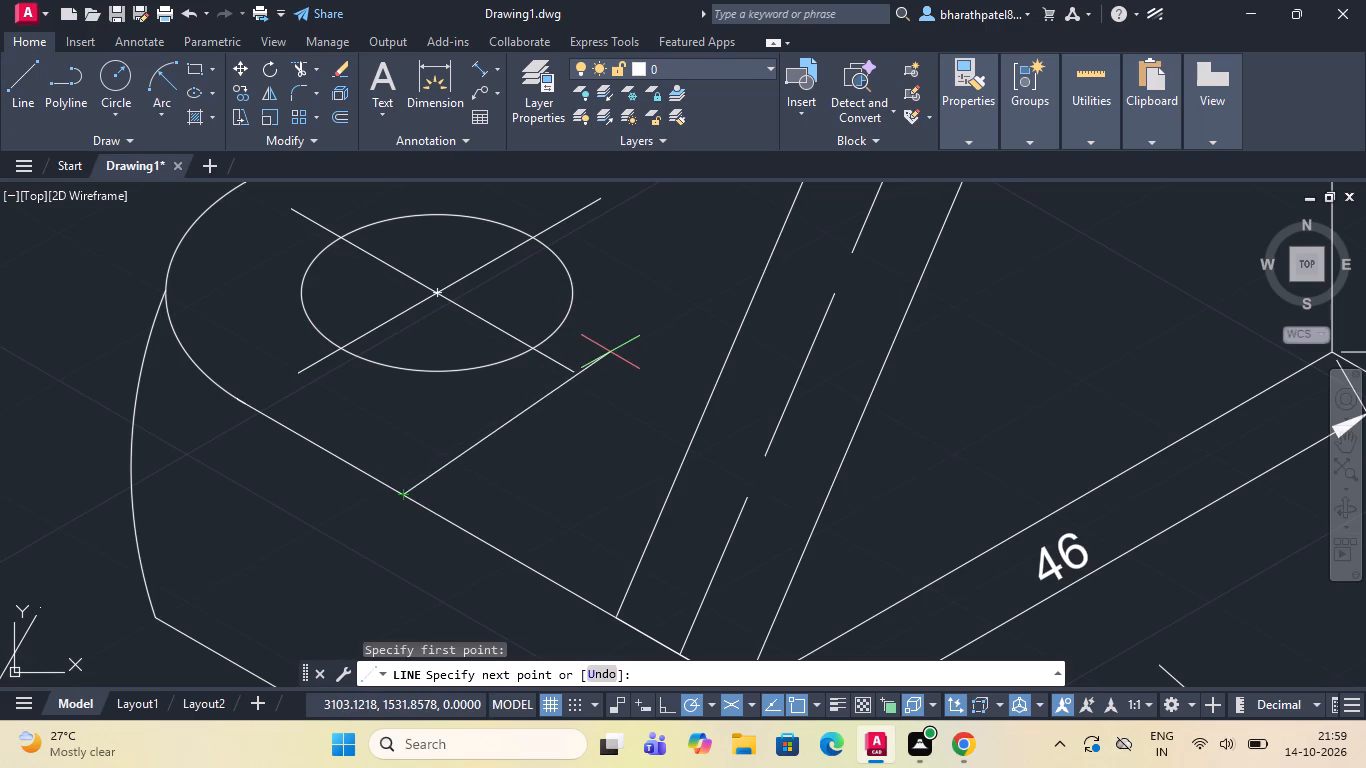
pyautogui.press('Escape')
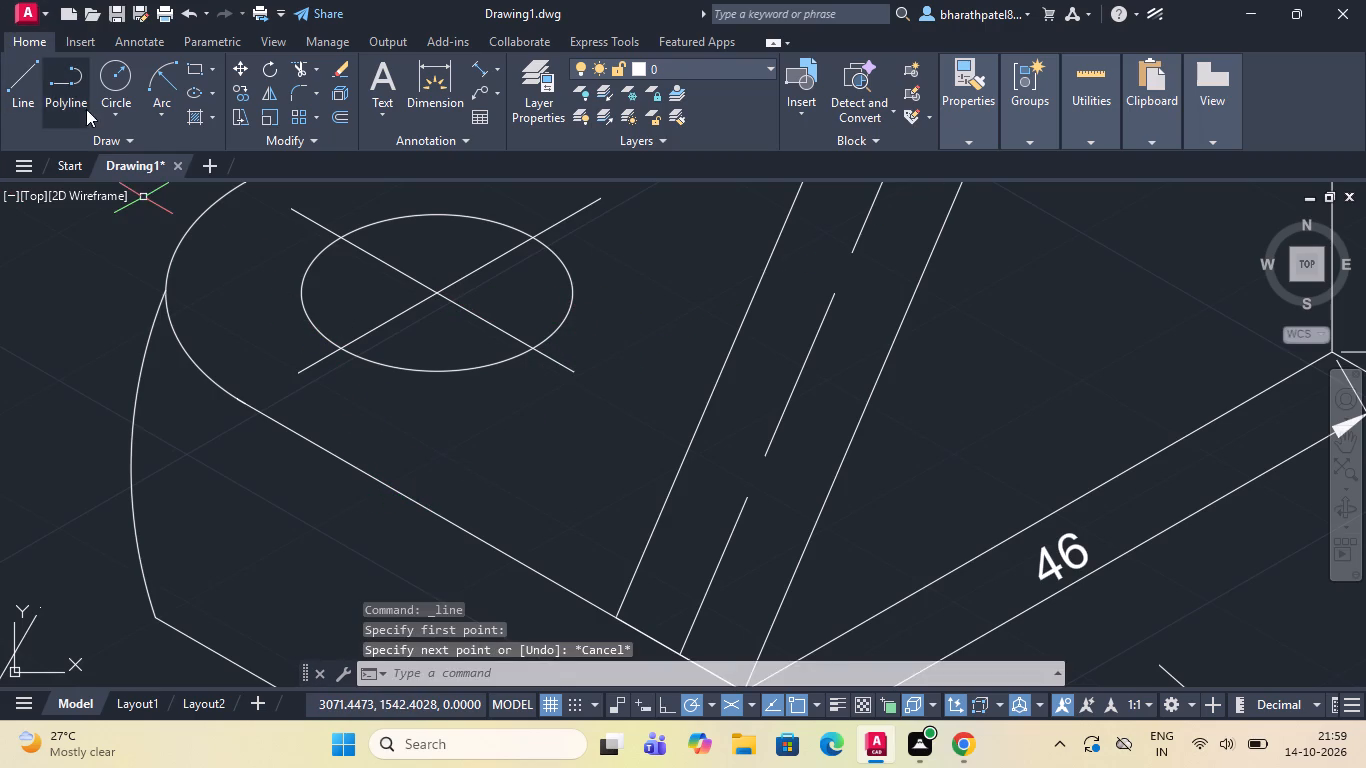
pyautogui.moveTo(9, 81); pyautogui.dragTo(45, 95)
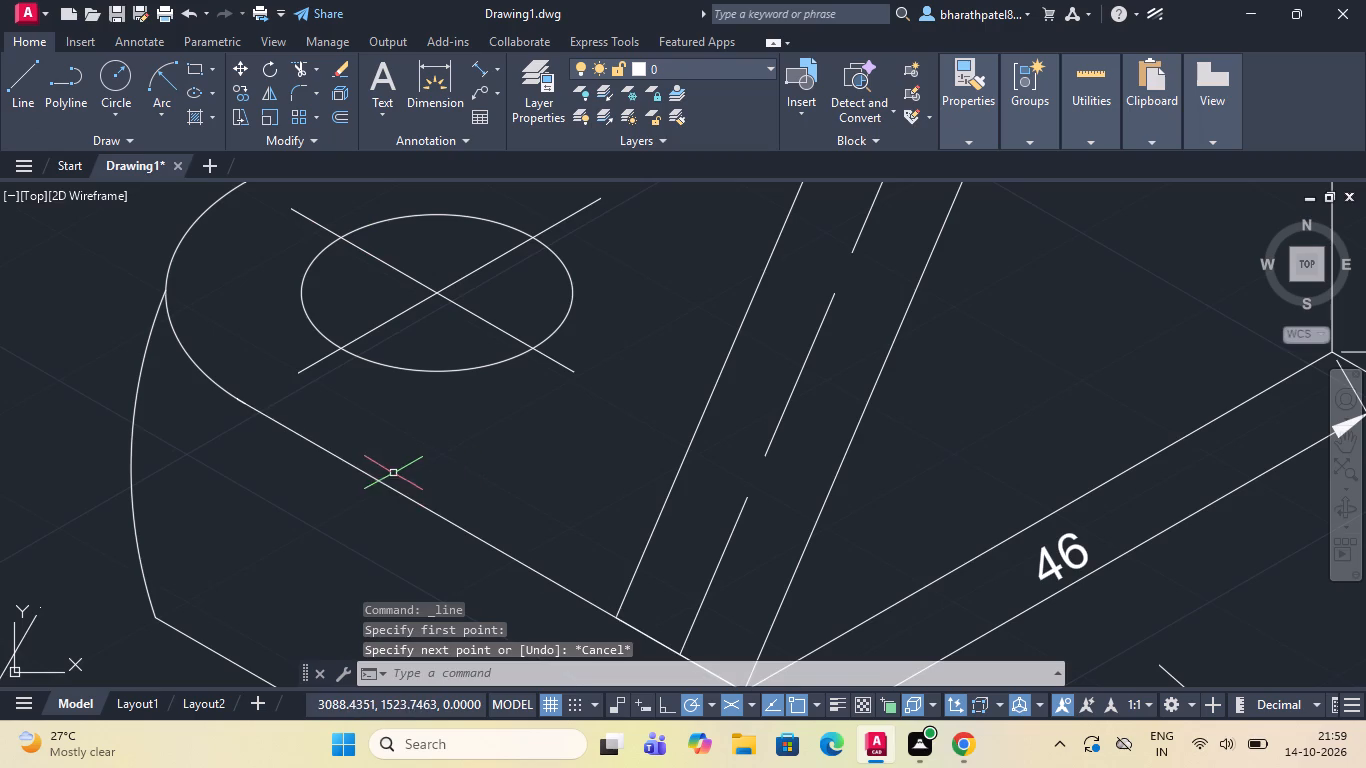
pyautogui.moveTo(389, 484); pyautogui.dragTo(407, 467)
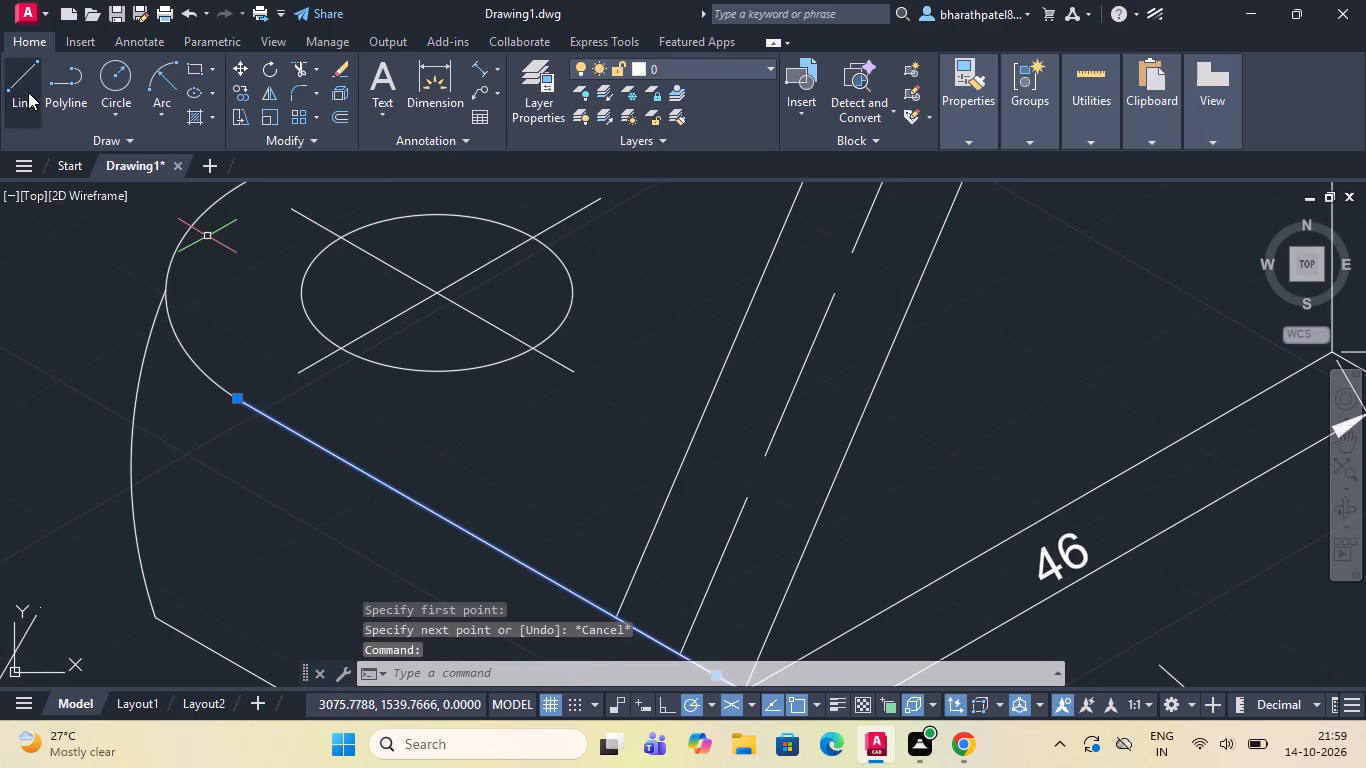
# Draw a 15-long helper line from the base's 98-side top edge towards the centre line of the corner hole beside the rib.
pyautogui.click(21, 77)
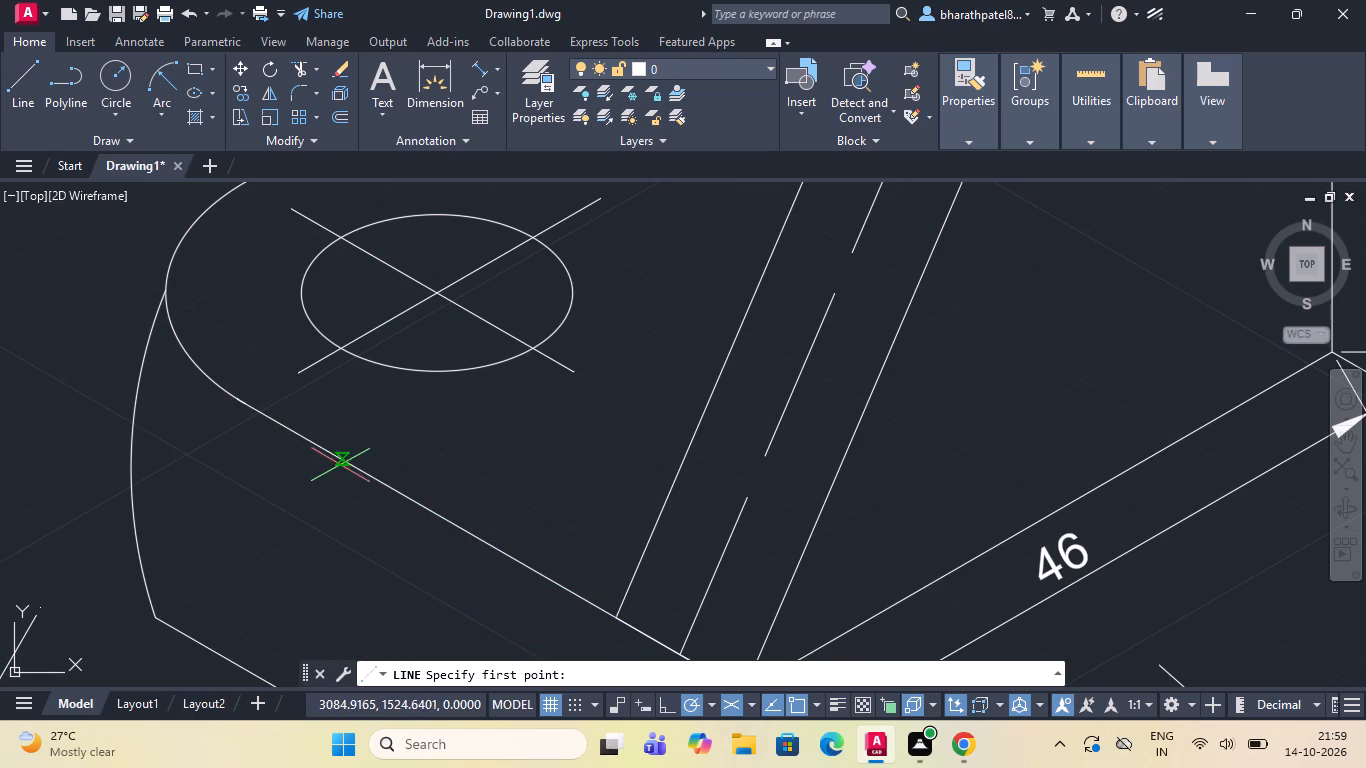
pyautogui.moveTo(350, 469); pyautogui.dragTo(395, 456)
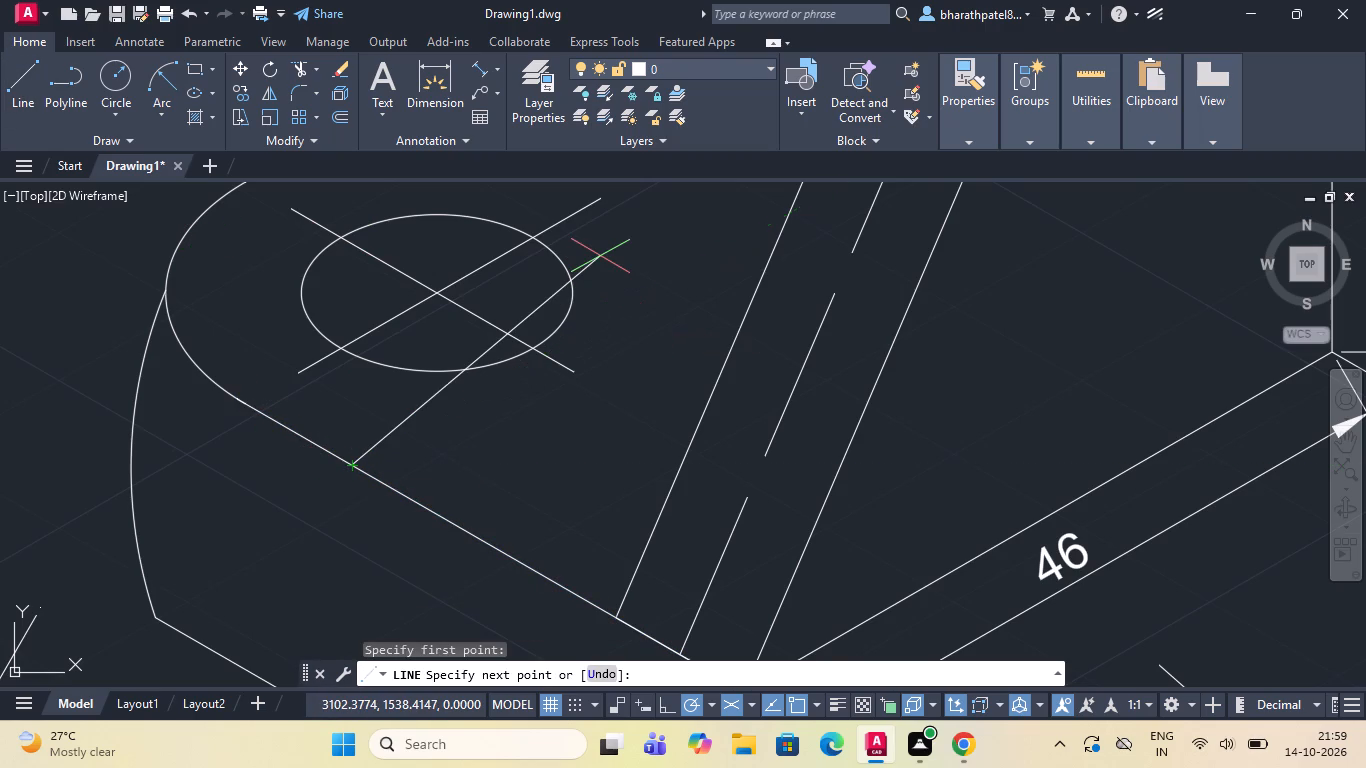
pyautogui.write('15')
pyautogui.press('Return')
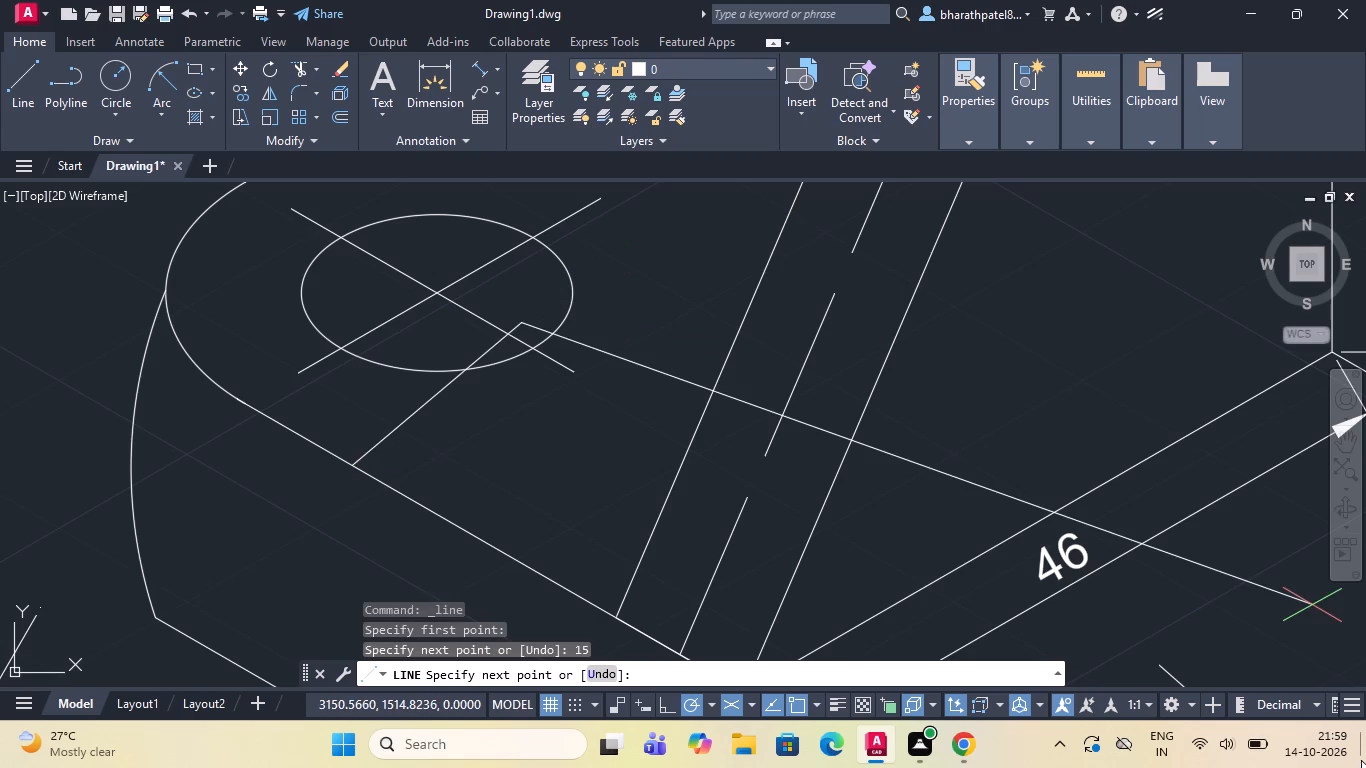
pyautogui.press('Escape')
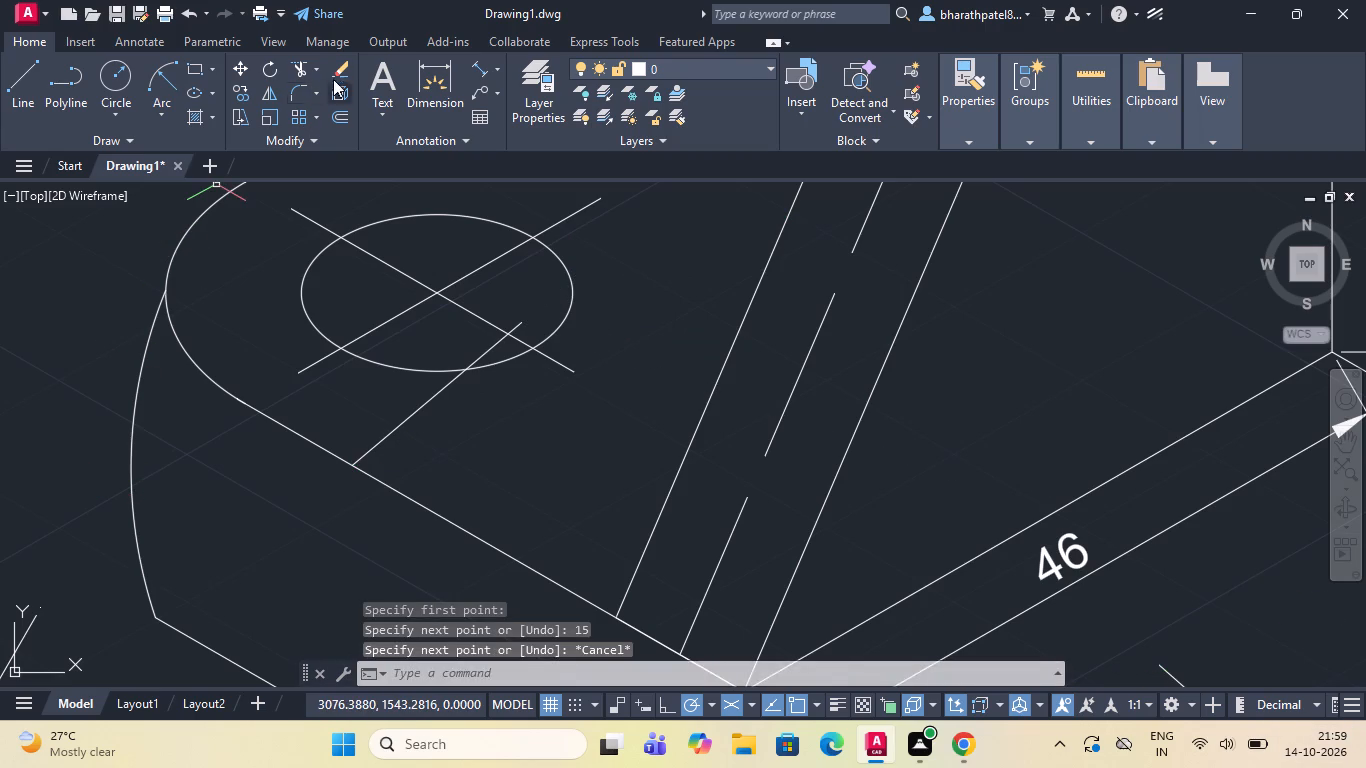
# Add an aligned dimension along the helper line from the base's top edge to the line's end inside the corner hole.
pyautogui.click(477, 66)
pyautogui.click(357, 470)
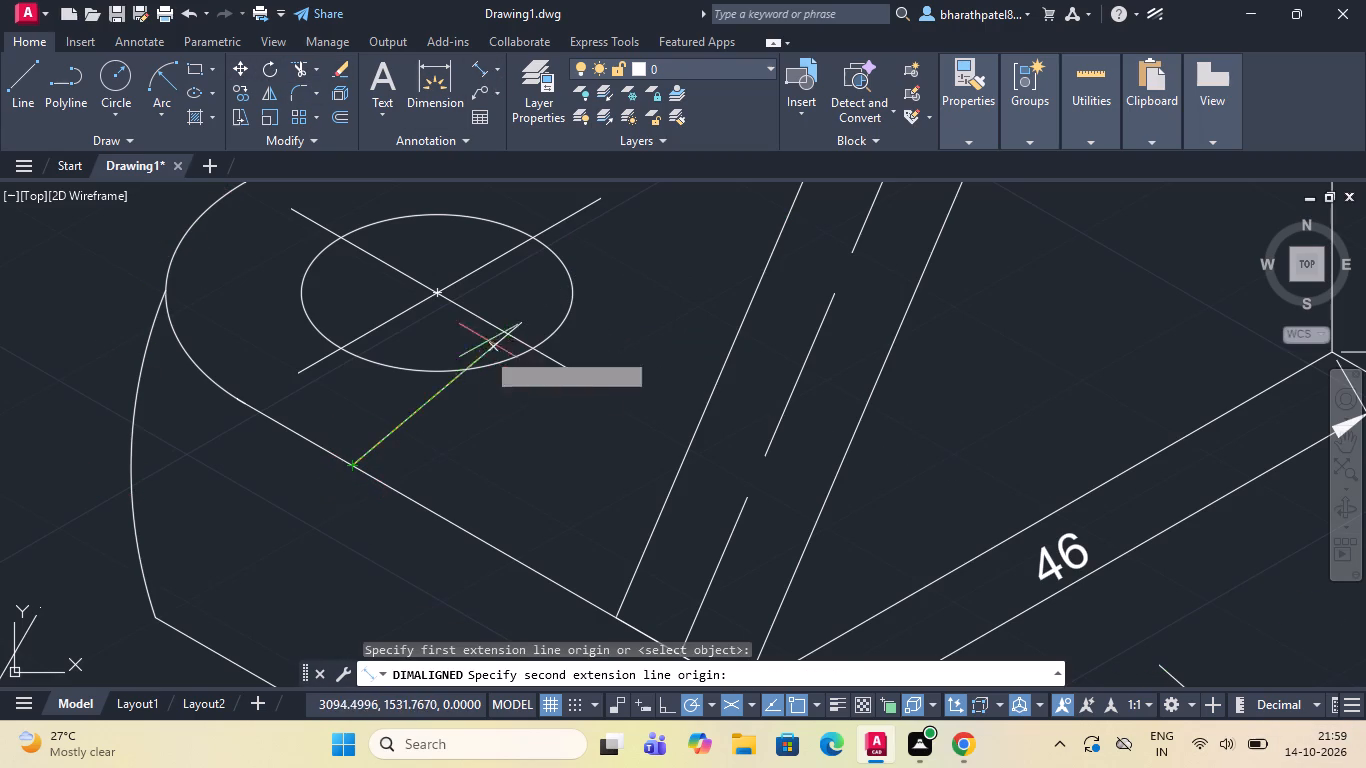
pyautogui.scroll(3, 507, 320)
pyautogui.click(559, 327)
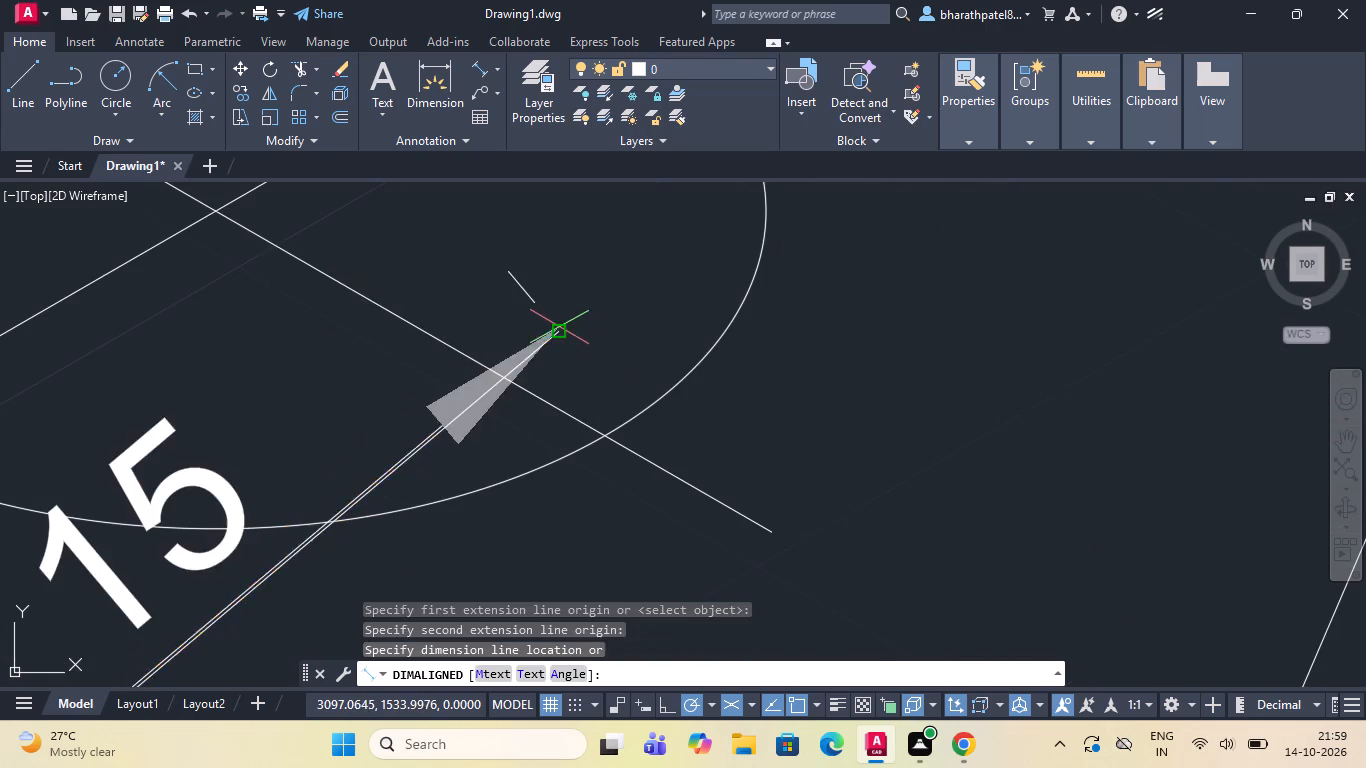
pyautogui.scroll(-4, 559, 325)
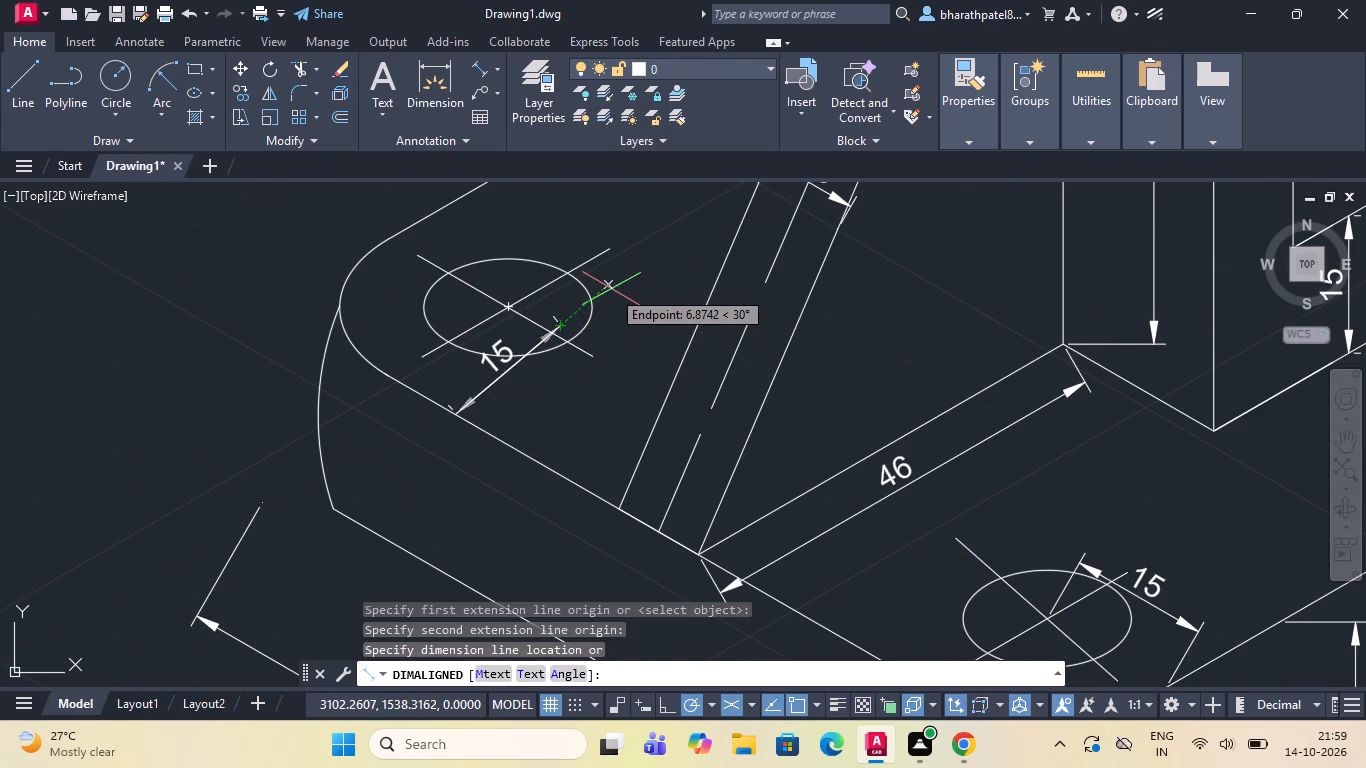
pyautogui.click(620, 293)
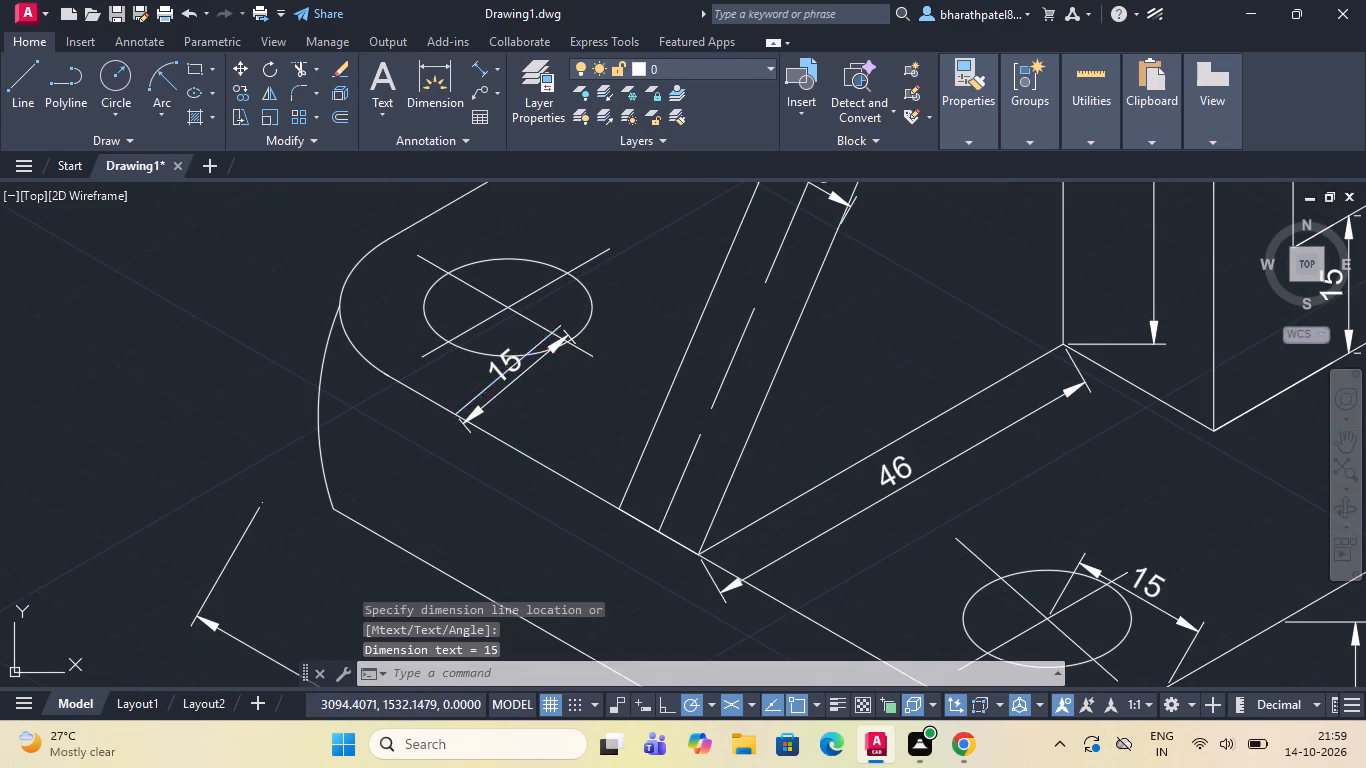
# Delete the helper line at the corner hole beside the rib, keeping its edge-distance dimension.
pyautogui.click(536, 342)
pyautogui.press('Delete')
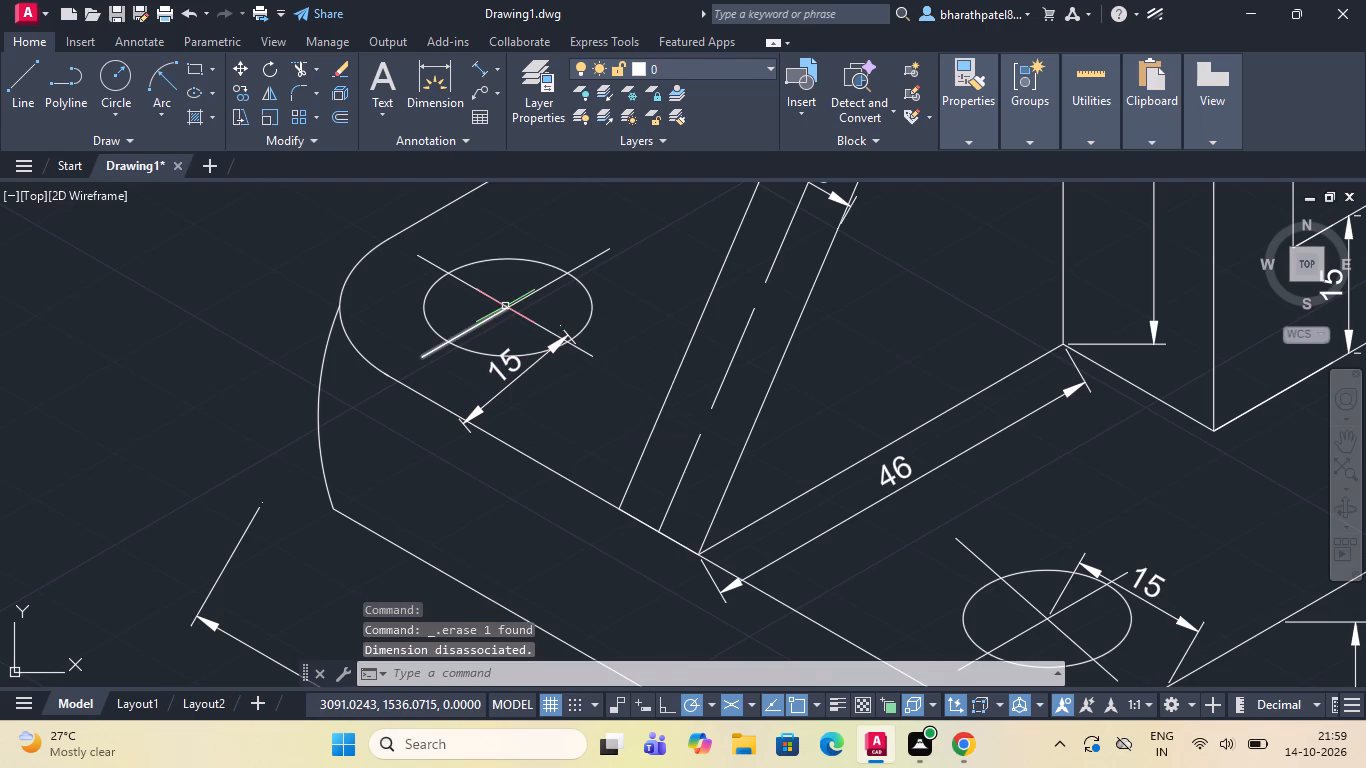
# Draw a vertical helper line about 23 long from the upper lug's top face down to the lower lug's top face.
pyautogui.scroll(-4, 513, 287)
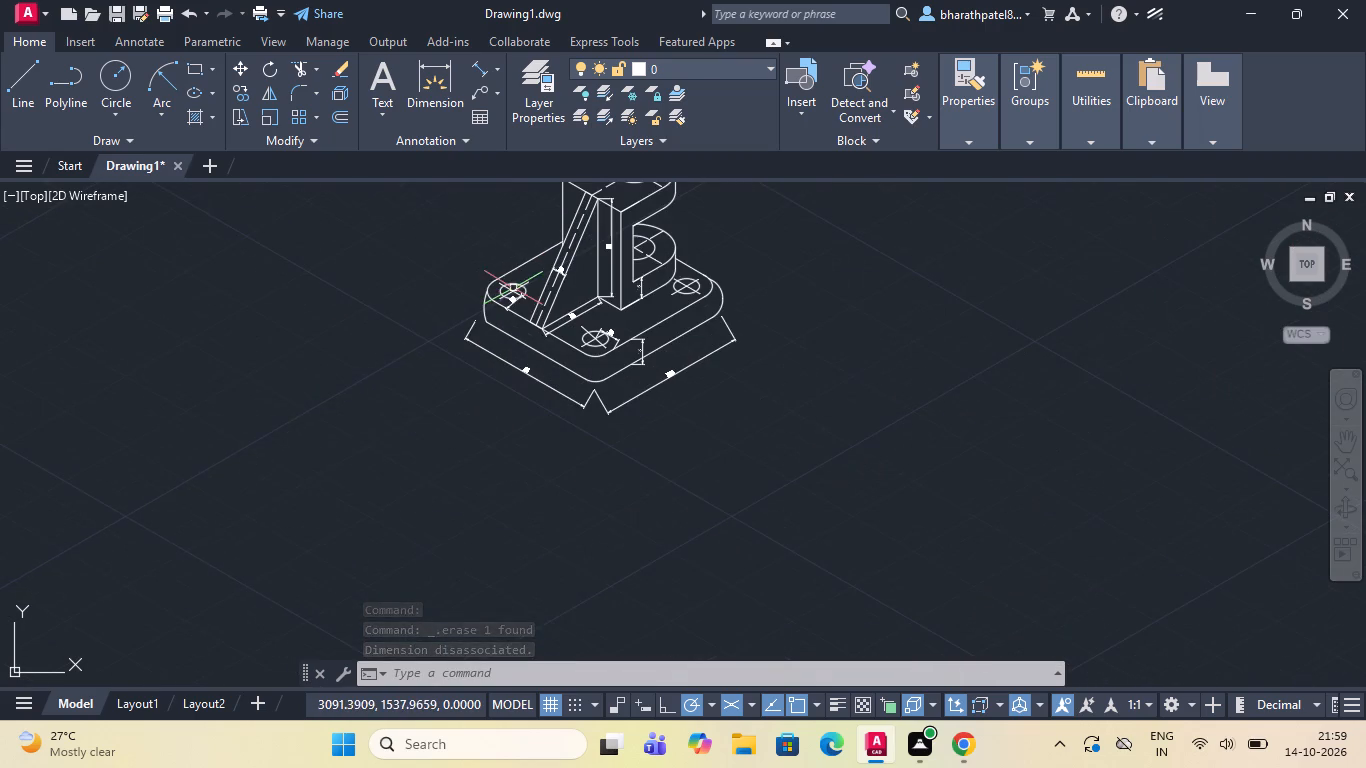
pyautogui.scroll(2, 528, 204)
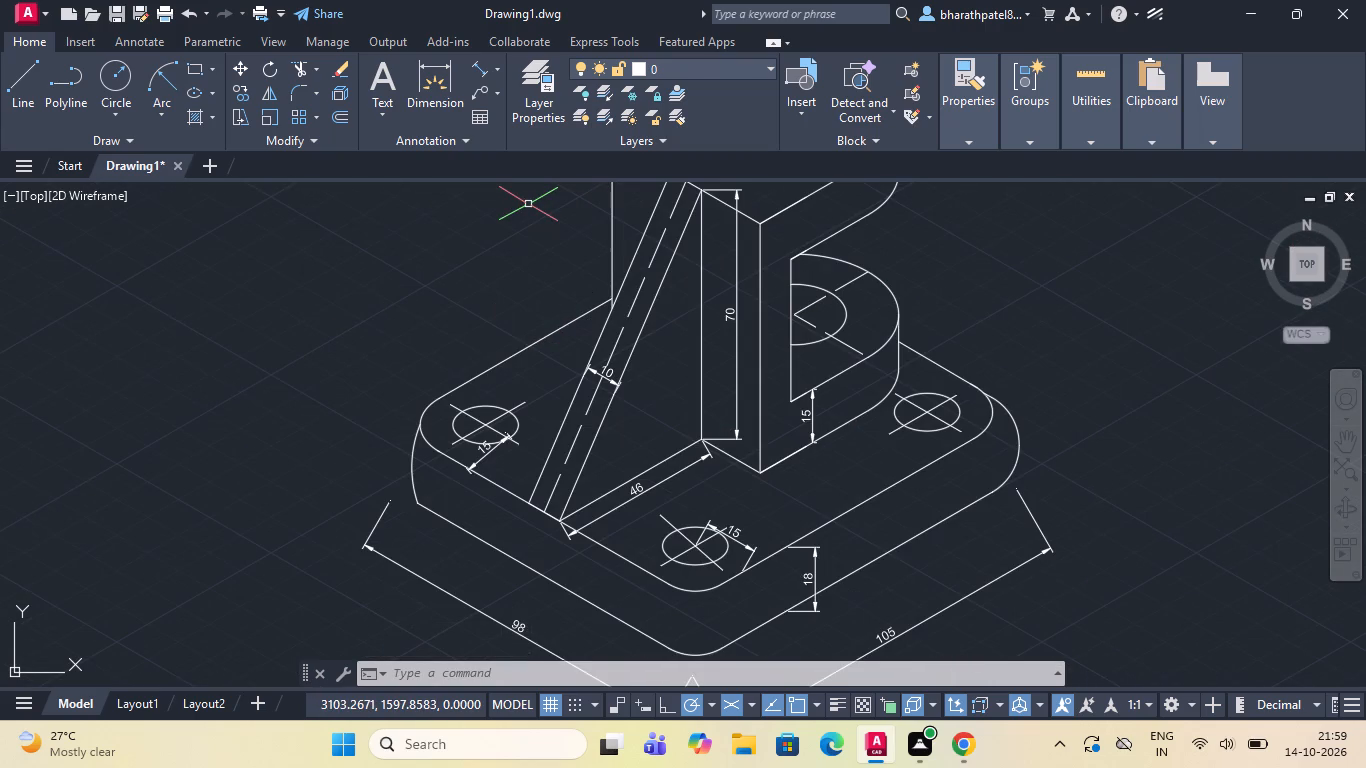
pyautogui.scroll(-1, 794, 523)
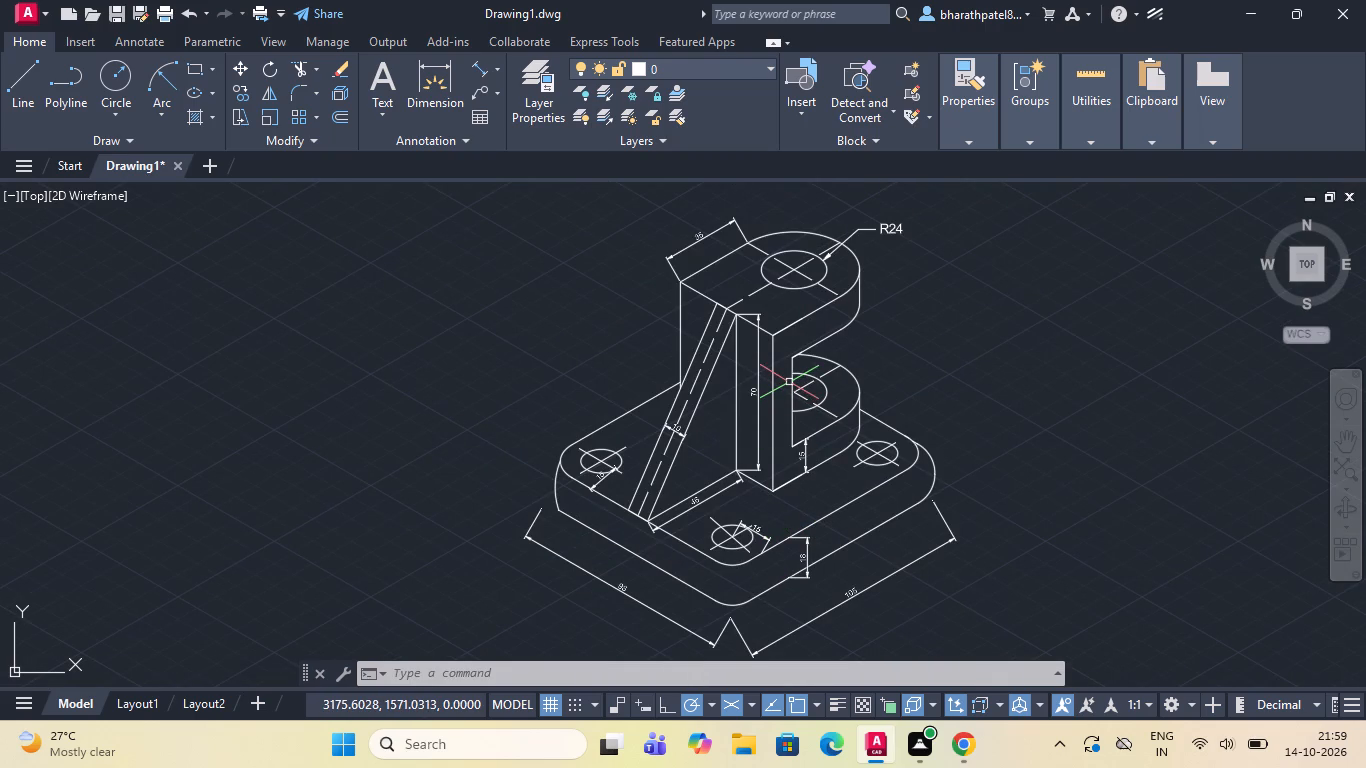
pyautogui.scroll(1, 789, 382)
pyautogui.click(21, 73)
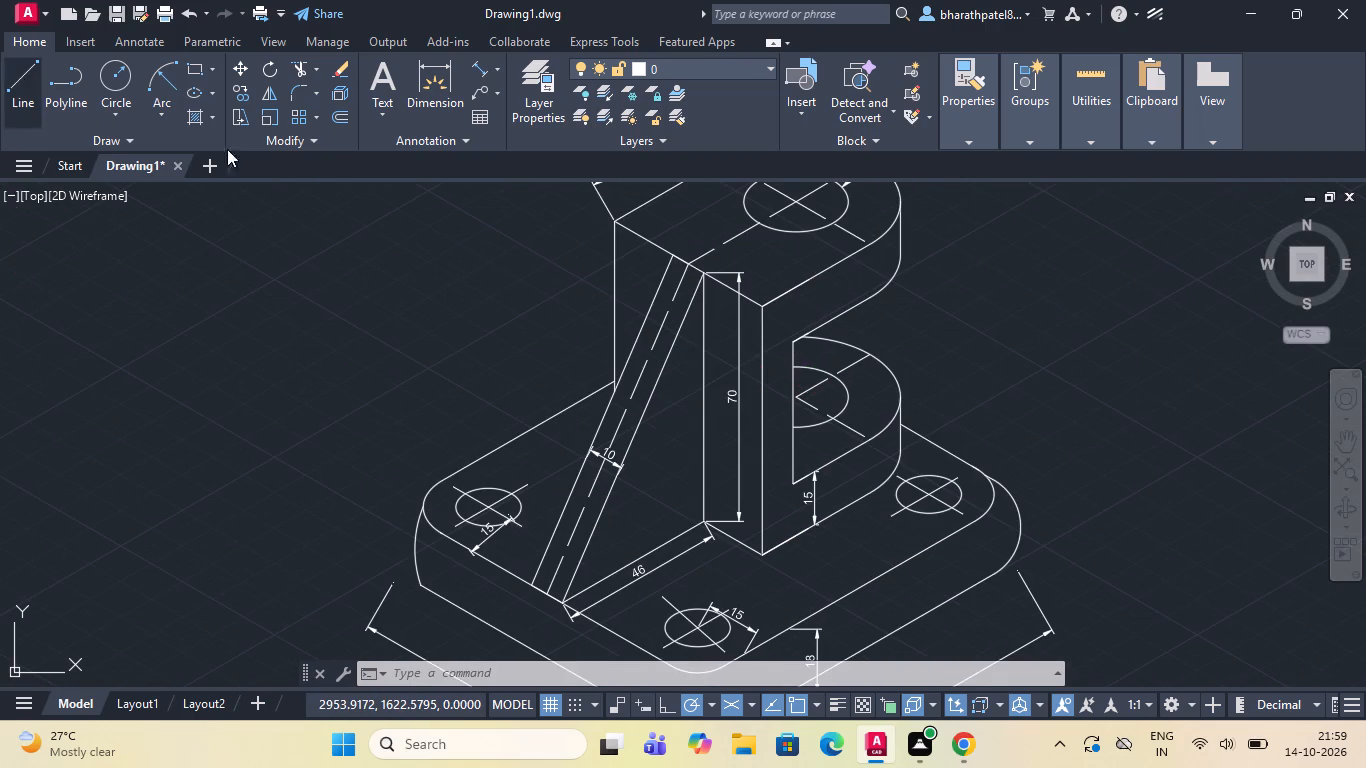
pyautogui.scroll(2, 867, 365)
pyautogui.scroll(-2, 867, 361)
pyautogui.scroll(1, 931, 261)
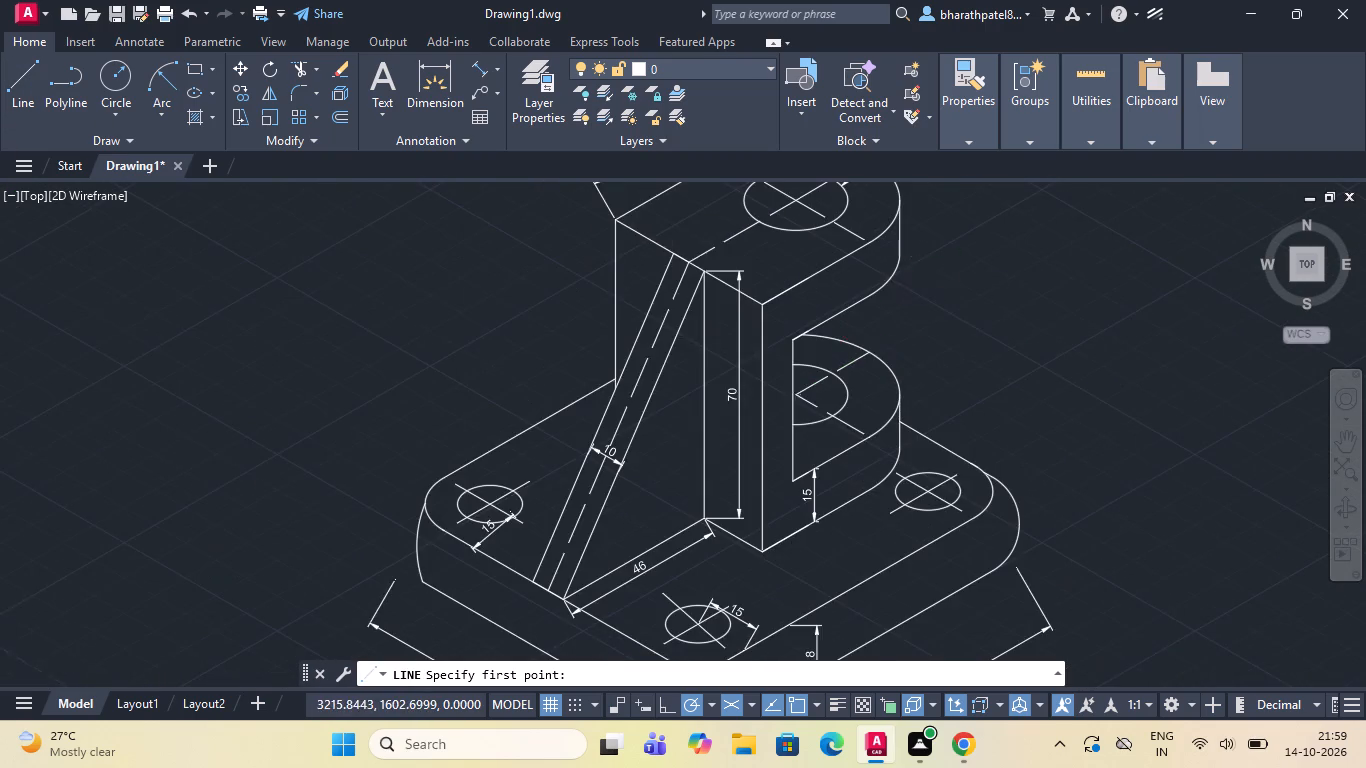
pyautogui.click(716, 272)
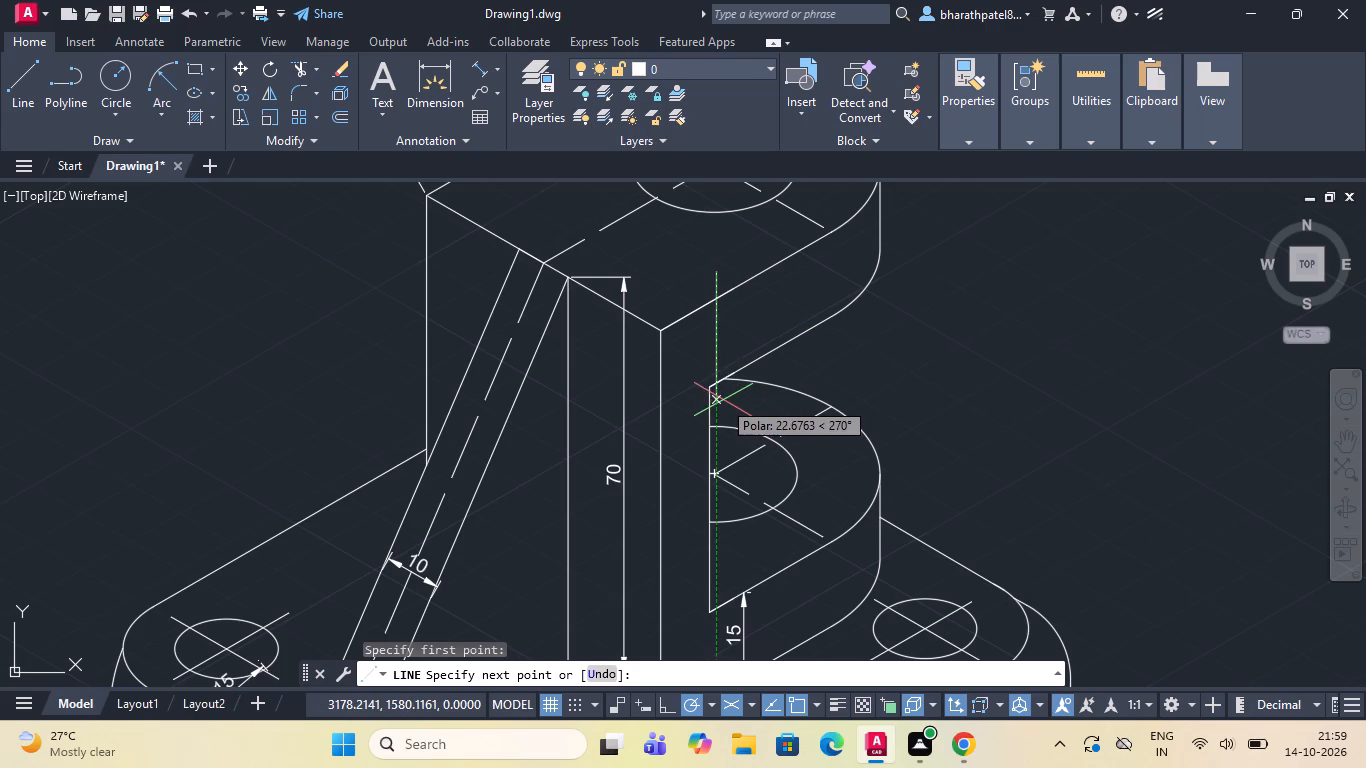
pyautogui.click(726, 397)
pyautogui.press('Escape')
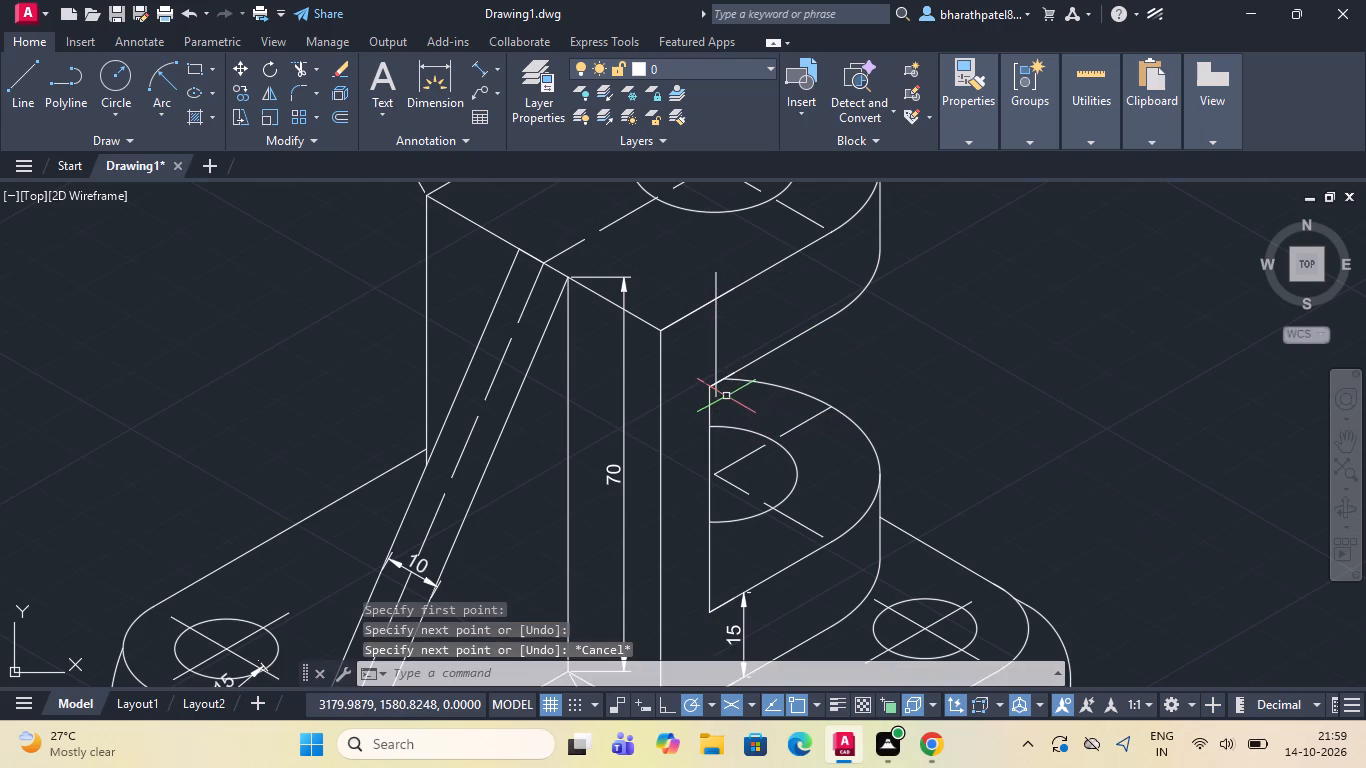
# Add an aligned dimension for the upper lug's thickness between its top and bottom edges, placed along the vertical helper line.
pyautogui.click(475, 68)
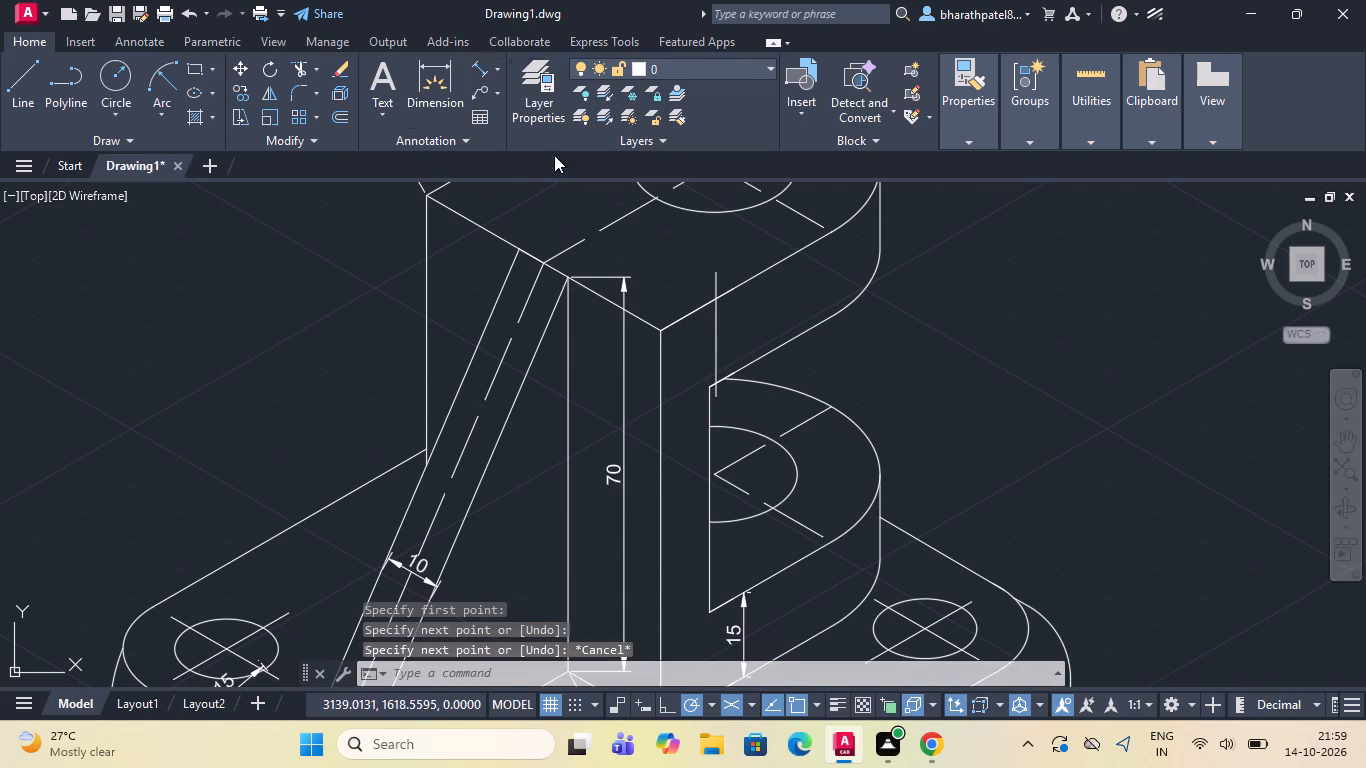
pyautogui.scroll(3, 722, 380)
pyautogui.scroll(-2, 720, 379)
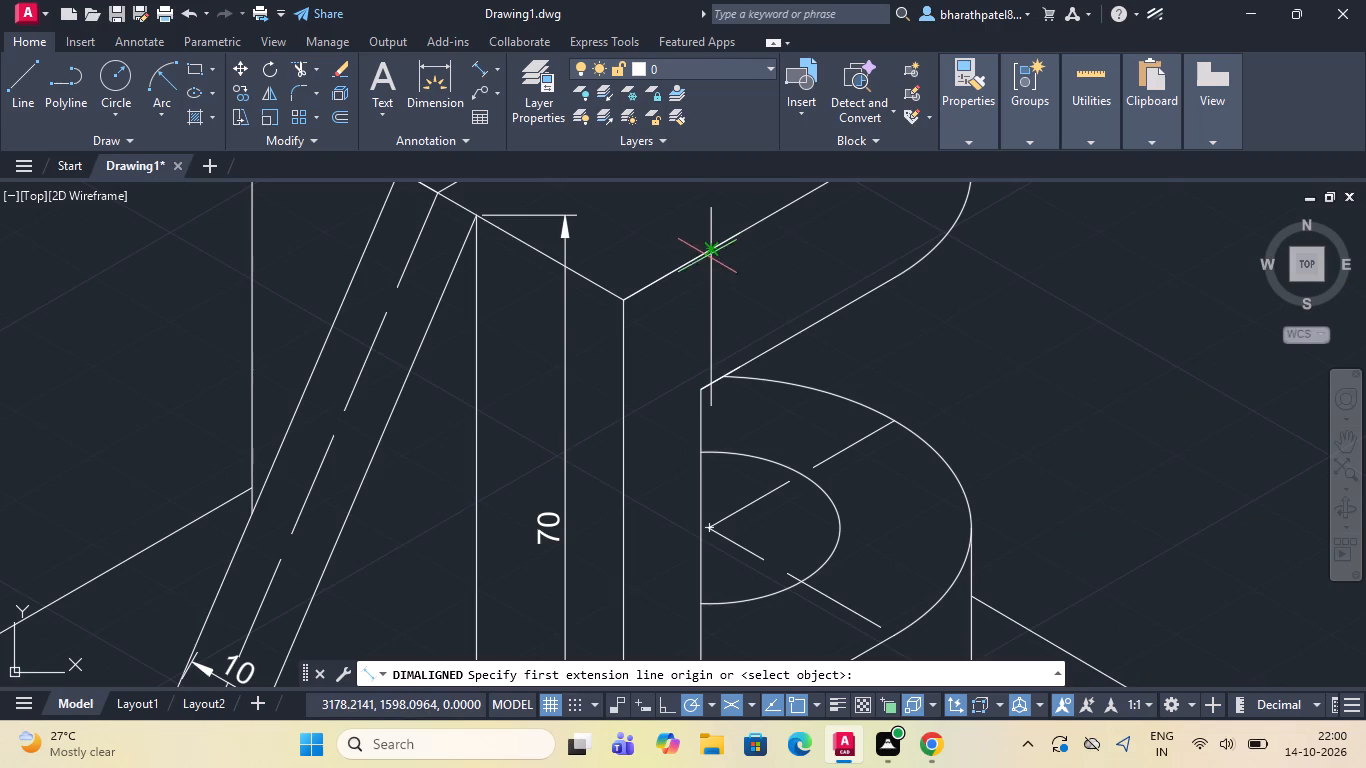
pyautogui.moveTo(707, 247); pyautogui.dragTo(719, 308)
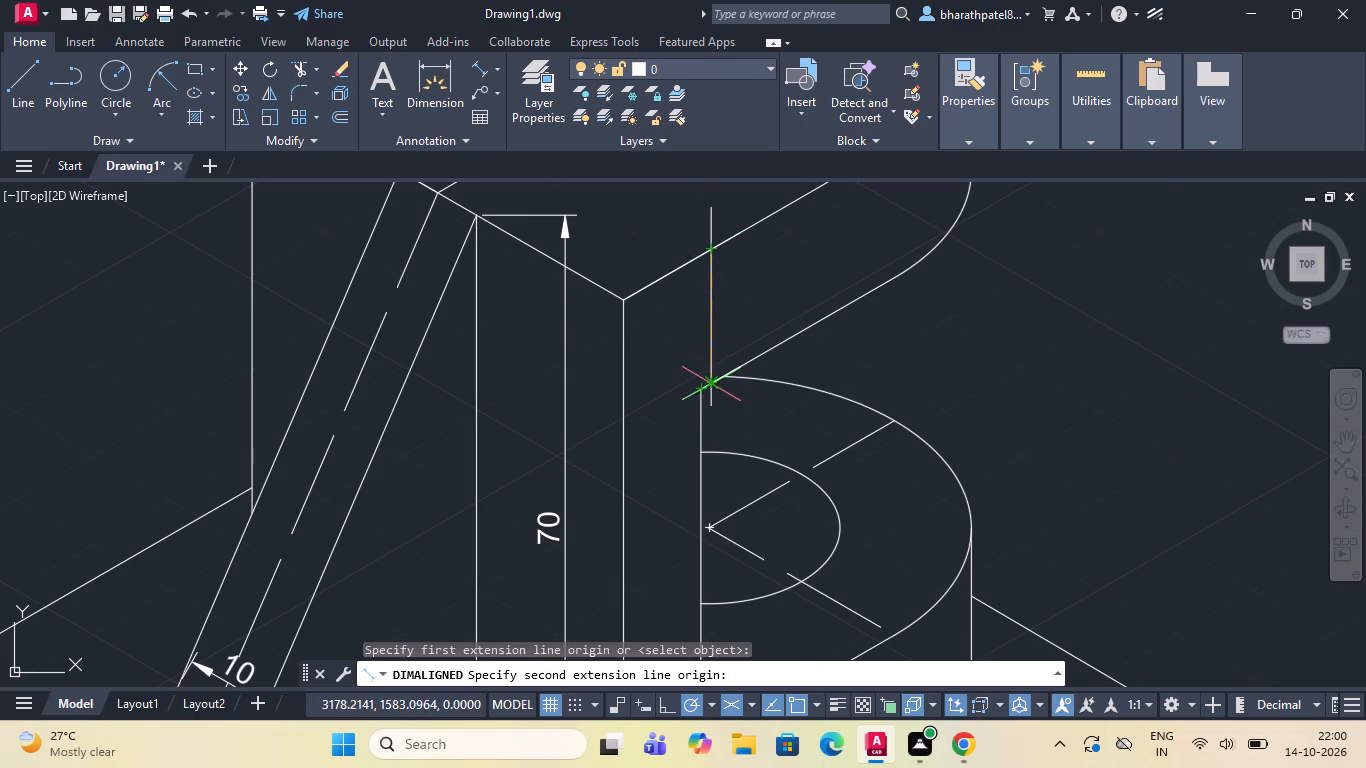
pyautogui.click(716, 381)
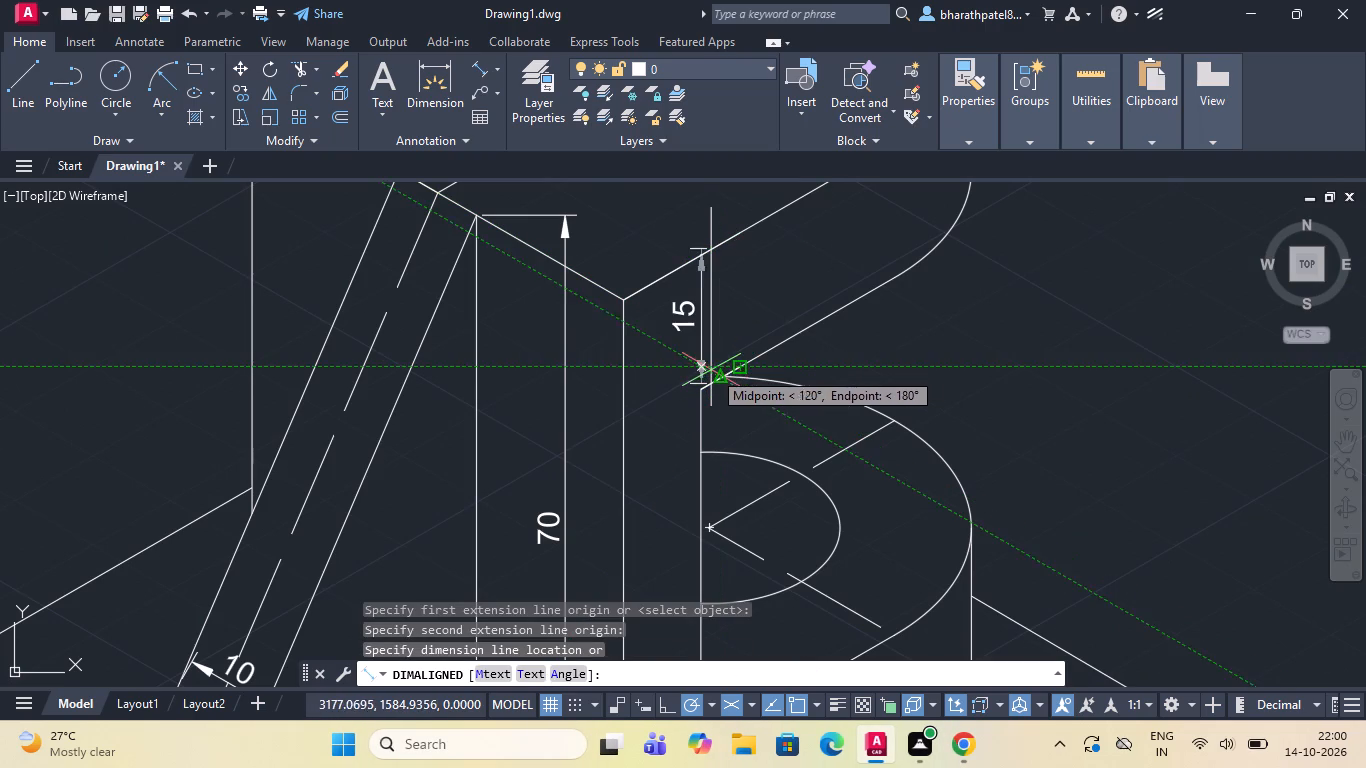
pyautogui.click(713, 368)
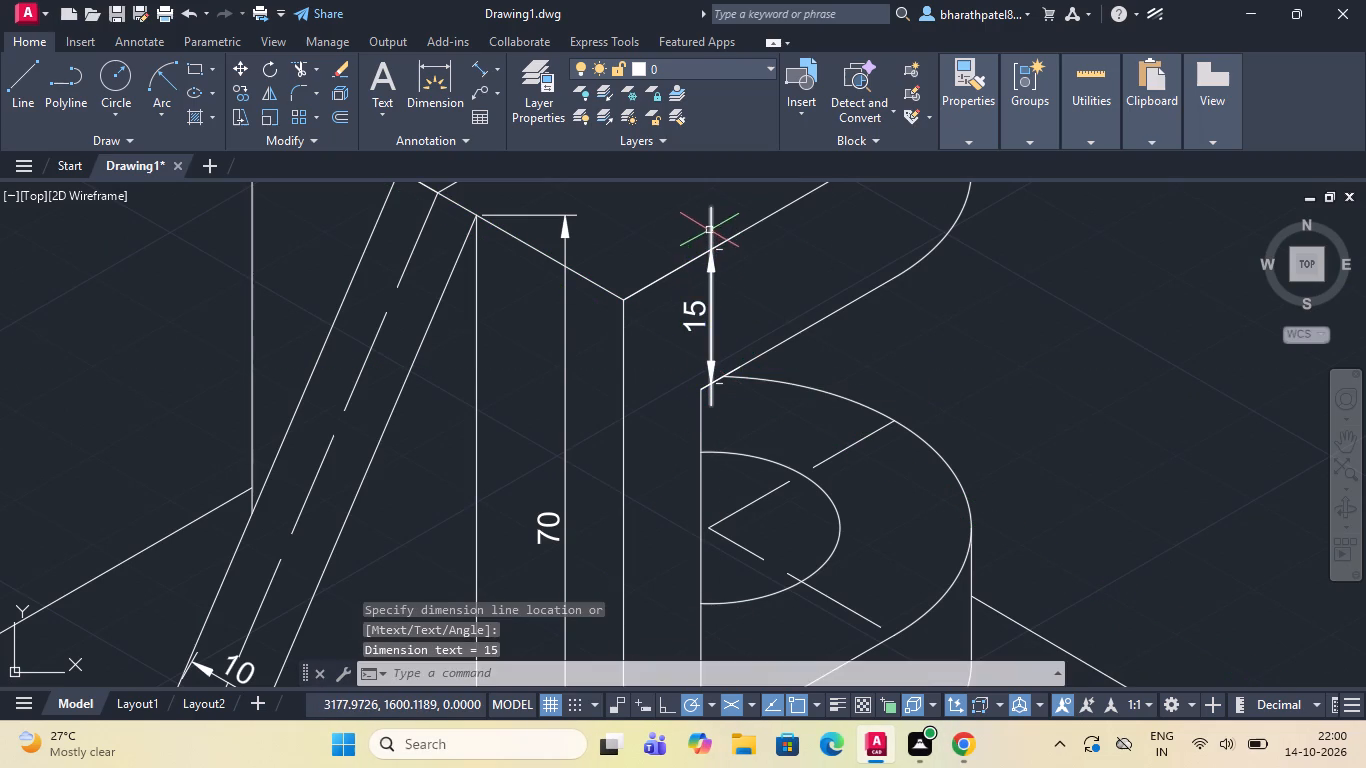
# Delete the vertical helper line at the upper lug, keeping the lug's thickness dimension.
pyautogui.click(709, 230)
pyautogui.press('Delete')
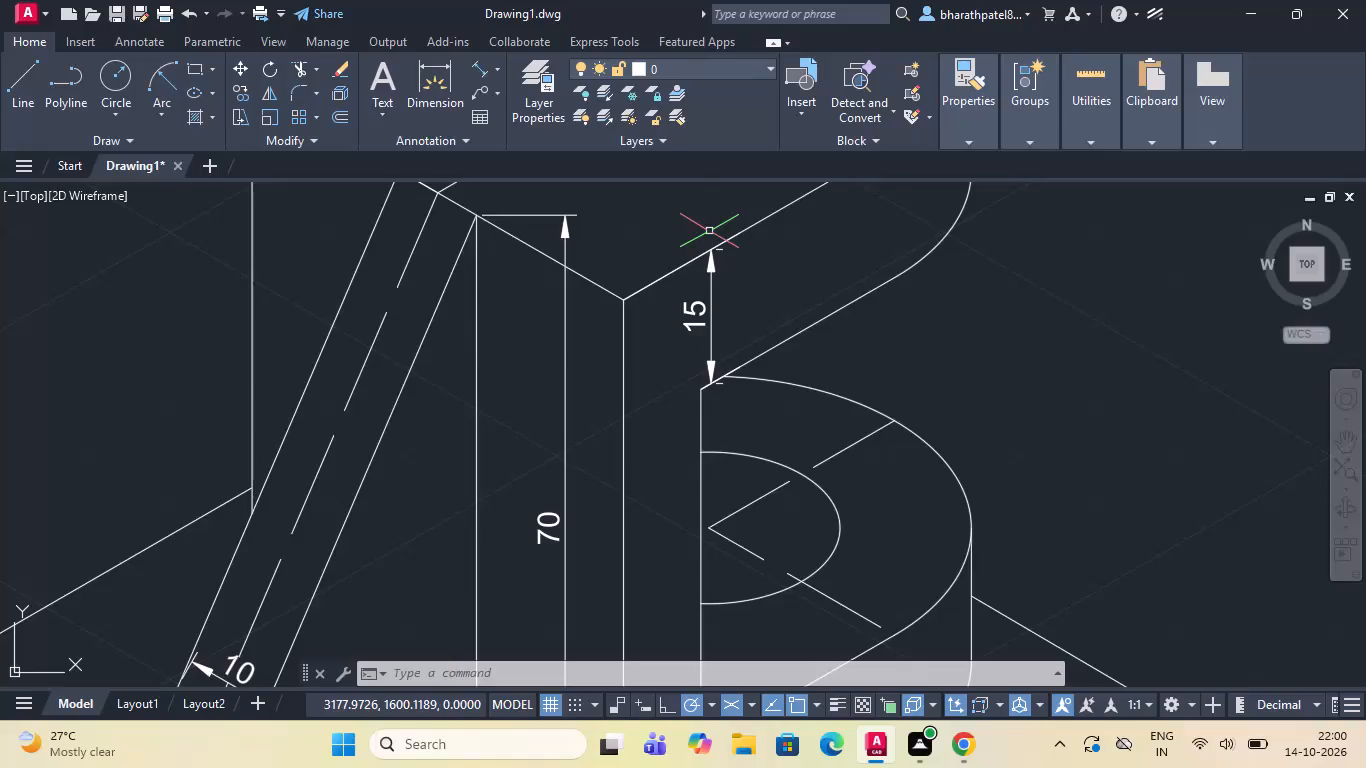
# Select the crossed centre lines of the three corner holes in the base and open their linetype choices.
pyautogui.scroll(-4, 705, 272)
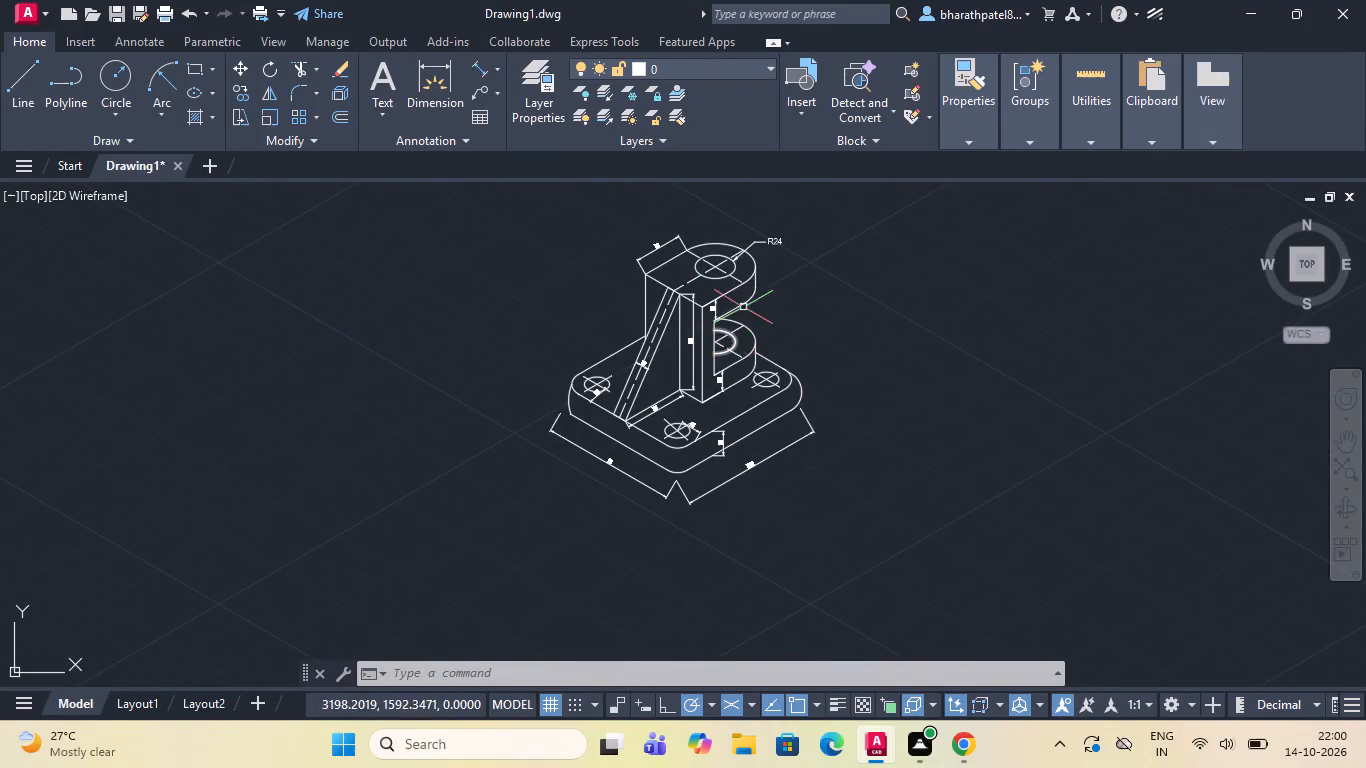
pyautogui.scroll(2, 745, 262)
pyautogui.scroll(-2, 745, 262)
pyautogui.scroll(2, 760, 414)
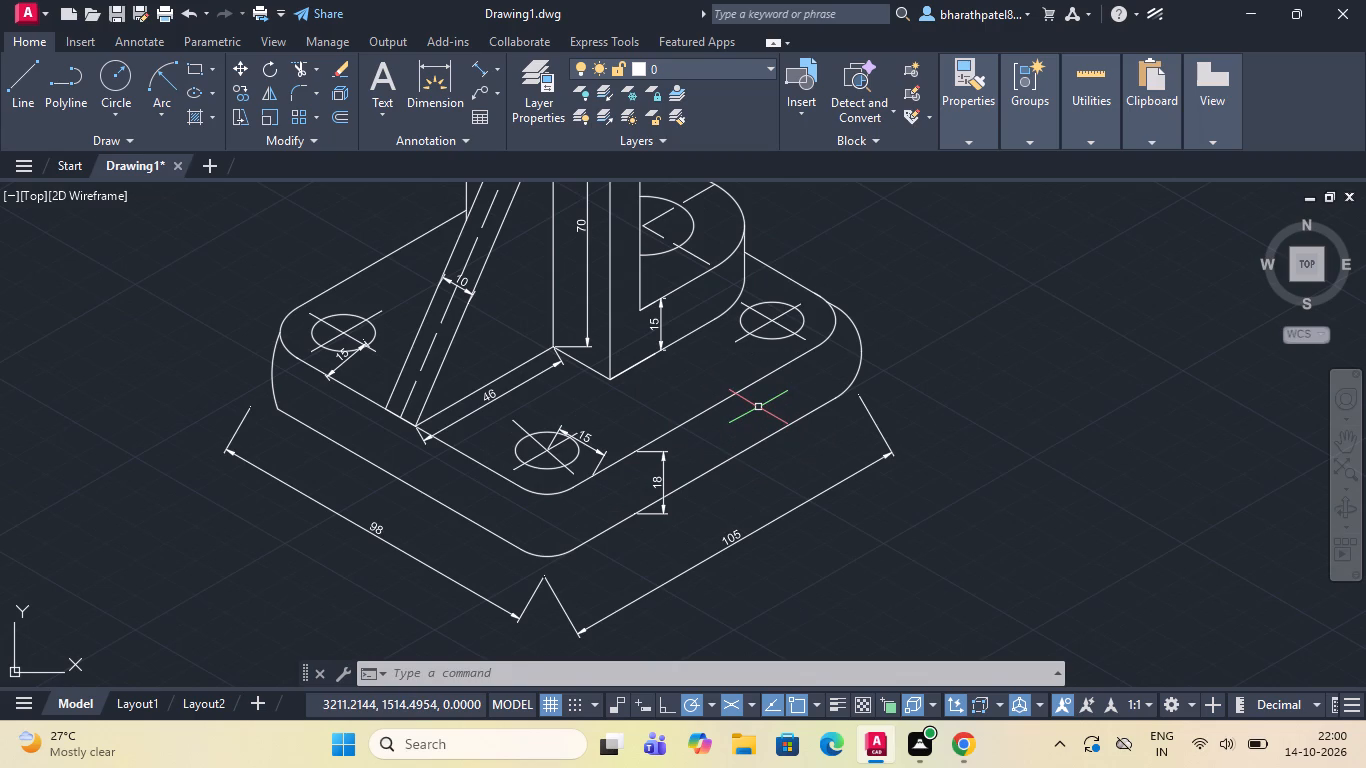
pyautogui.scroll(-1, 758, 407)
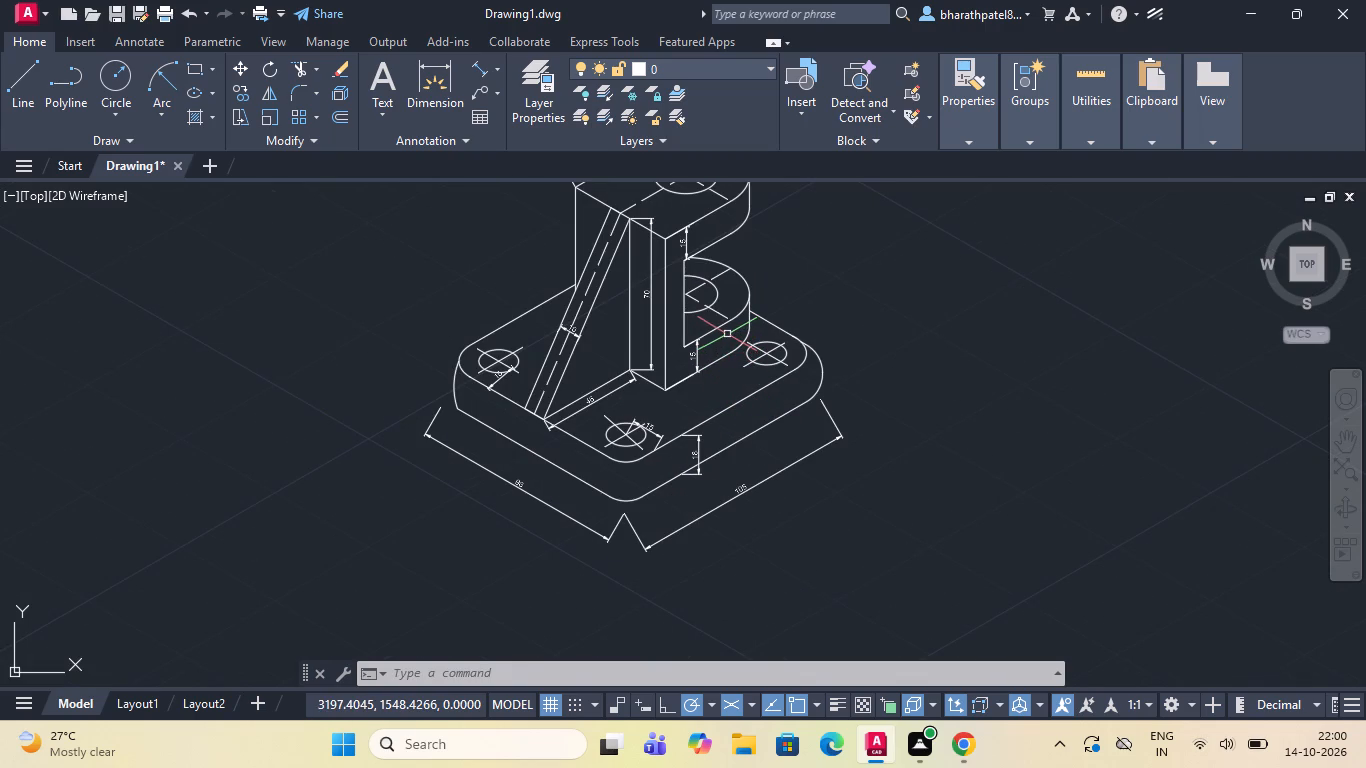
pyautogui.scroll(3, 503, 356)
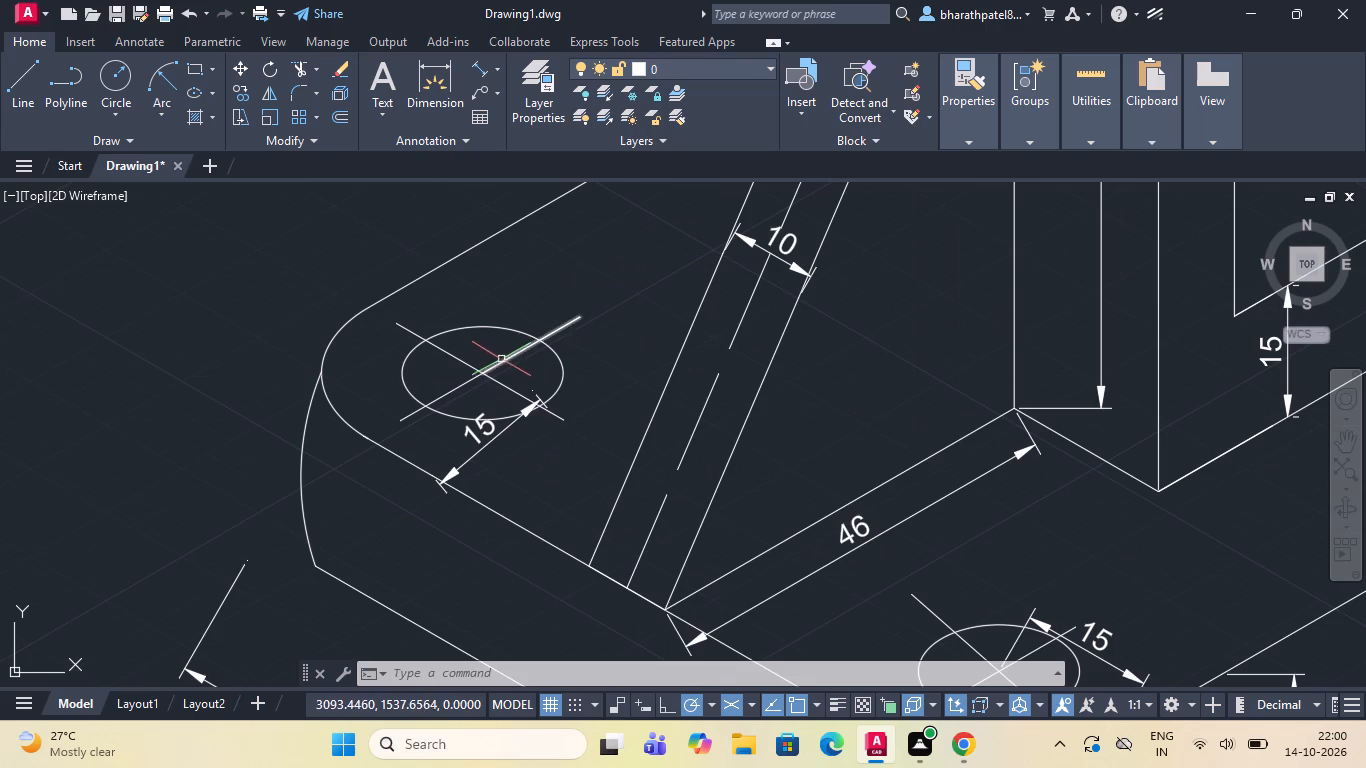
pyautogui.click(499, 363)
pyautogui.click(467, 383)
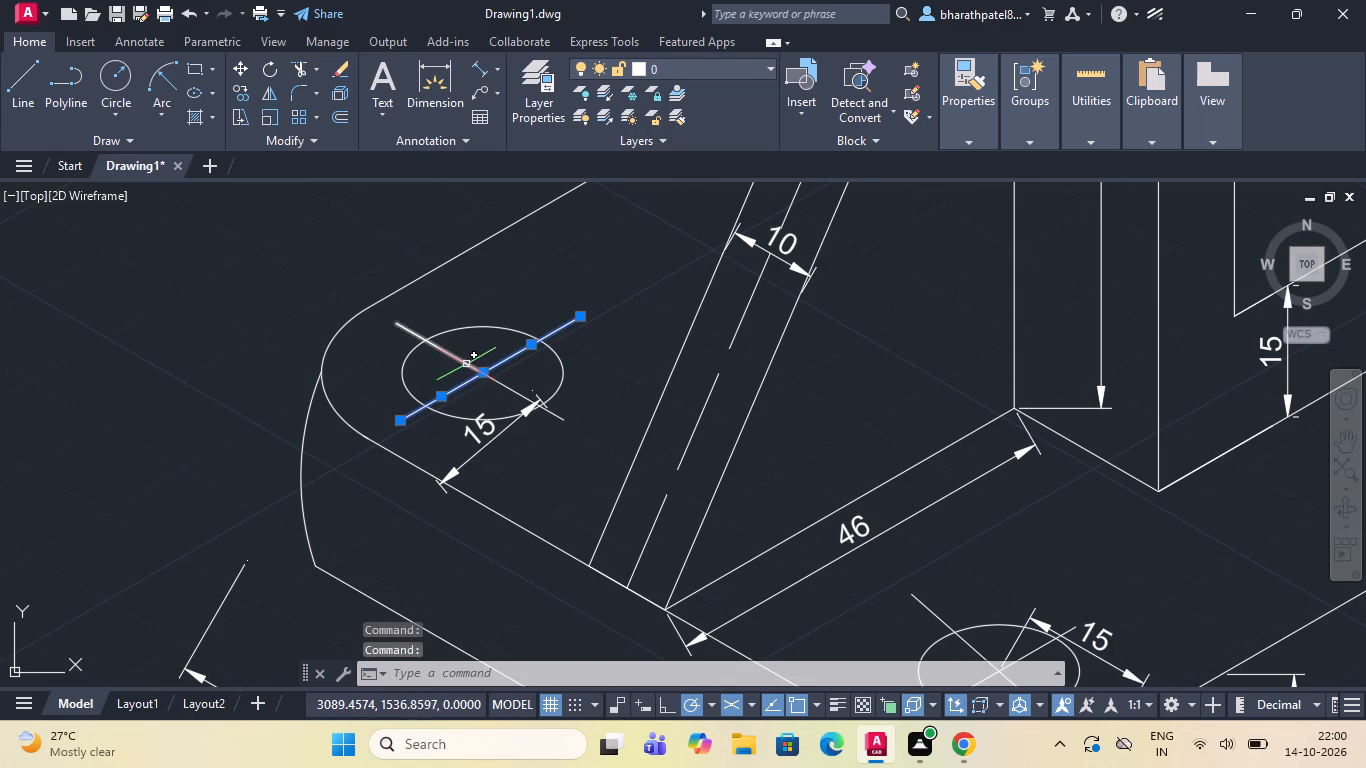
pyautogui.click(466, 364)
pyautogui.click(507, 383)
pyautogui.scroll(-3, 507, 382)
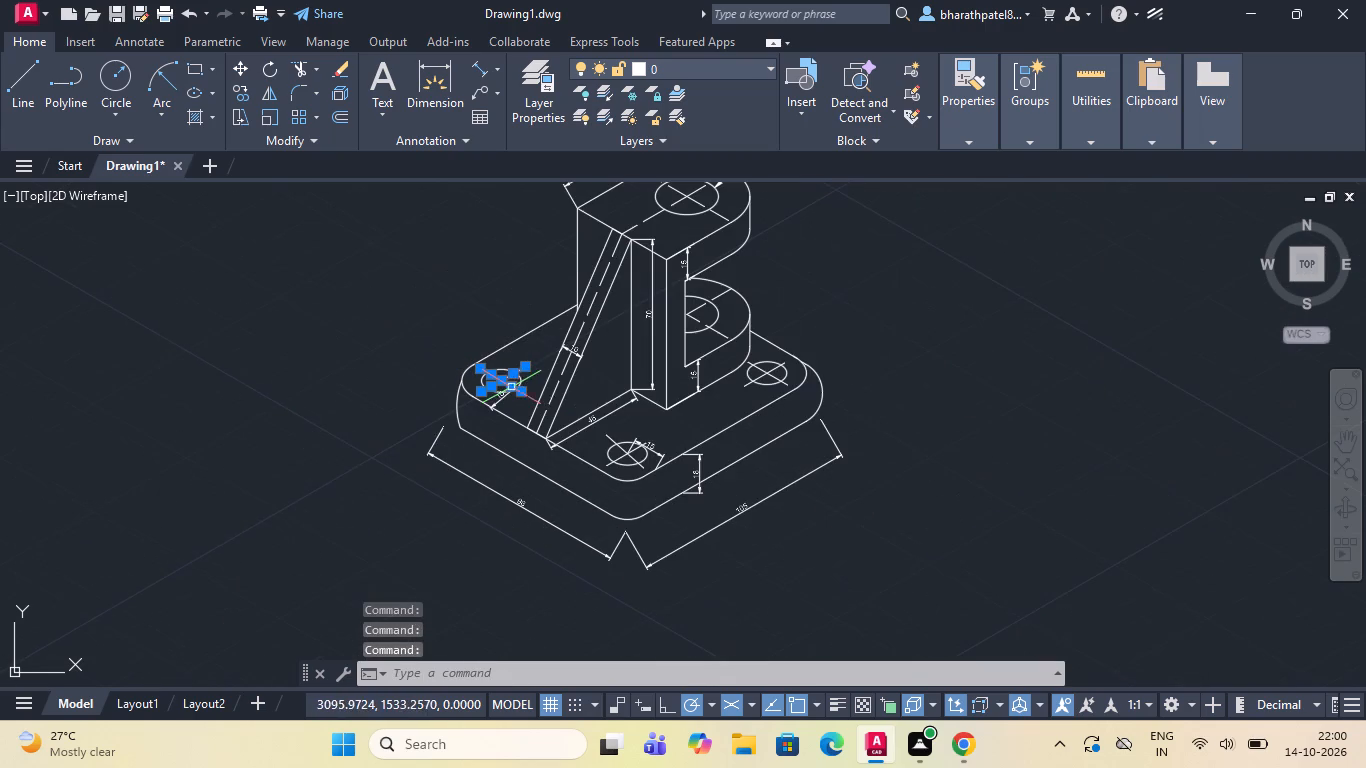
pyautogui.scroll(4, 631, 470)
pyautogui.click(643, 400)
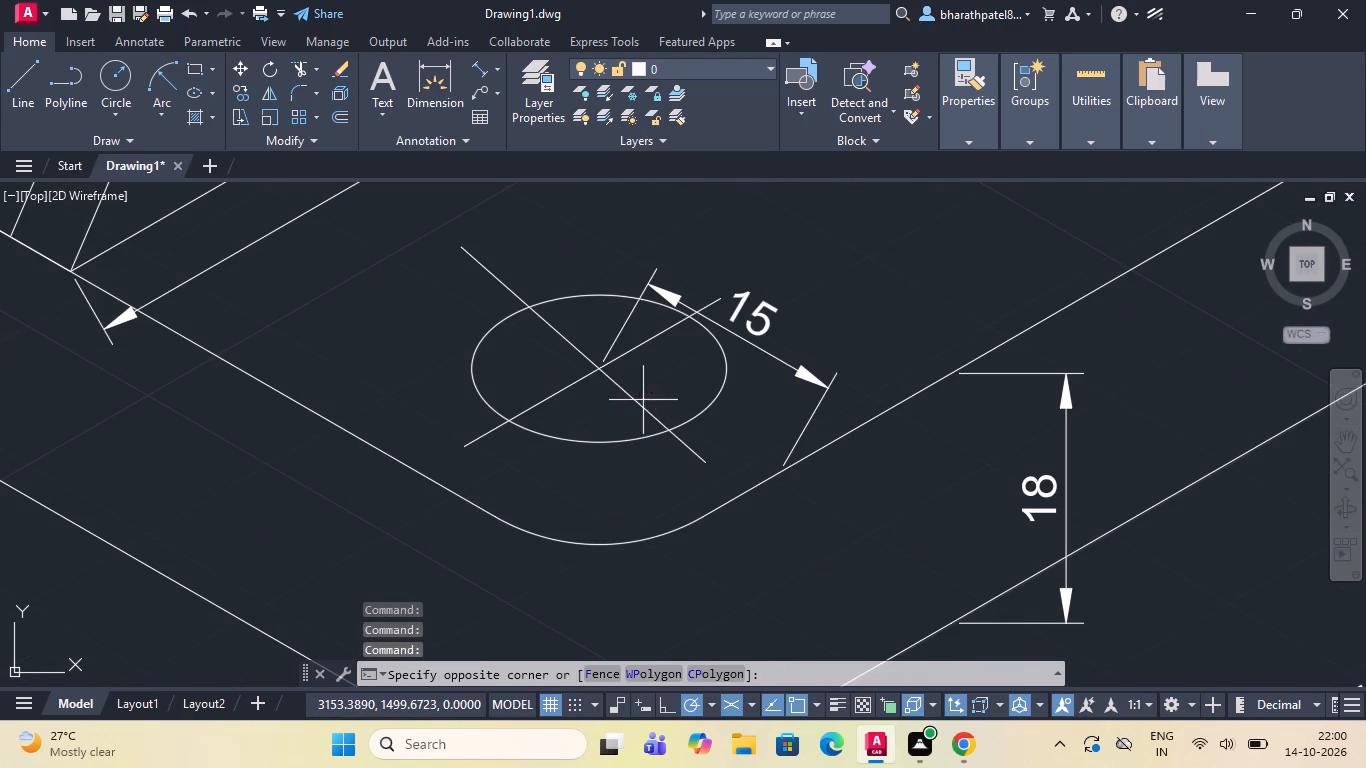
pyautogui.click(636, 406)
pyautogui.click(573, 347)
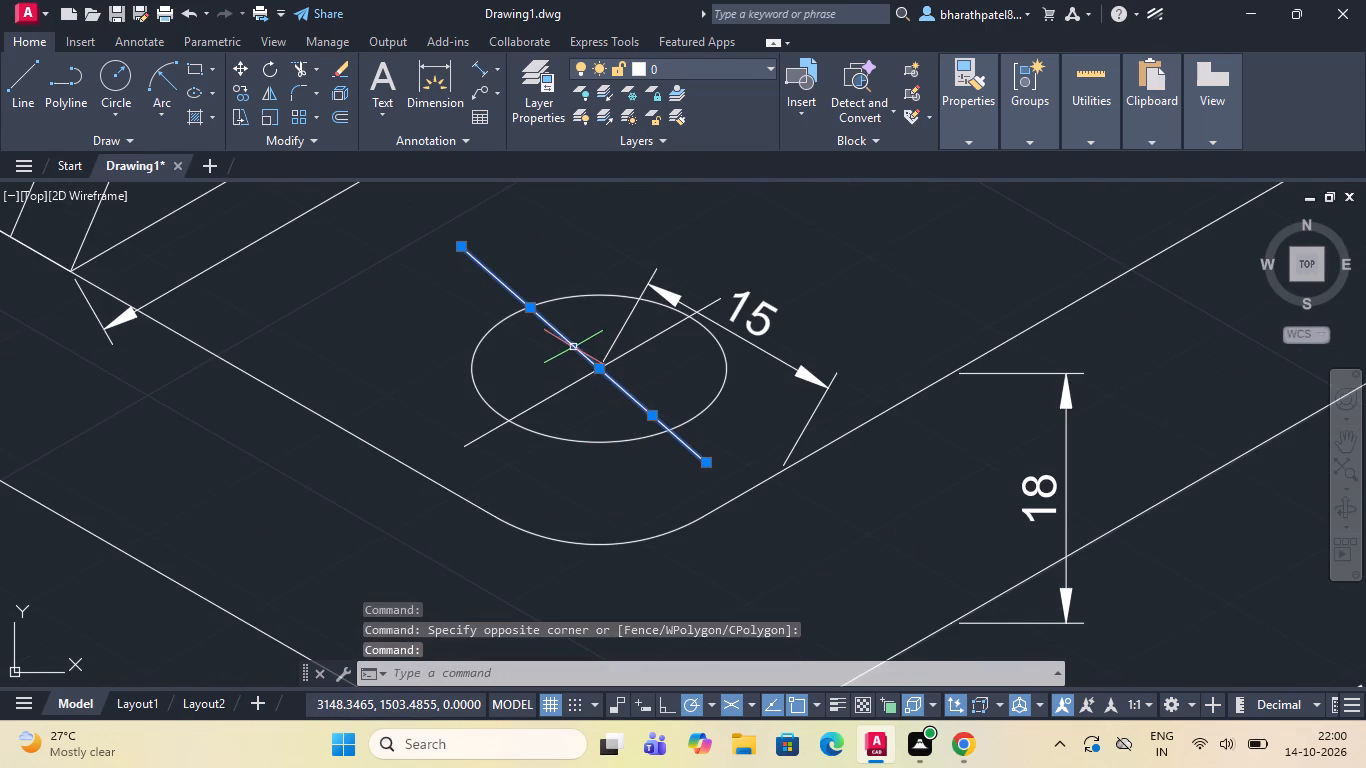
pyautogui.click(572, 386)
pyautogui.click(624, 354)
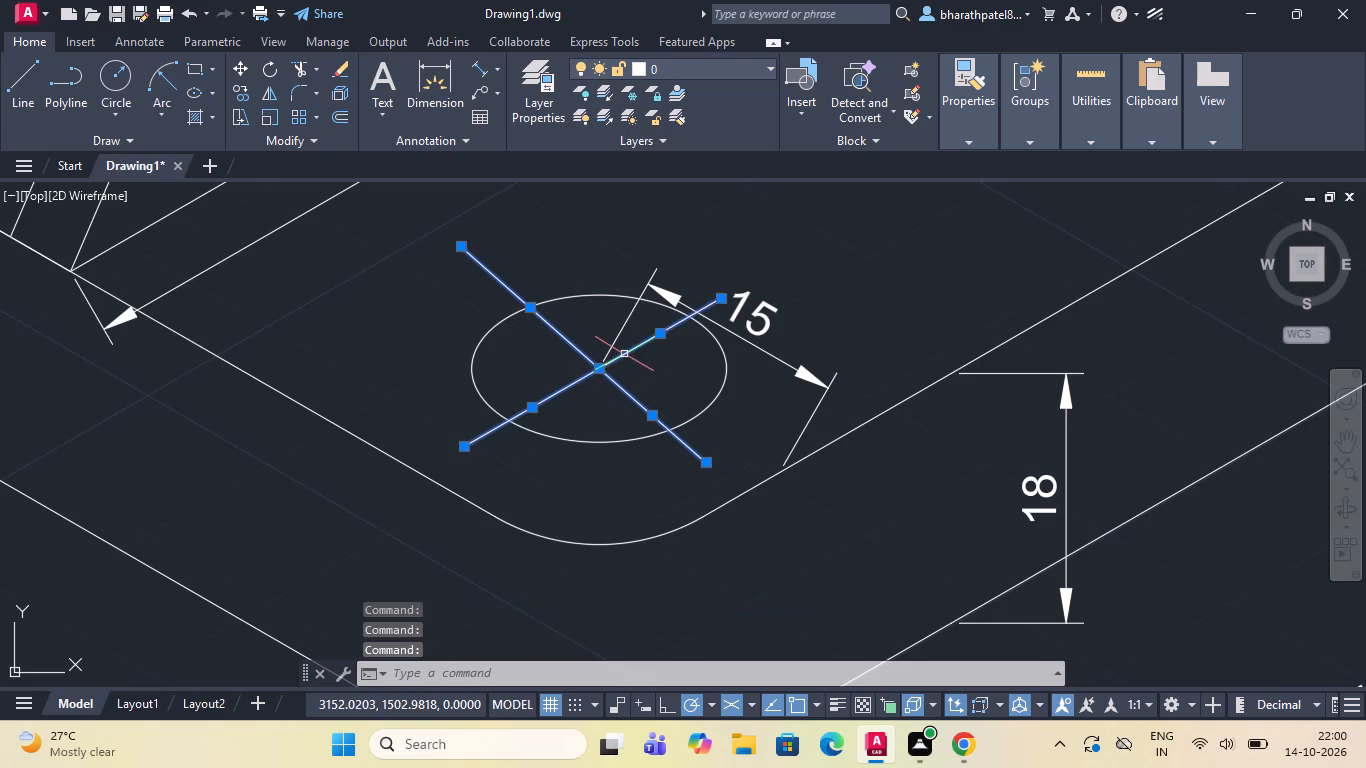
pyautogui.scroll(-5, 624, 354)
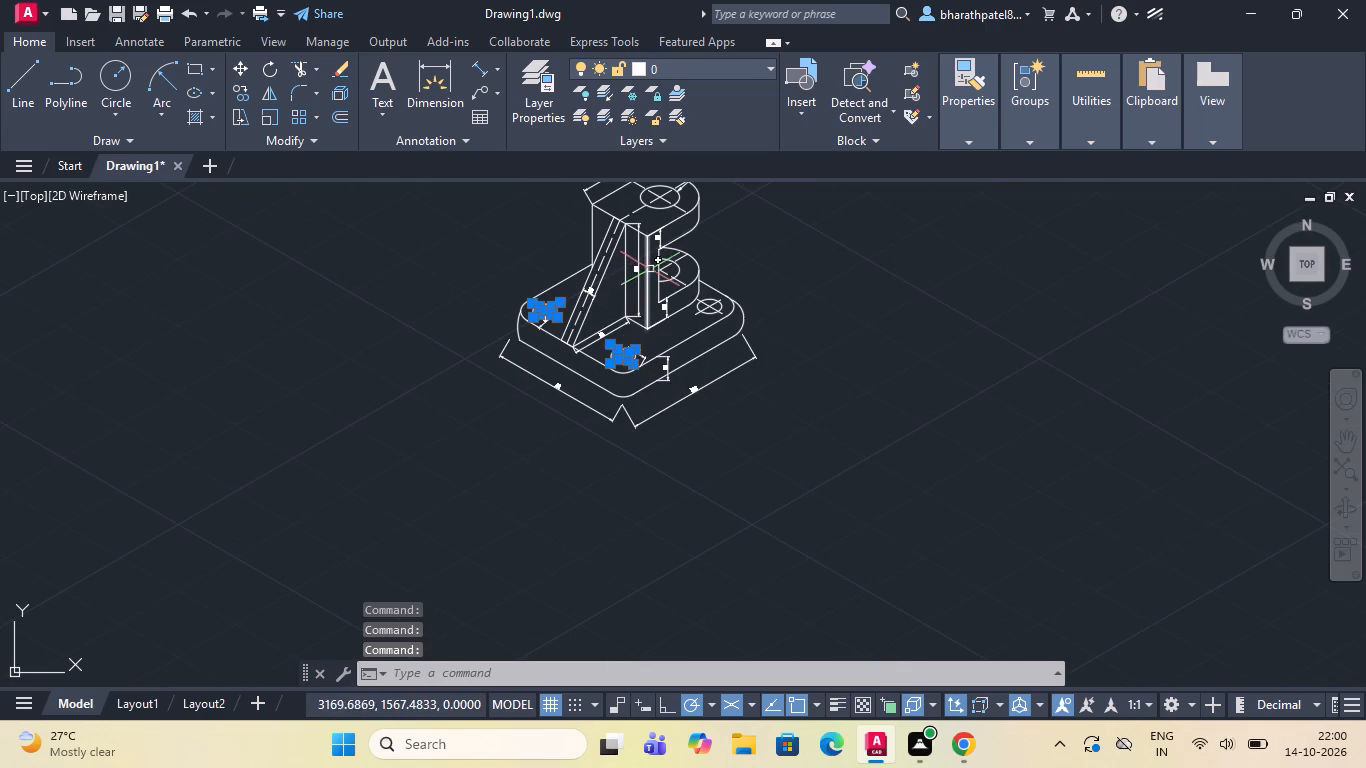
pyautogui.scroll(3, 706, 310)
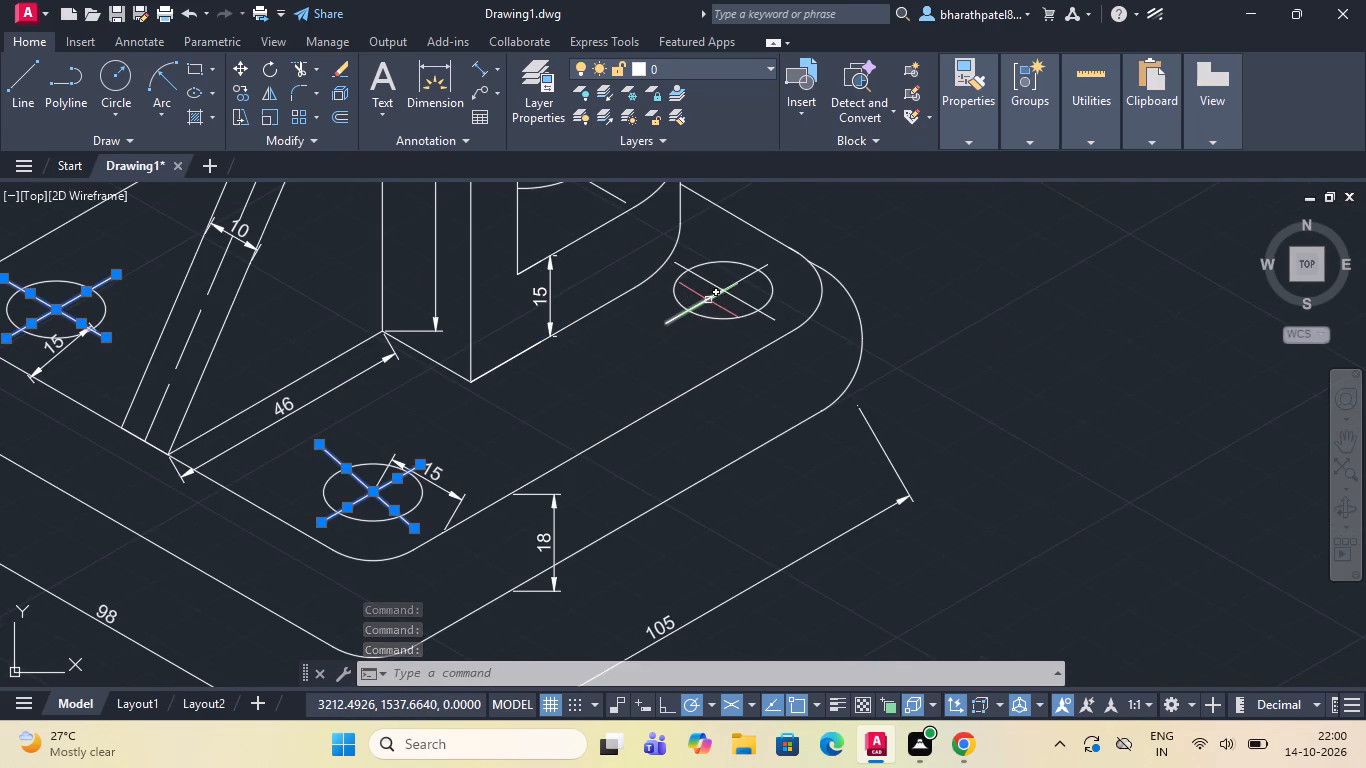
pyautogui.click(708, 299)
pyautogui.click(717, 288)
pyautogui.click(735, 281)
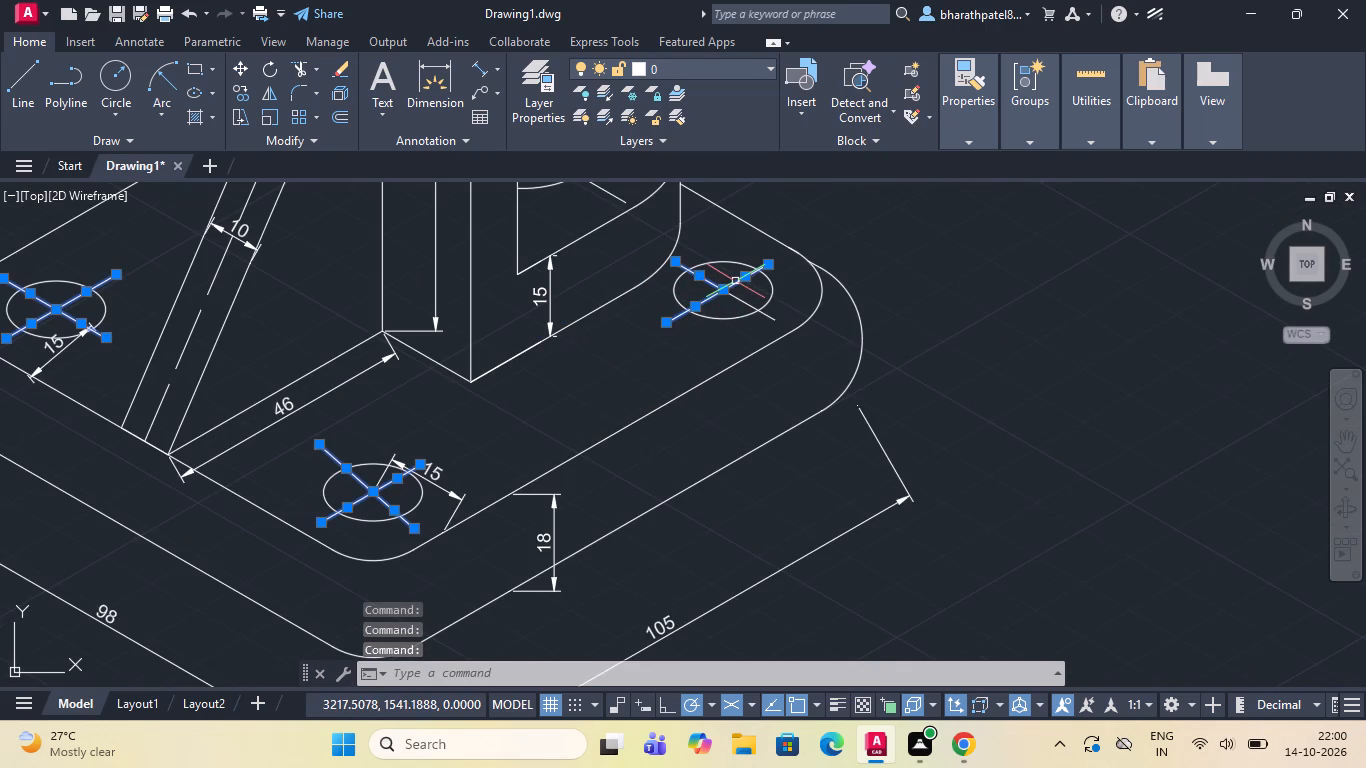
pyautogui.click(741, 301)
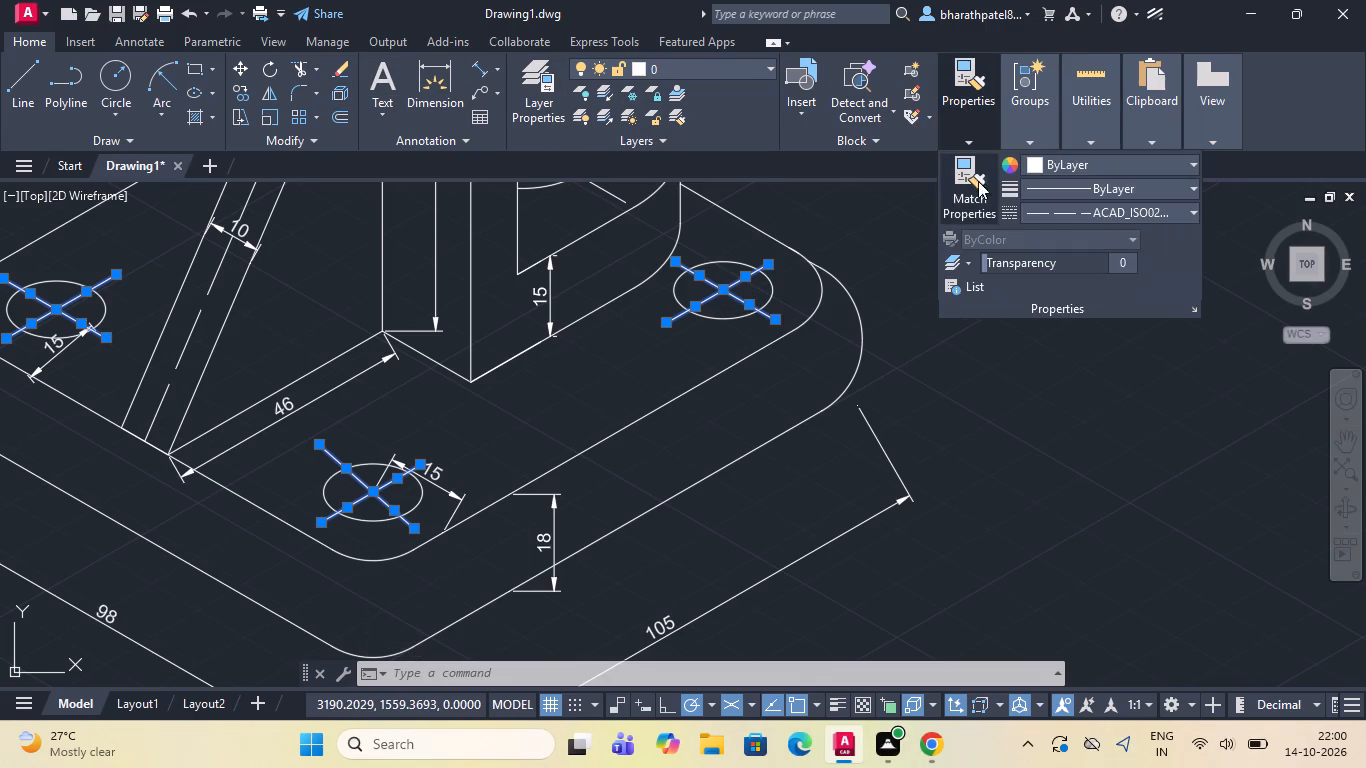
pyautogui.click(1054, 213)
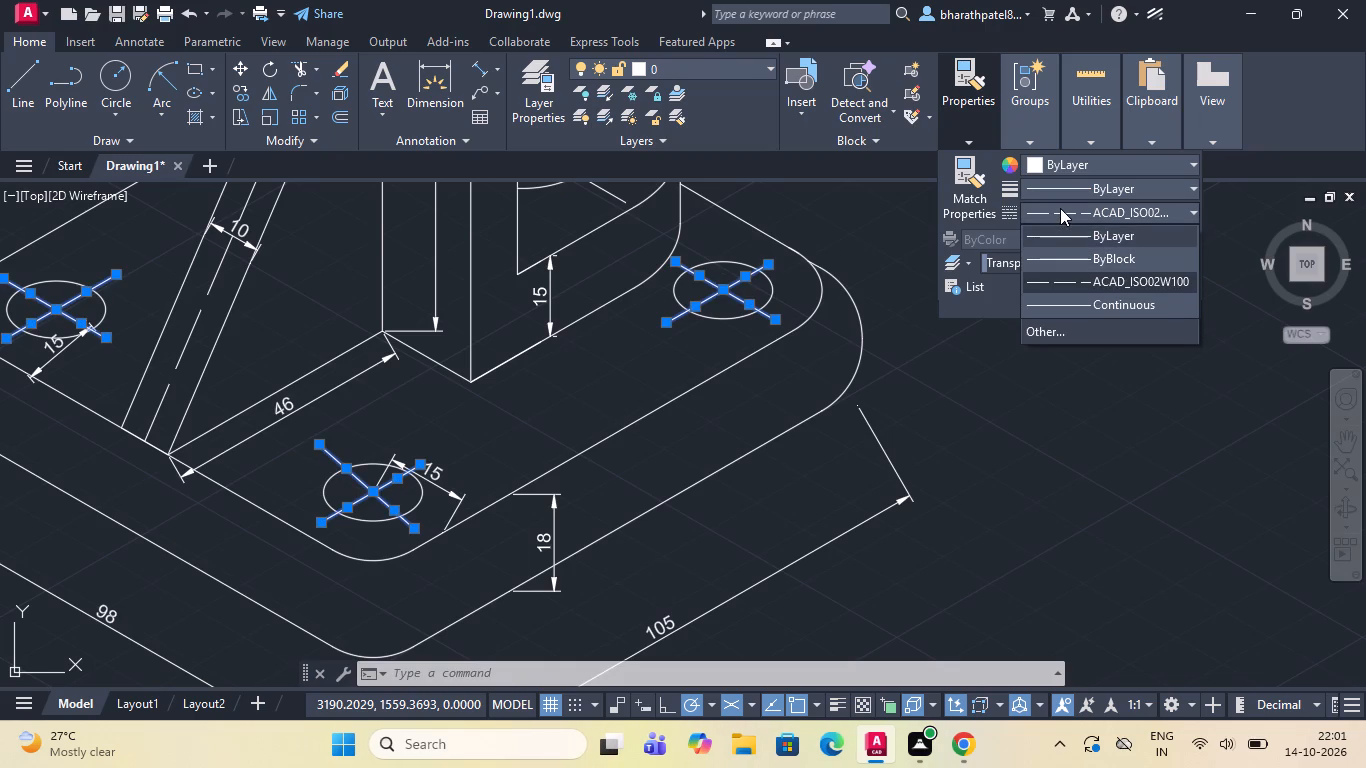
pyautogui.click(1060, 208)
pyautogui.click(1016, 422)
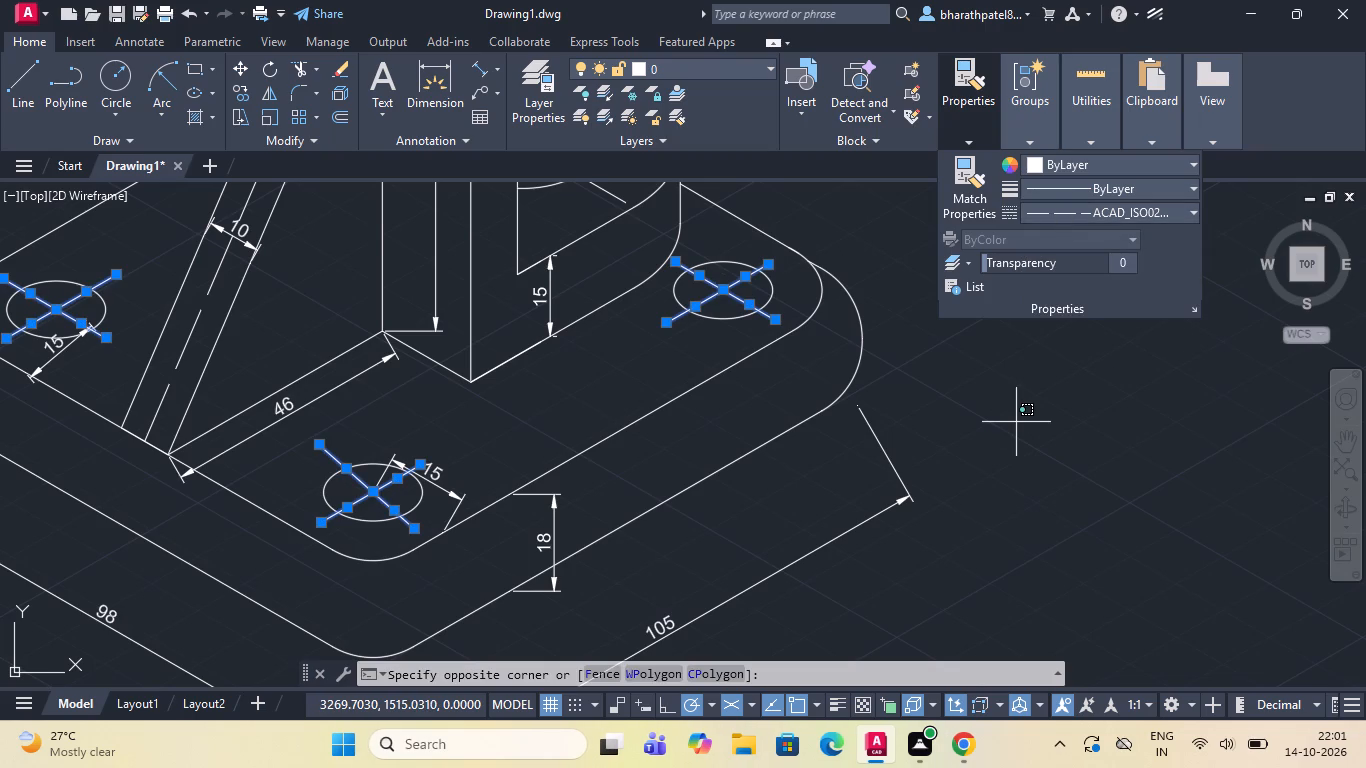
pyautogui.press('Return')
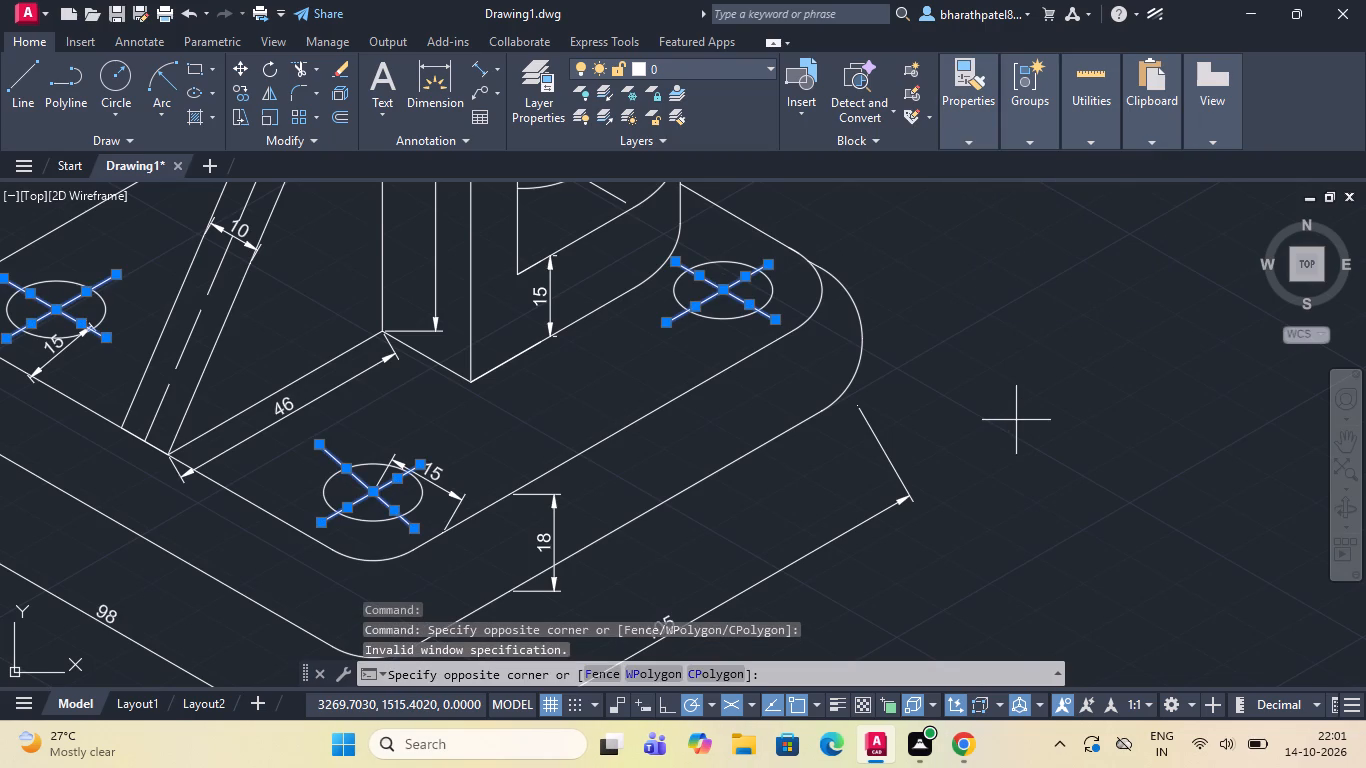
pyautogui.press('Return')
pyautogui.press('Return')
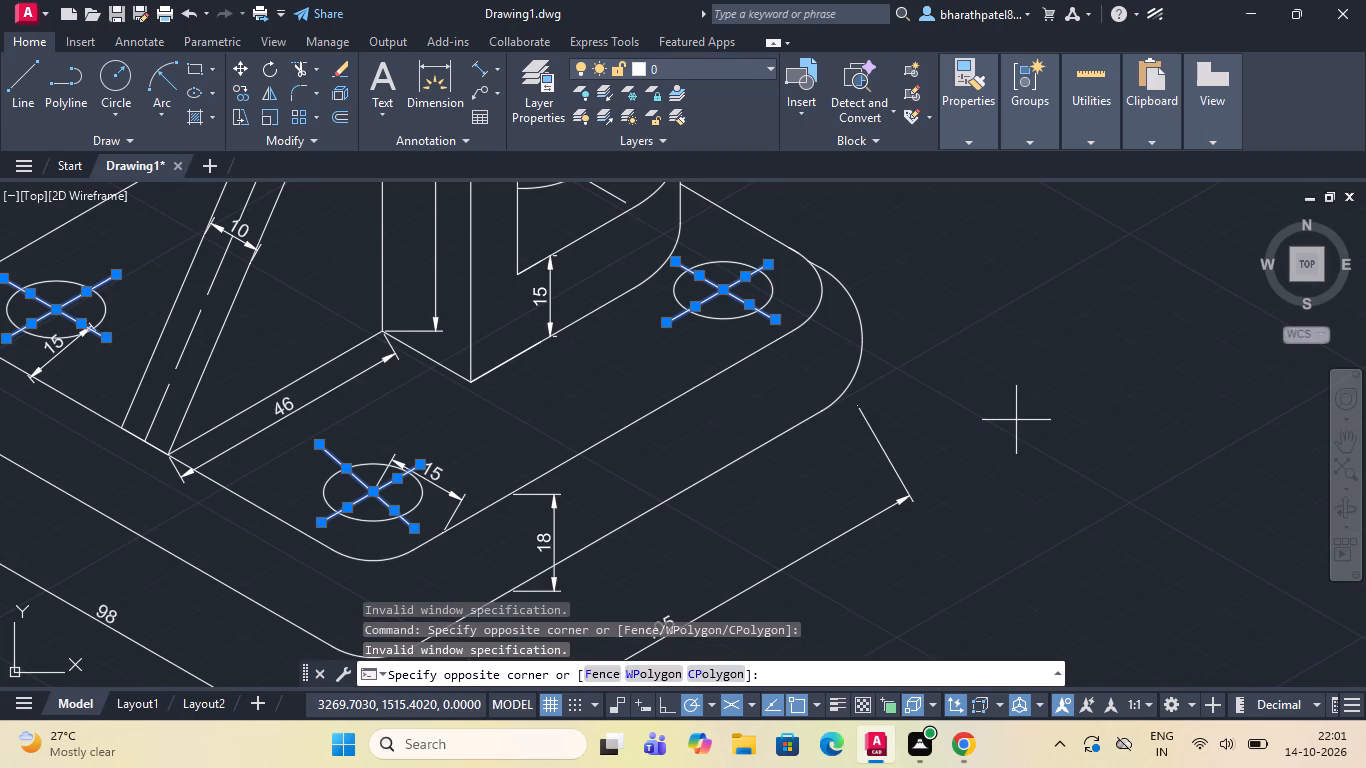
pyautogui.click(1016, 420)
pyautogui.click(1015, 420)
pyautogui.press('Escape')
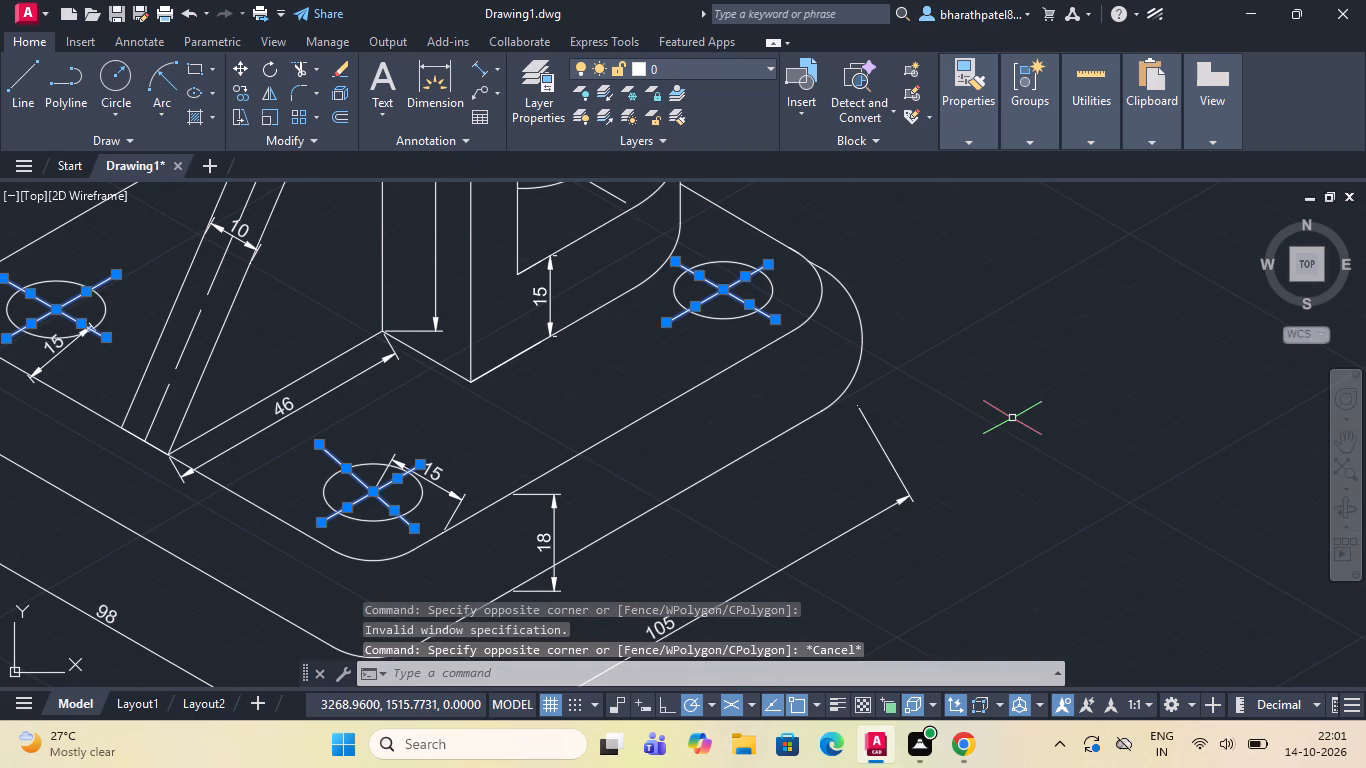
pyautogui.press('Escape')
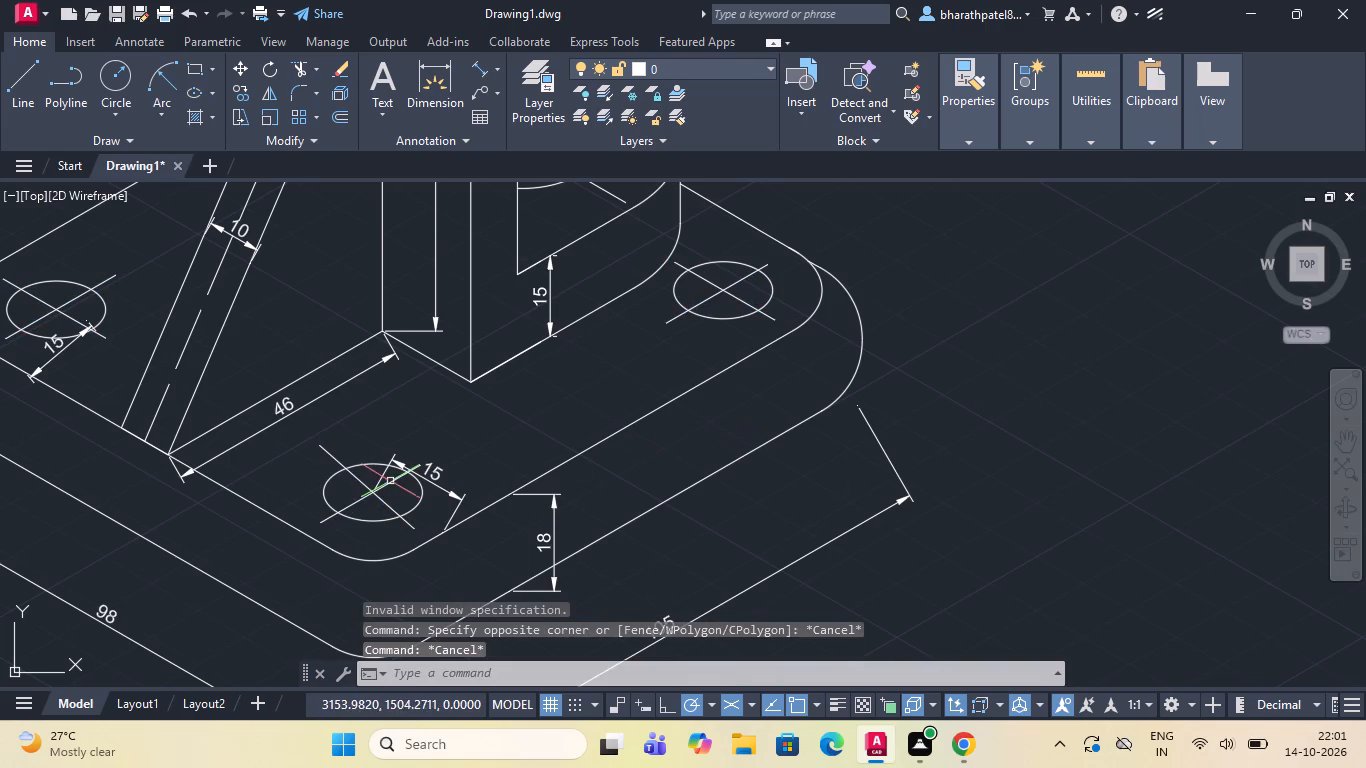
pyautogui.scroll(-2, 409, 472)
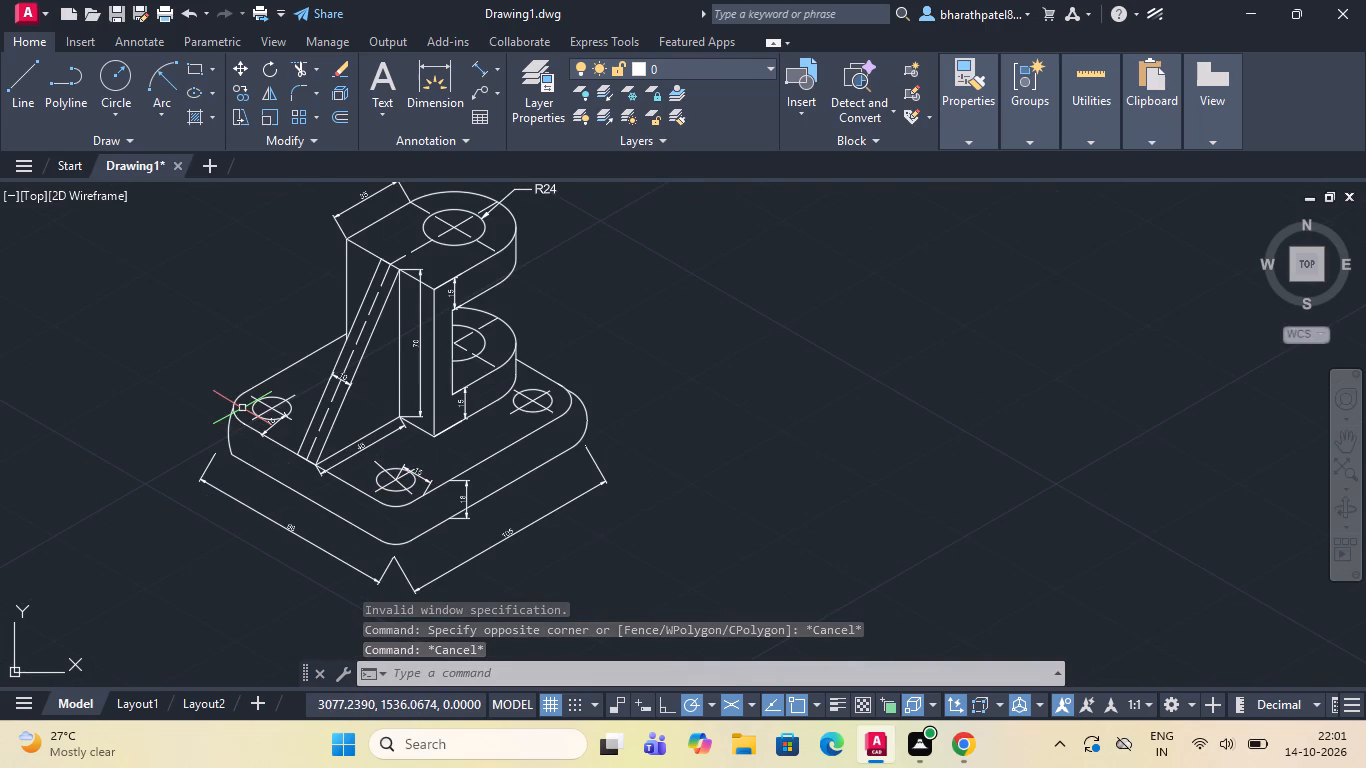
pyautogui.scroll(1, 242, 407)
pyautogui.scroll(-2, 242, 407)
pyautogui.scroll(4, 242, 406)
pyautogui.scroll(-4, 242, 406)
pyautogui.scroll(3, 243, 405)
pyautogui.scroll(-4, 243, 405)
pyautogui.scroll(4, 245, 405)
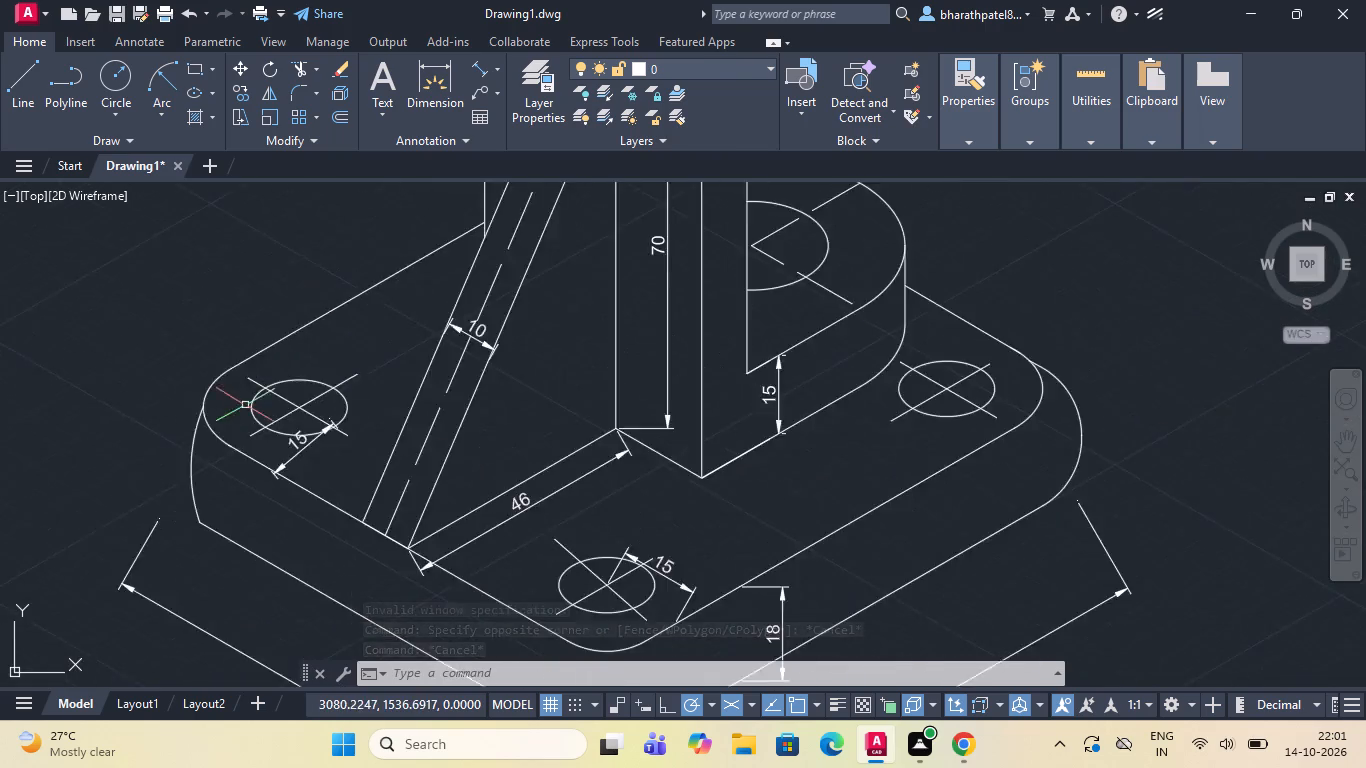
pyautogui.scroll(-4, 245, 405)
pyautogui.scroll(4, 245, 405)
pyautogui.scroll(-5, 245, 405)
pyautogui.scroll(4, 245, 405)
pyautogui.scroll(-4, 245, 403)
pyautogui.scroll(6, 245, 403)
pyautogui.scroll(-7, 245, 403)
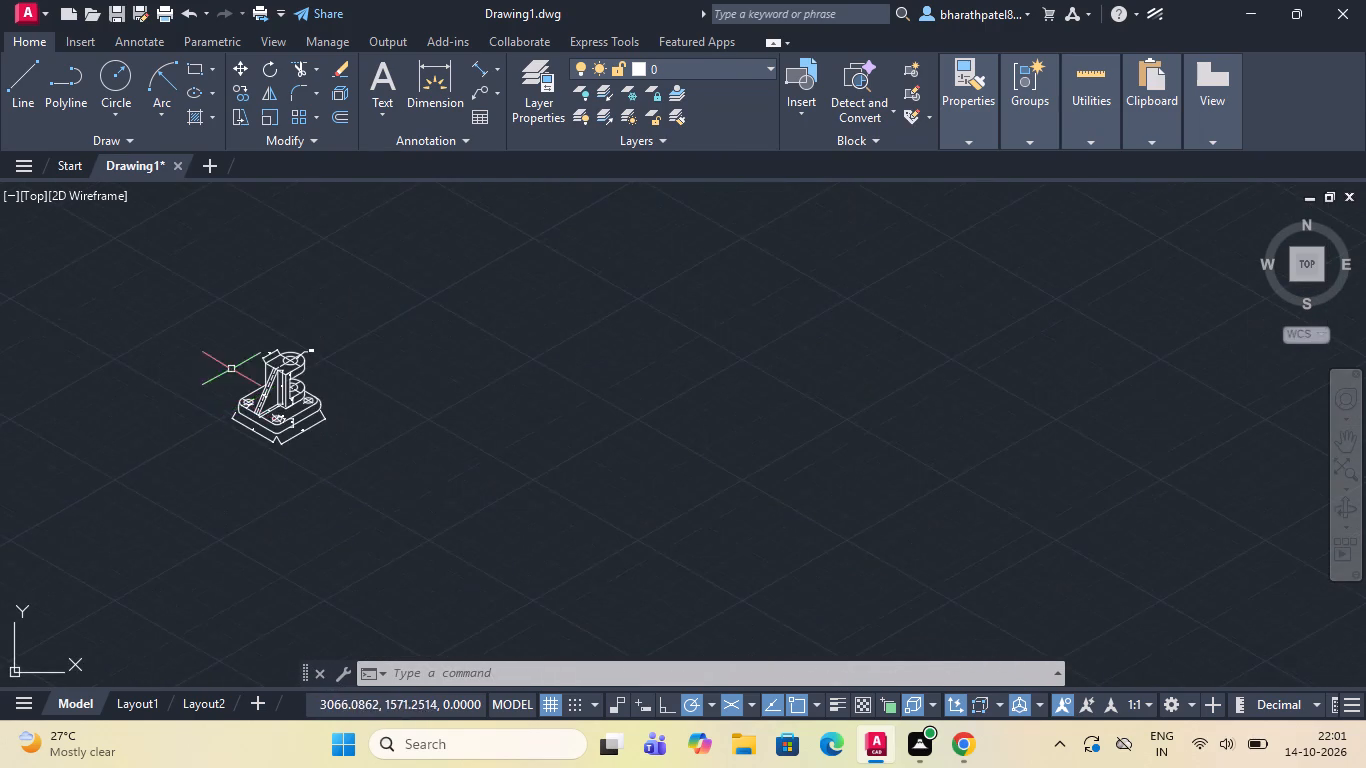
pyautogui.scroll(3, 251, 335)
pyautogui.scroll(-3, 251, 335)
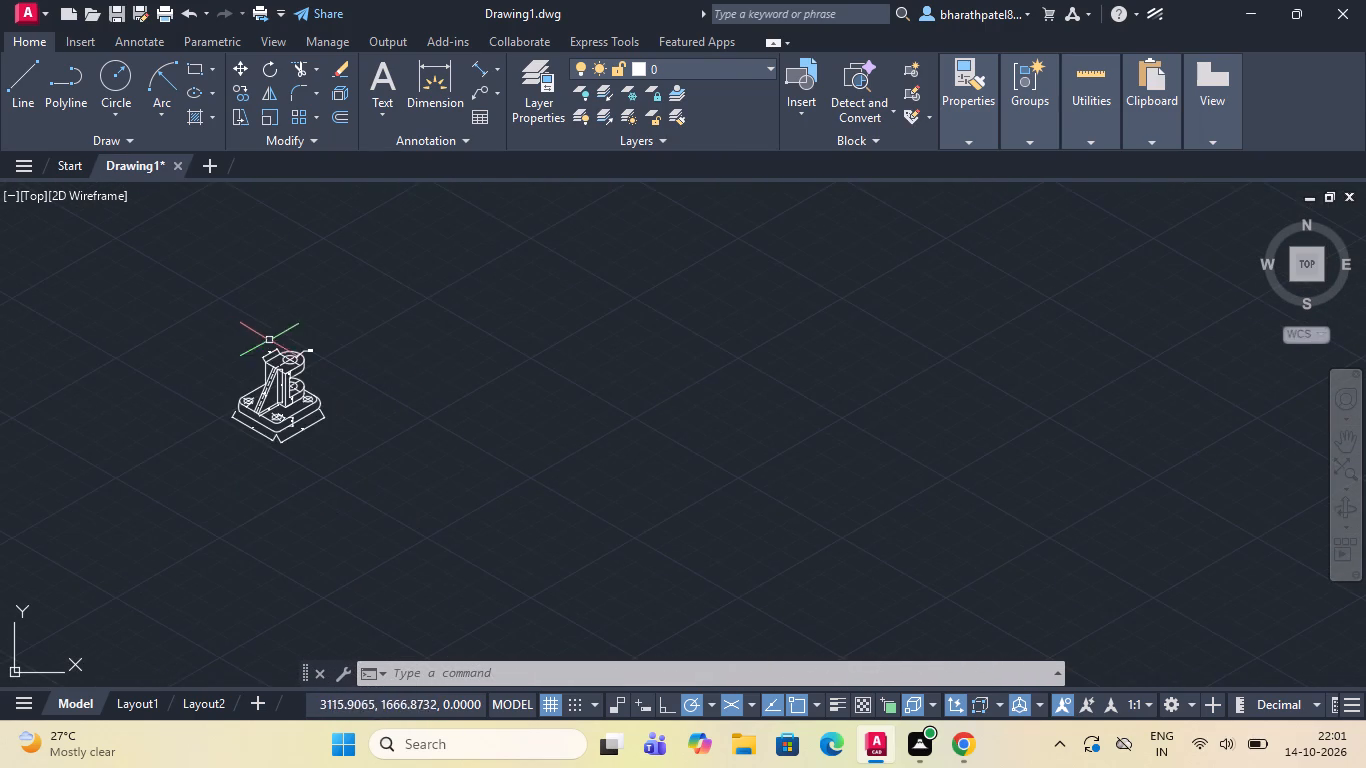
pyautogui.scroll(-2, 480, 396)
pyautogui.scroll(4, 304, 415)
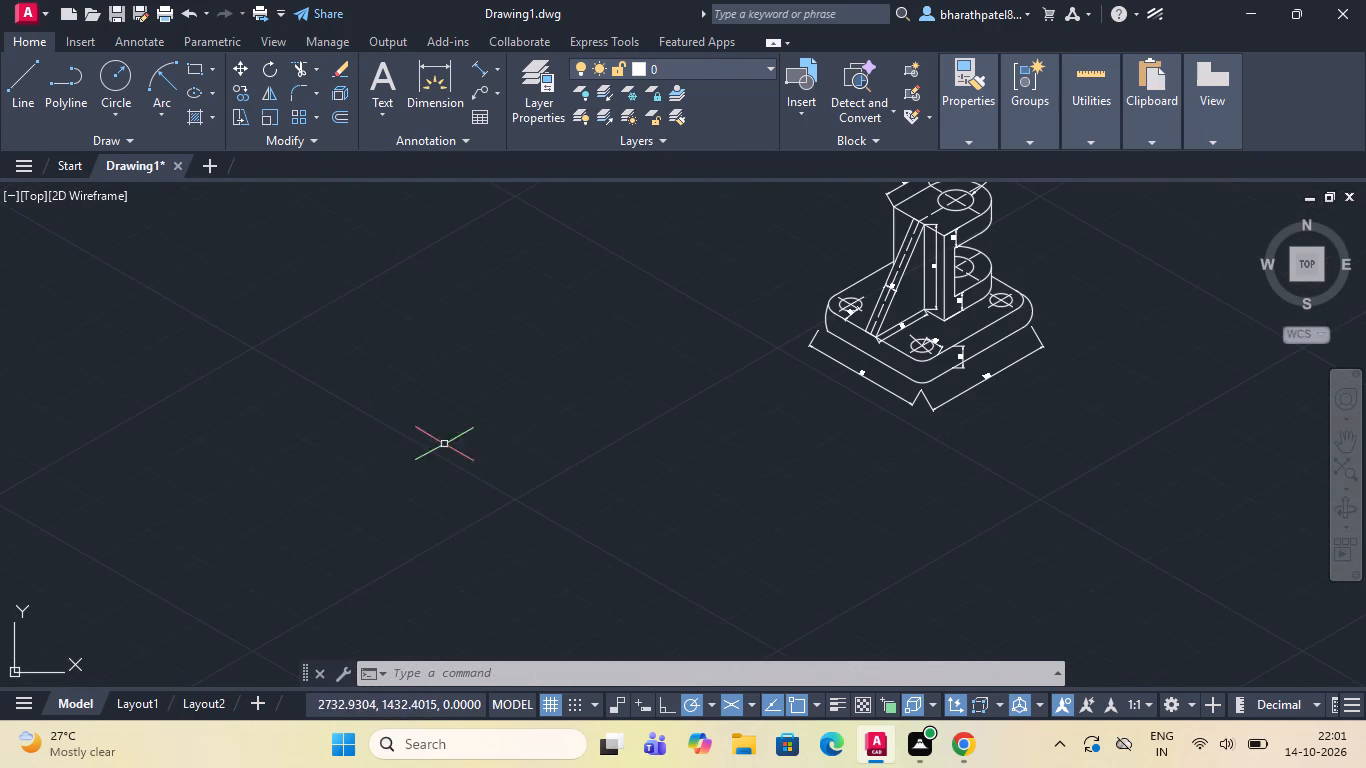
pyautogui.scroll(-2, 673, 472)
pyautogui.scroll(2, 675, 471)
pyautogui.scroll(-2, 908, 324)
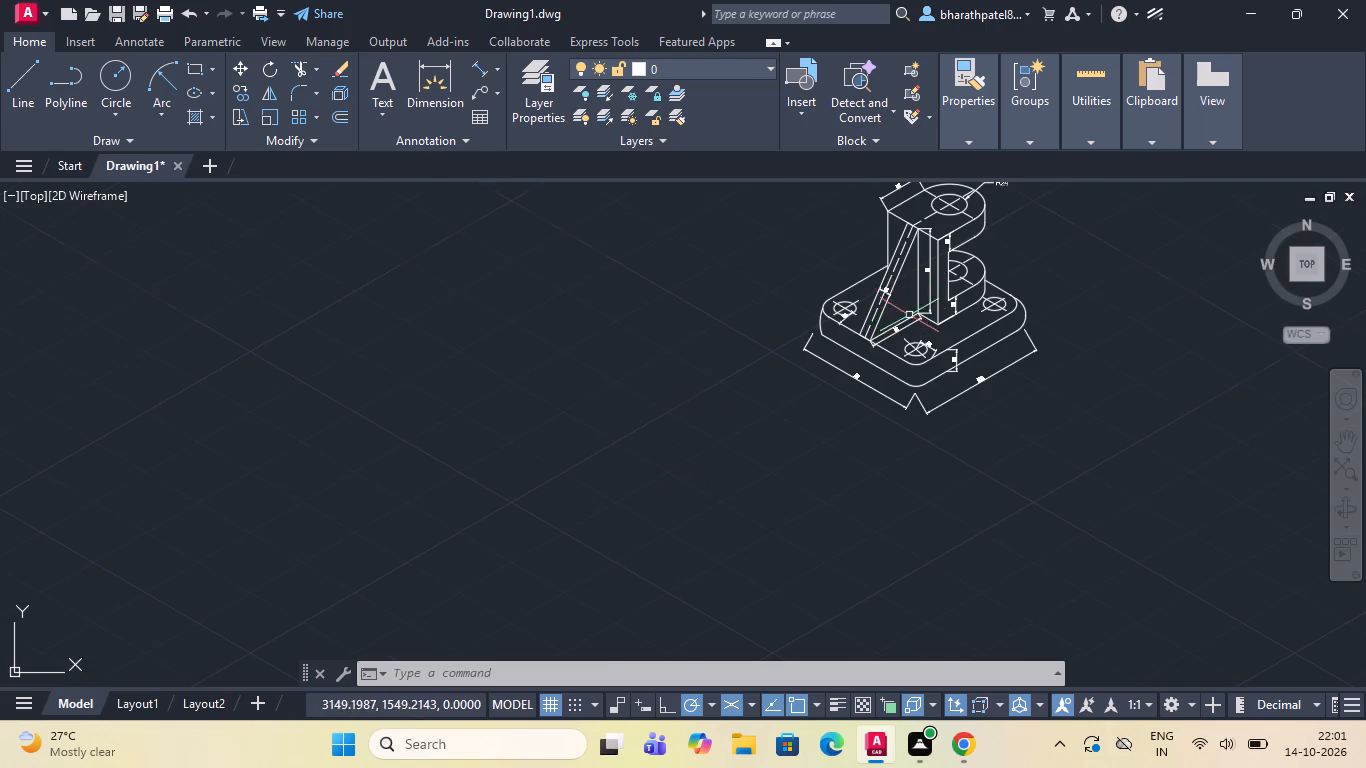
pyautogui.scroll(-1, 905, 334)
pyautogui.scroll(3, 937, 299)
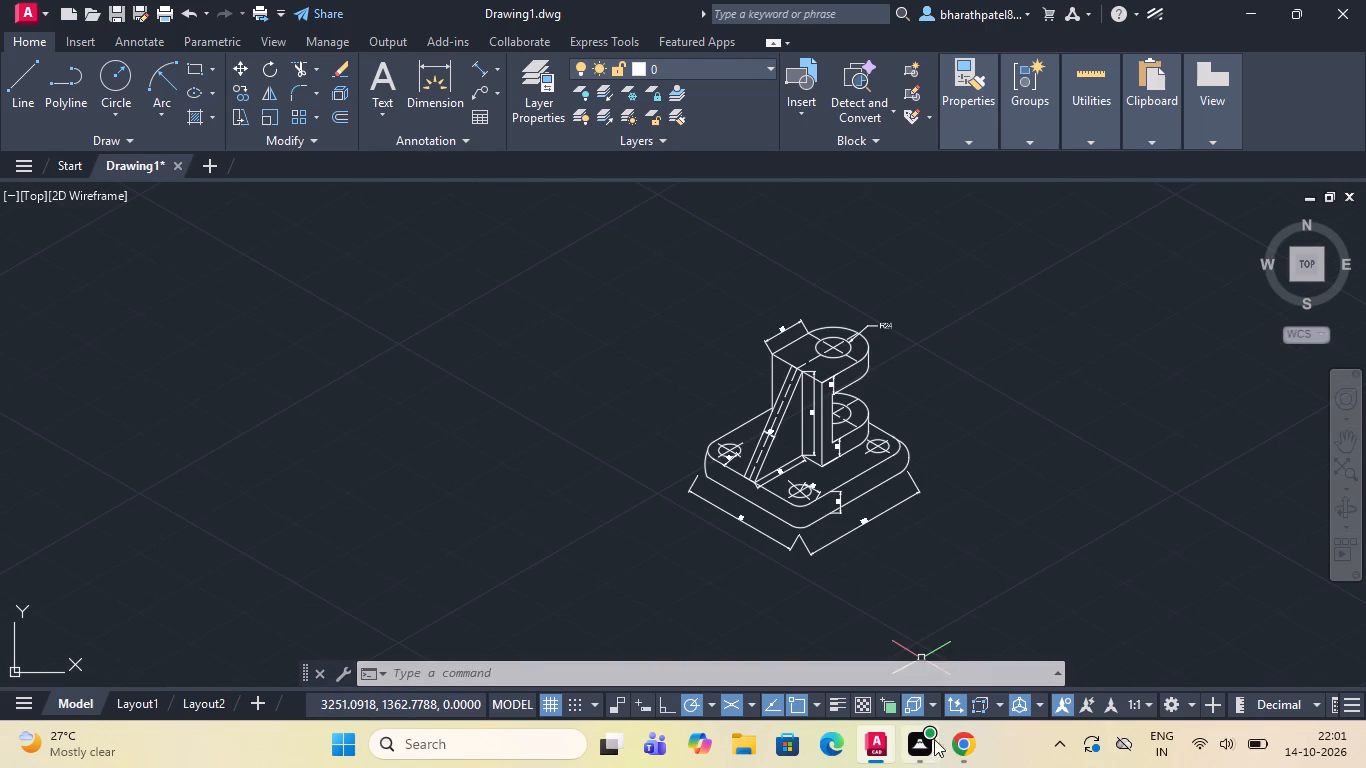
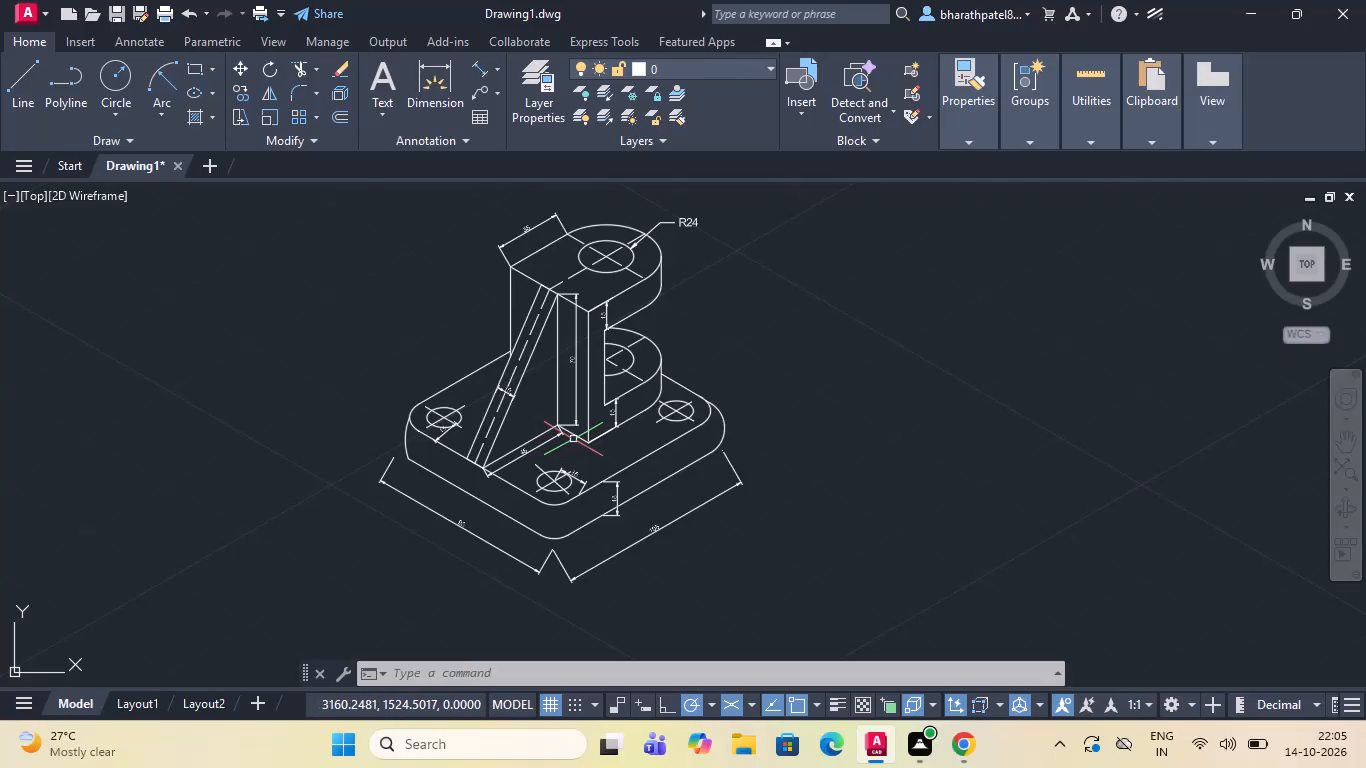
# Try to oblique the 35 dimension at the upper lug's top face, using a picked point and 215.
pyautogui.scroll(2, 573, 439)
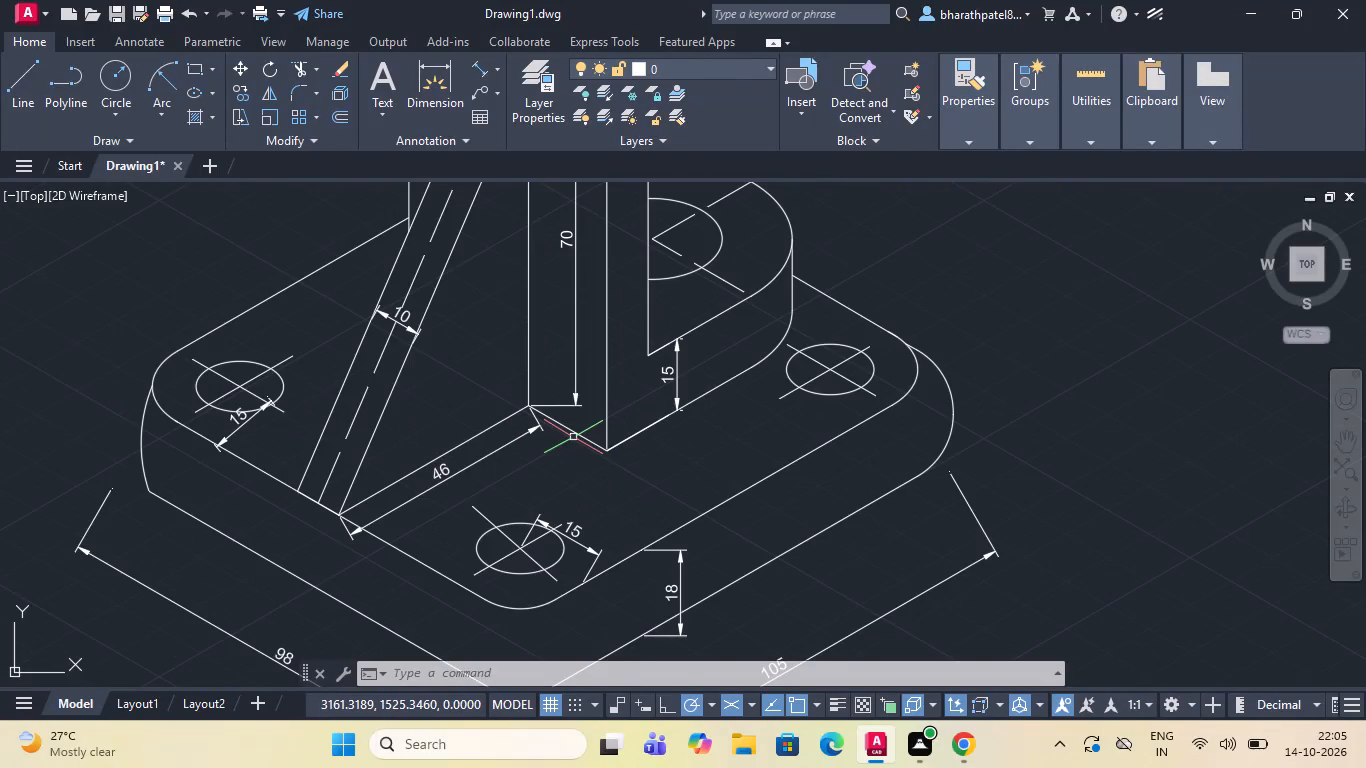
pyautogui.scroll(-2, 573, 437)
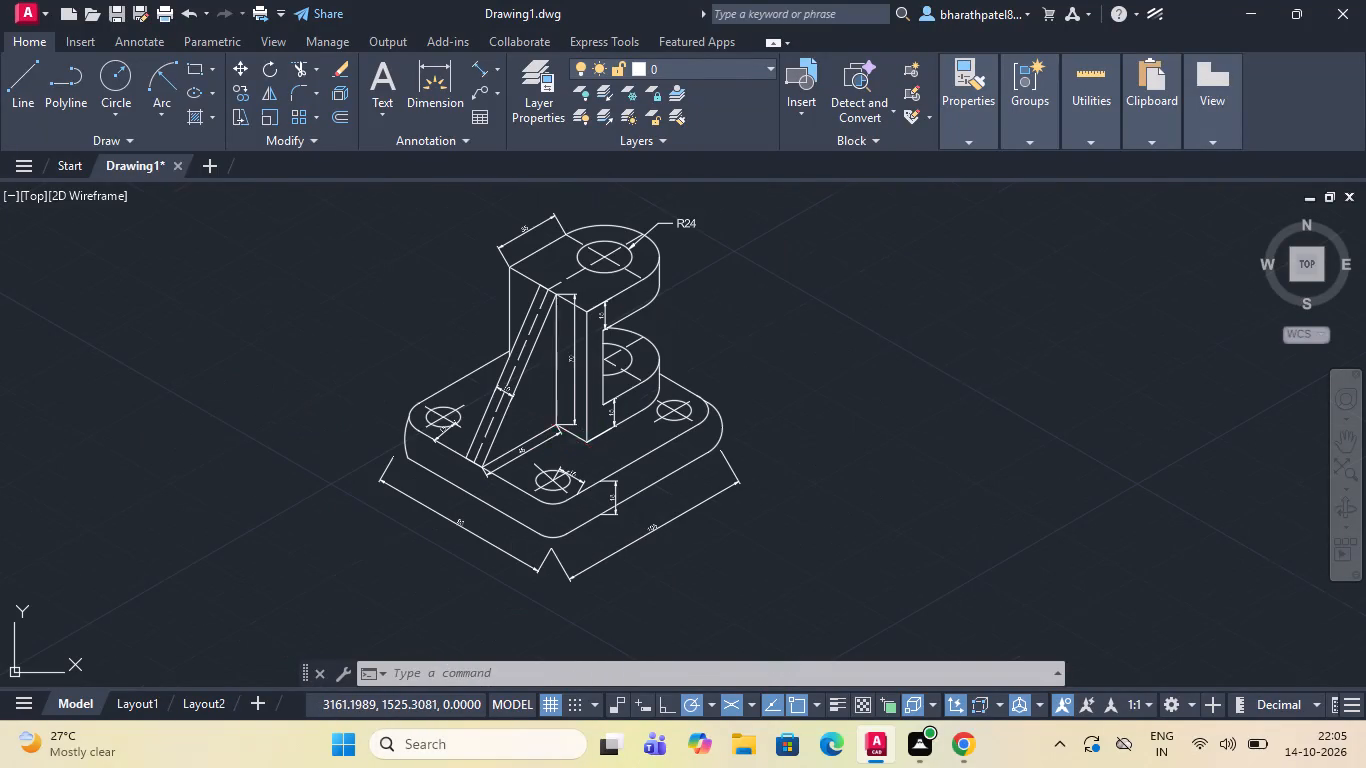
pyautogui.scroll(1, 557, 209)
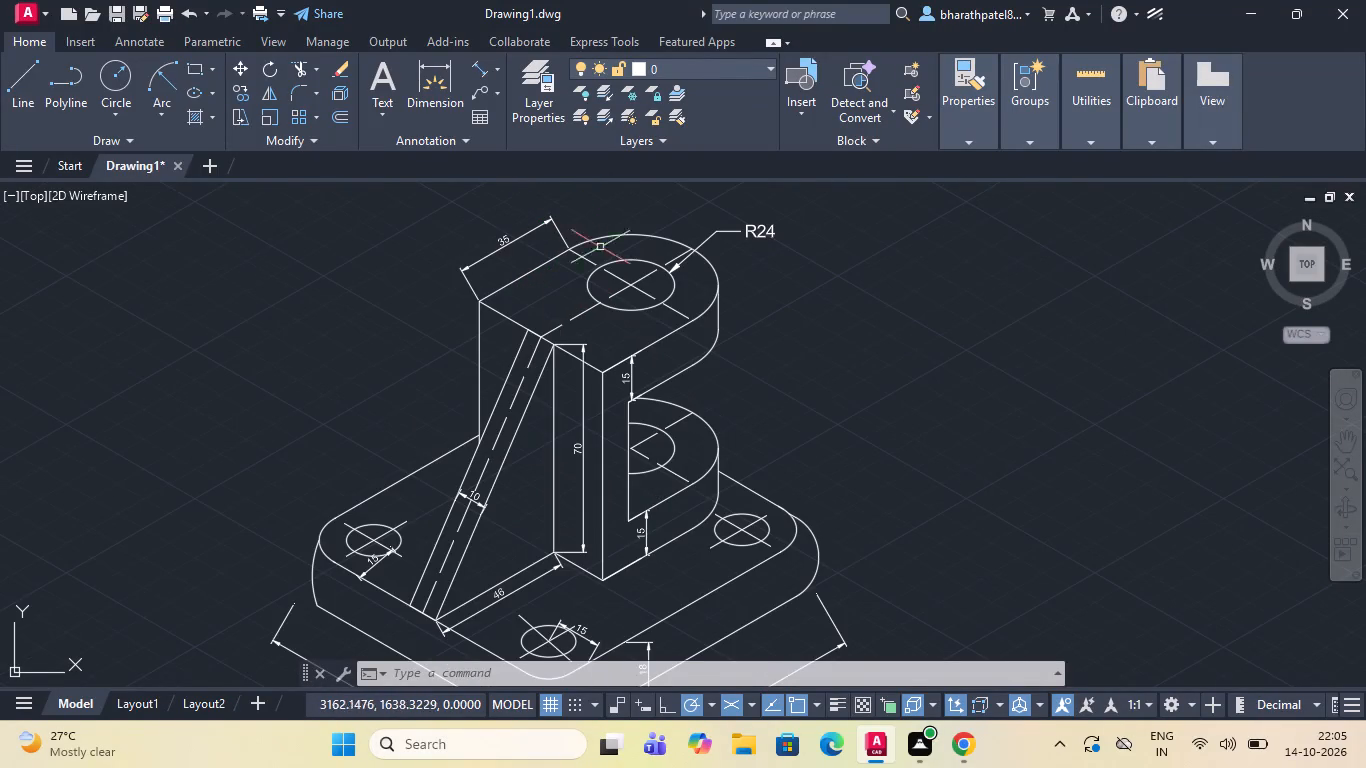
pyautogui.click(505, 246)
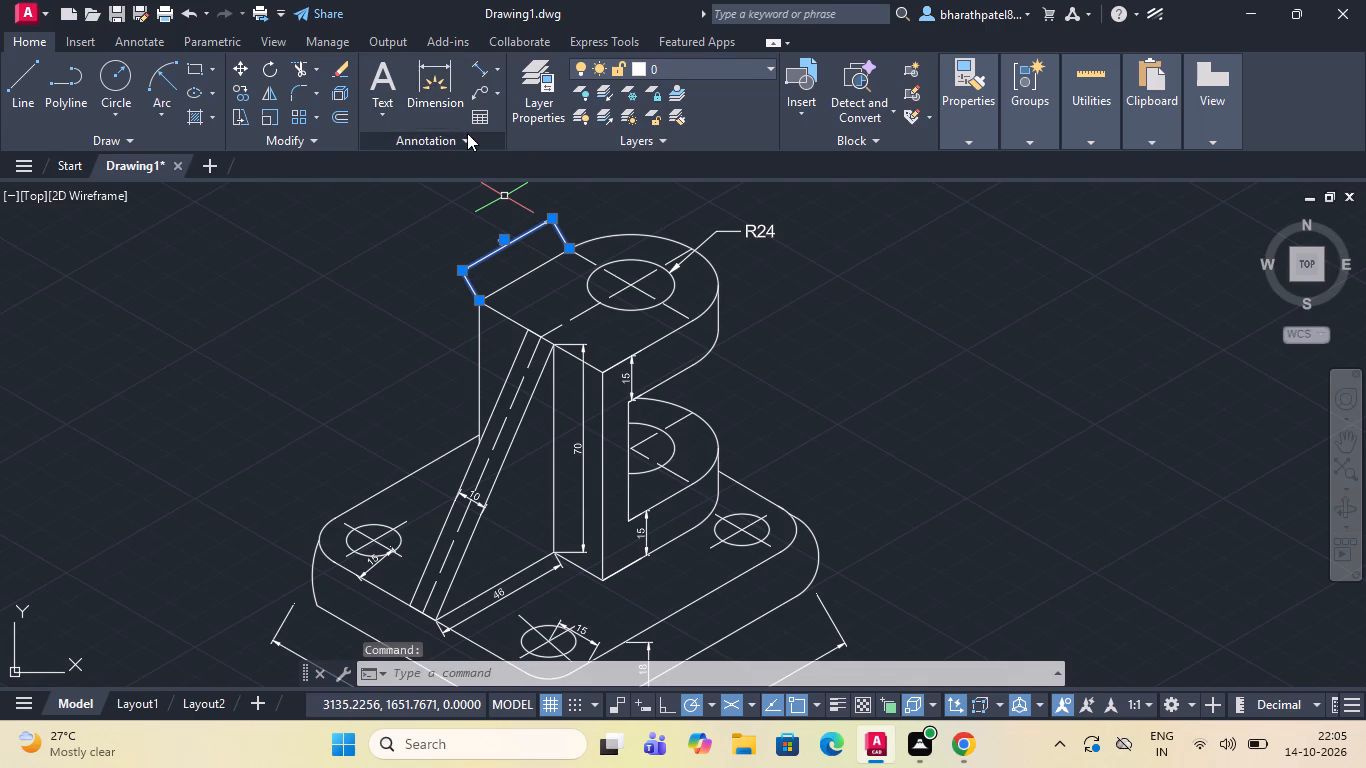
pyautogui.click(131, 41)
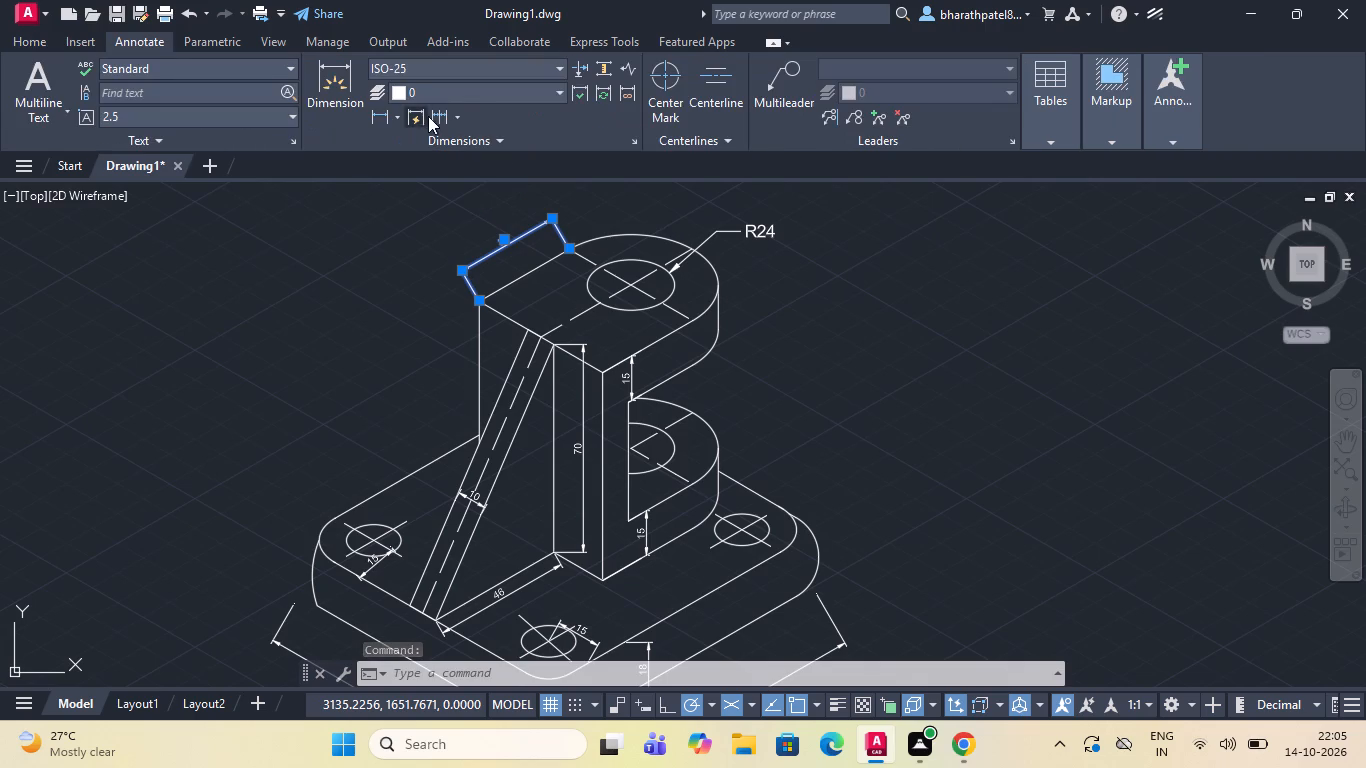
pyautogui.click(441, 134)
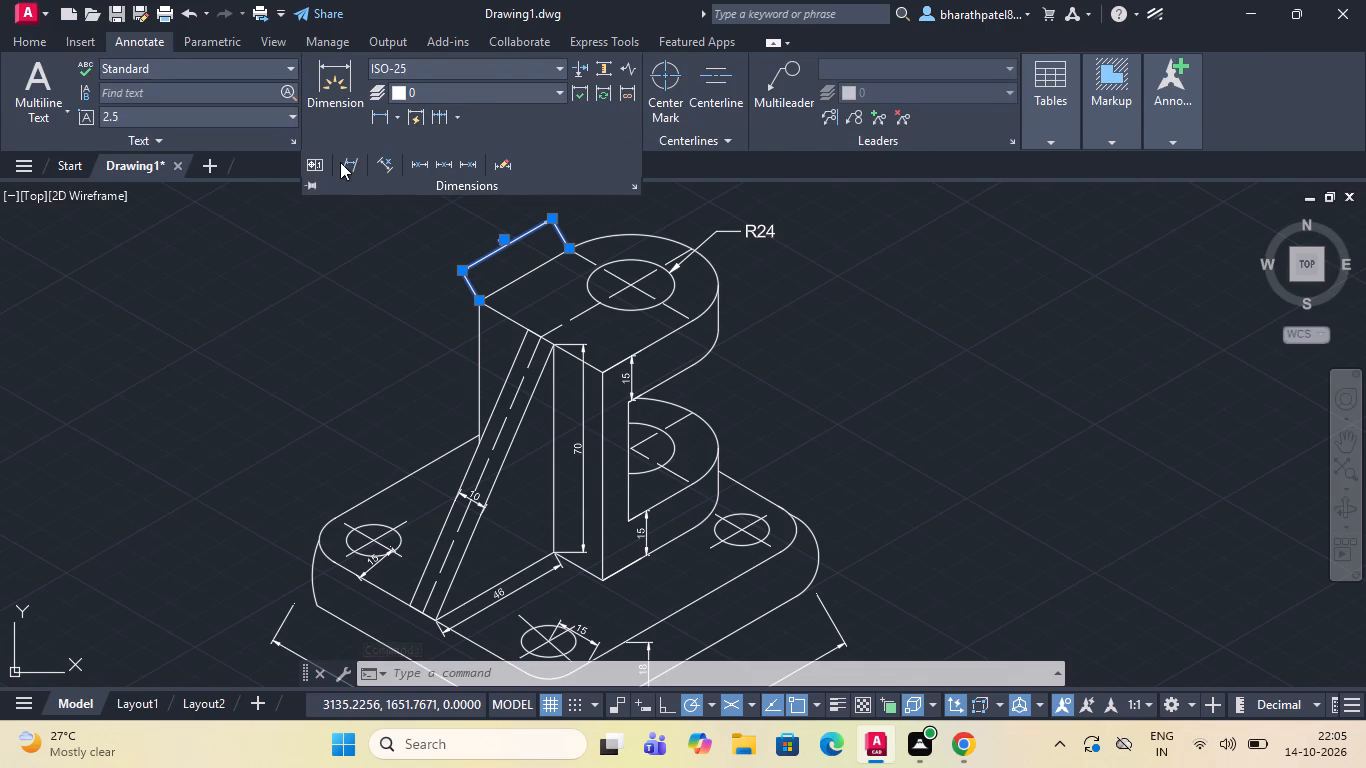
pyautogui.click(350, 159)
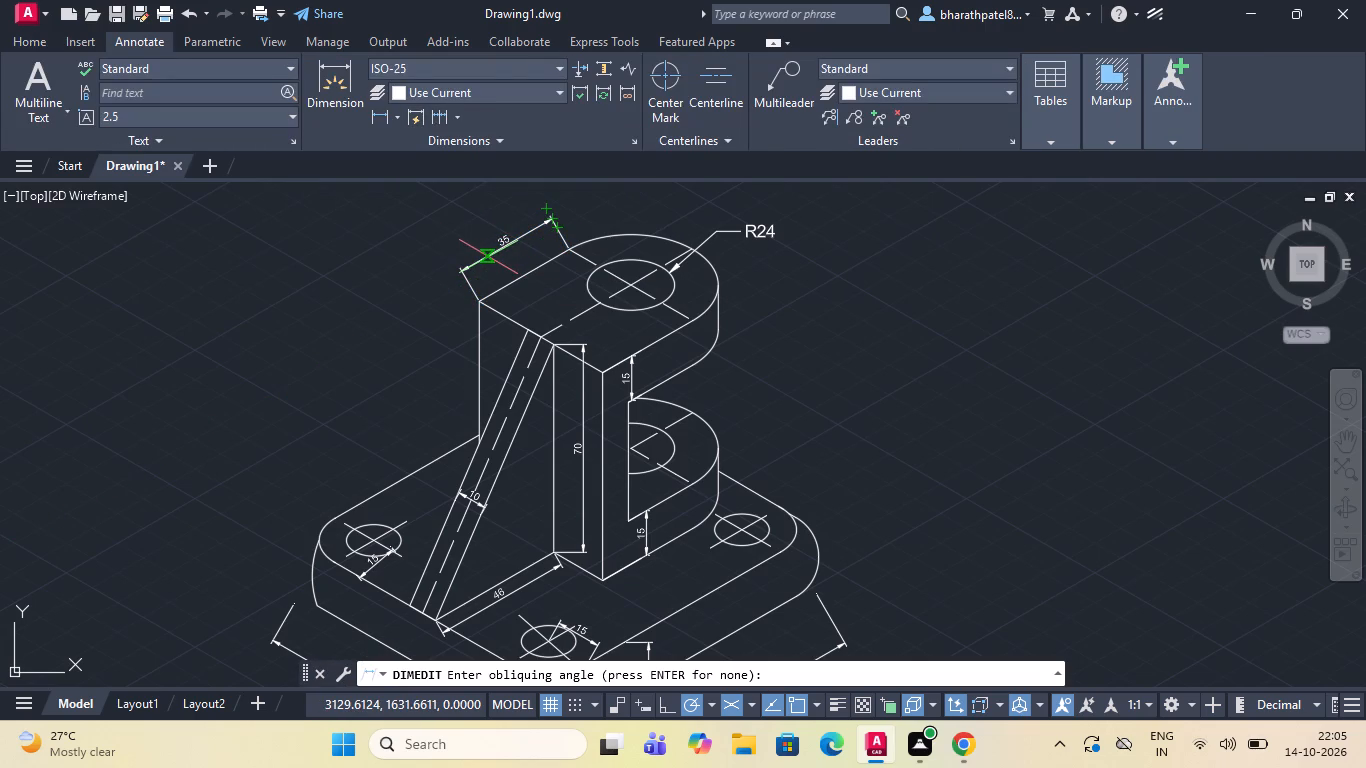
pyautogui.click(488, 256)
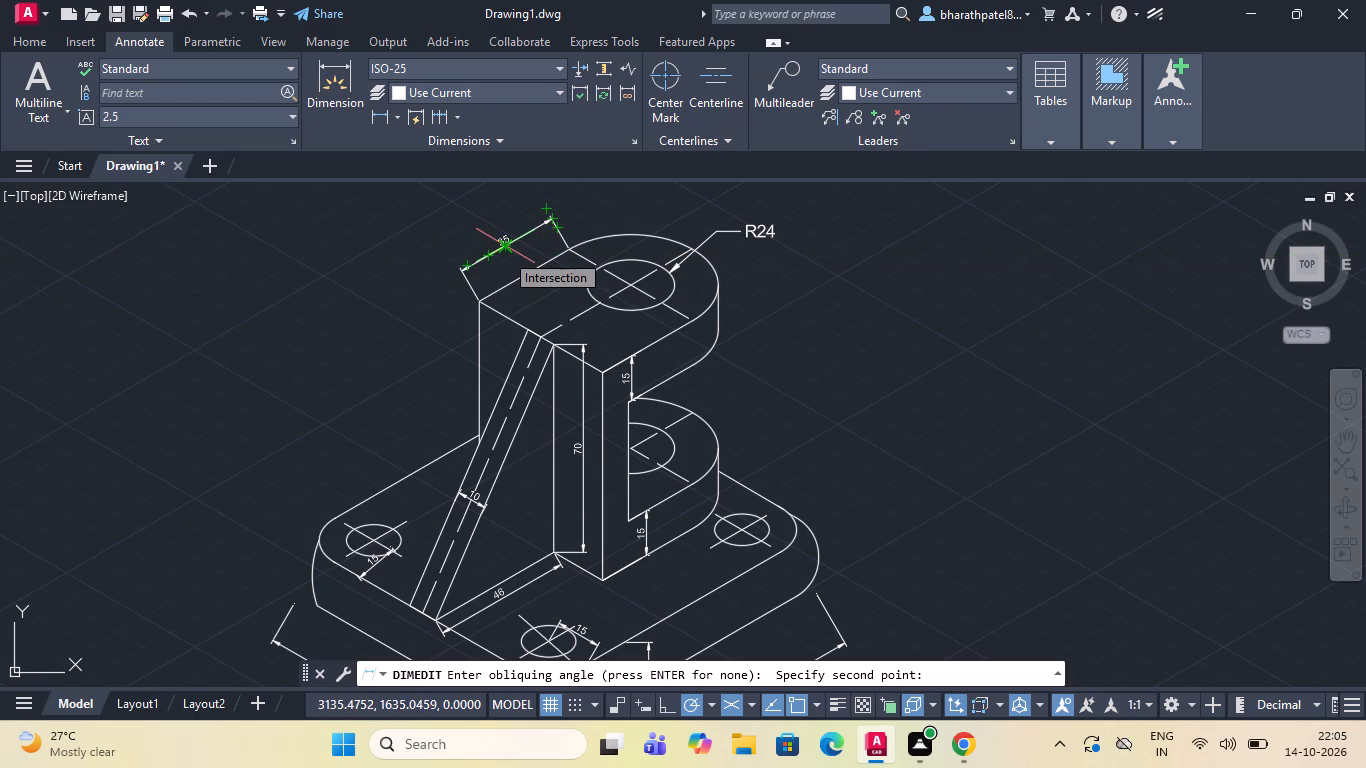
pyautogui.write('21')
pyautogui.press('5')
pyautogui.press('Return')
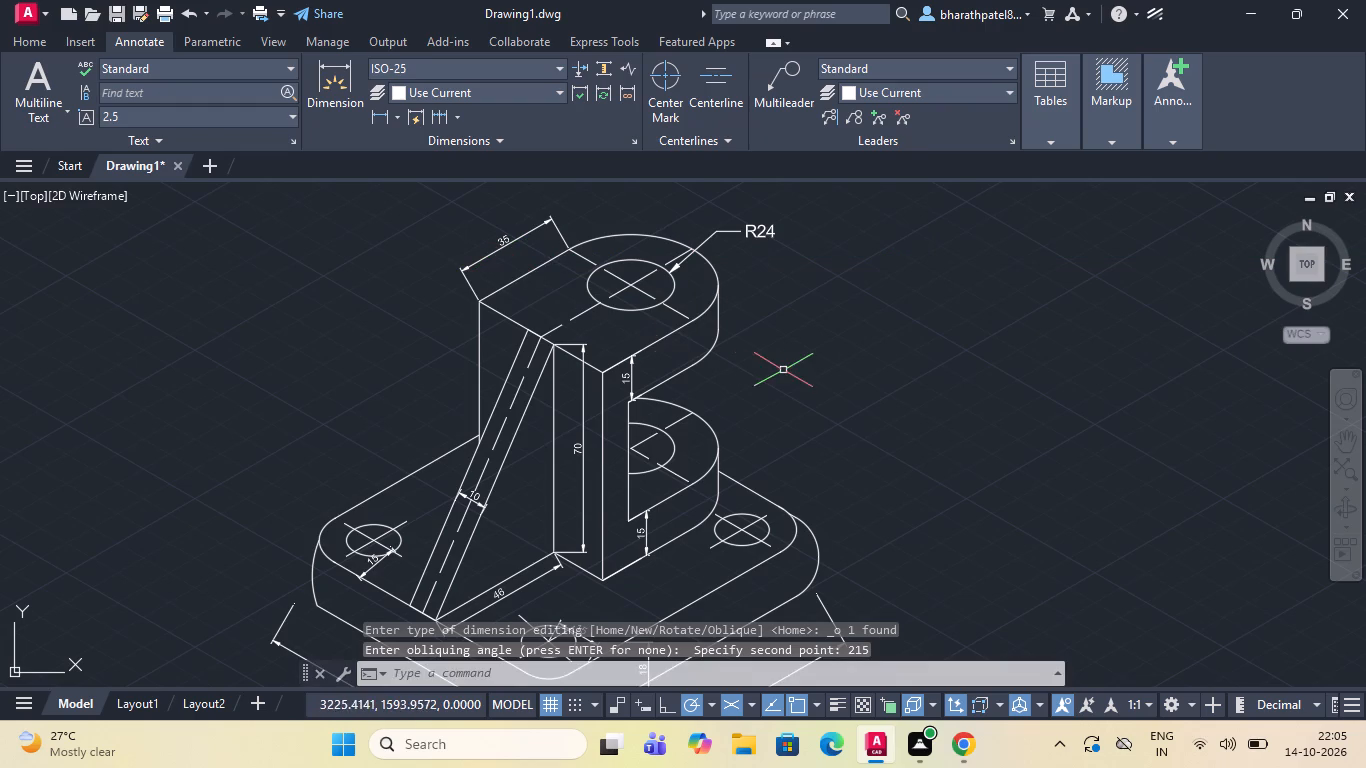
# Check the isometric direction angles with temporary lines from the upper lug's corner and the upright's base corner.
pyautogui.press('Return')
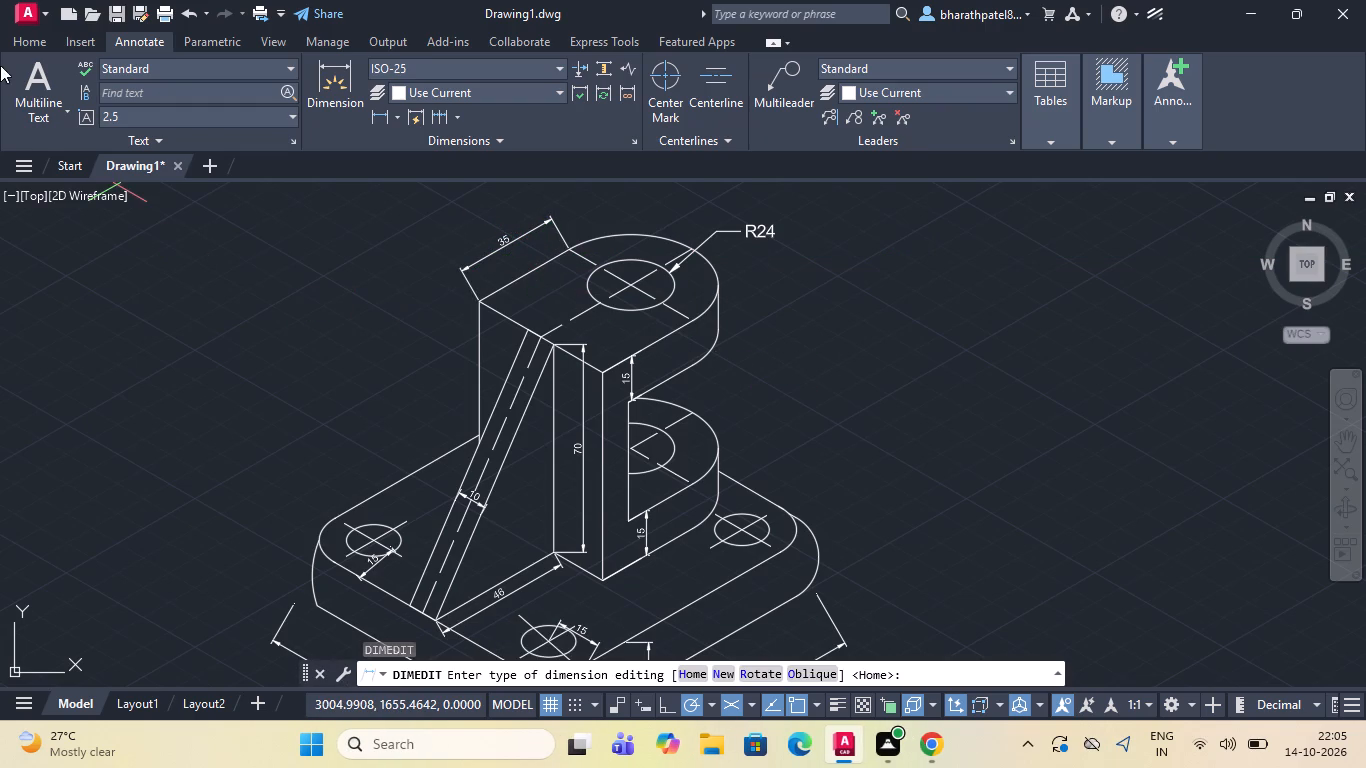
pyautogui.click(25, 42)
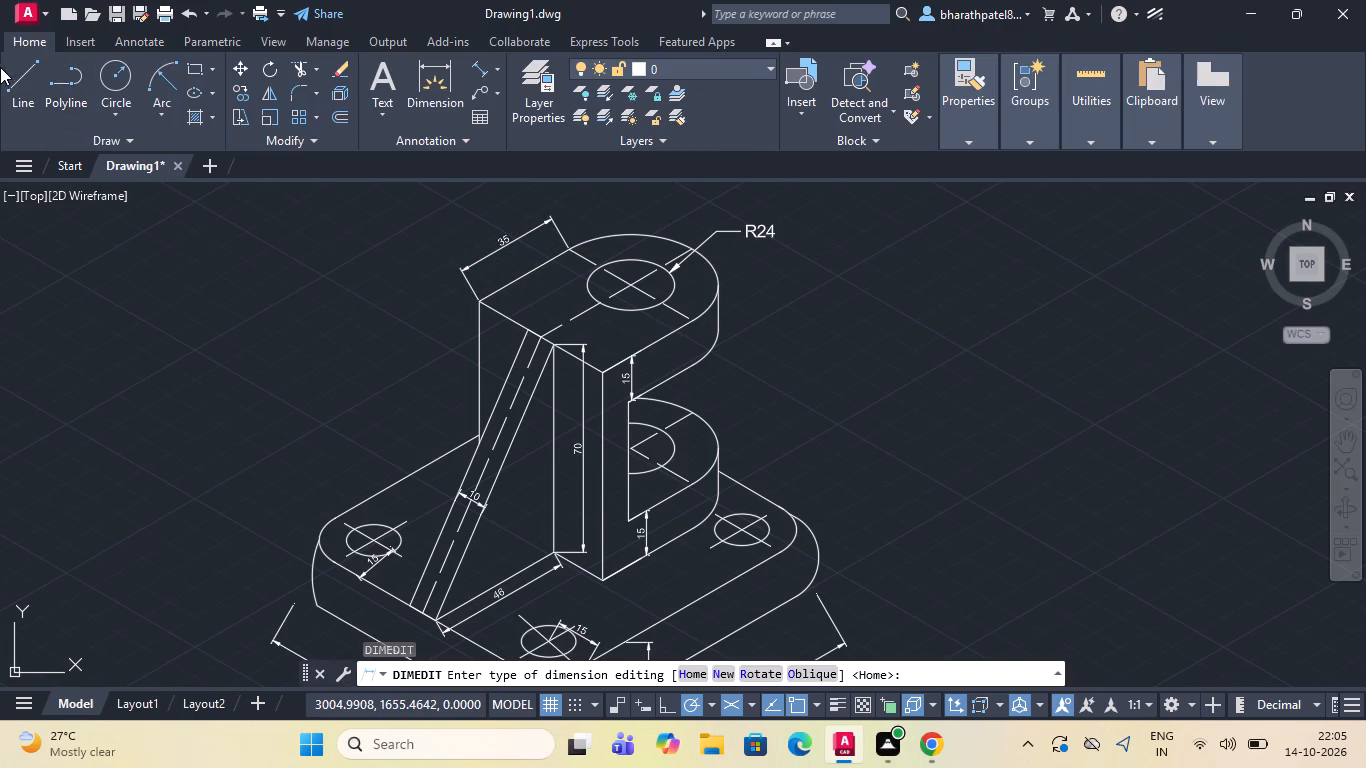
pyautogui.click(12, 76)
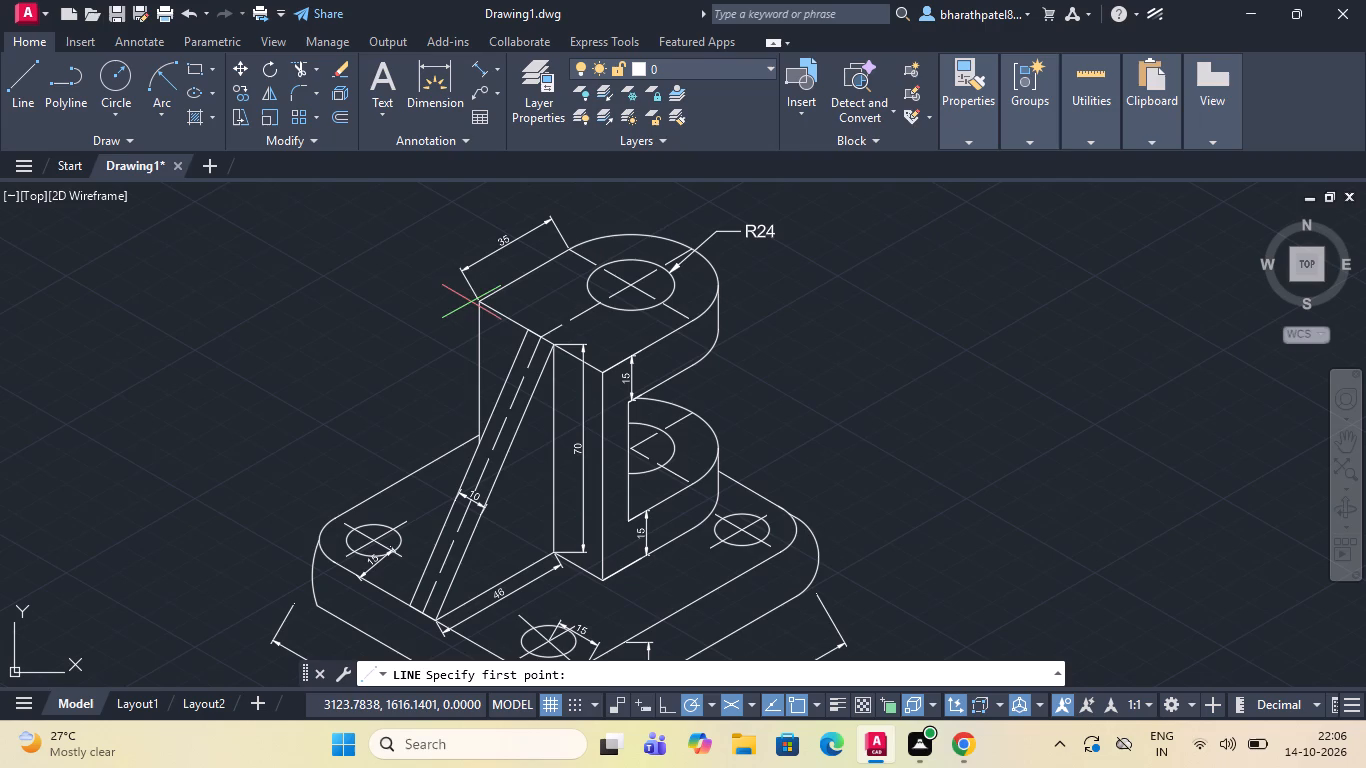
pyautogui.click(474, 304)
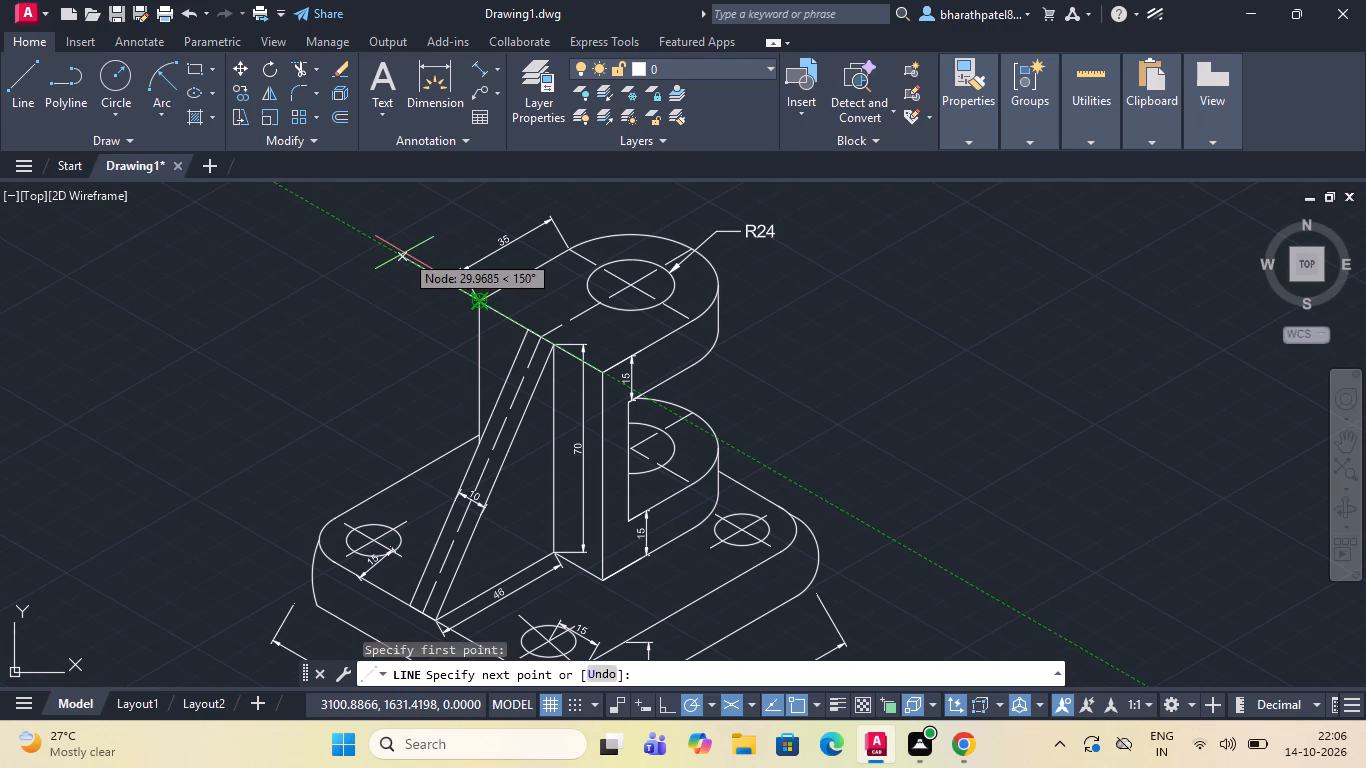
pyautogui.press('Escape')
pyautogui.scroll(-1, 407, 256)
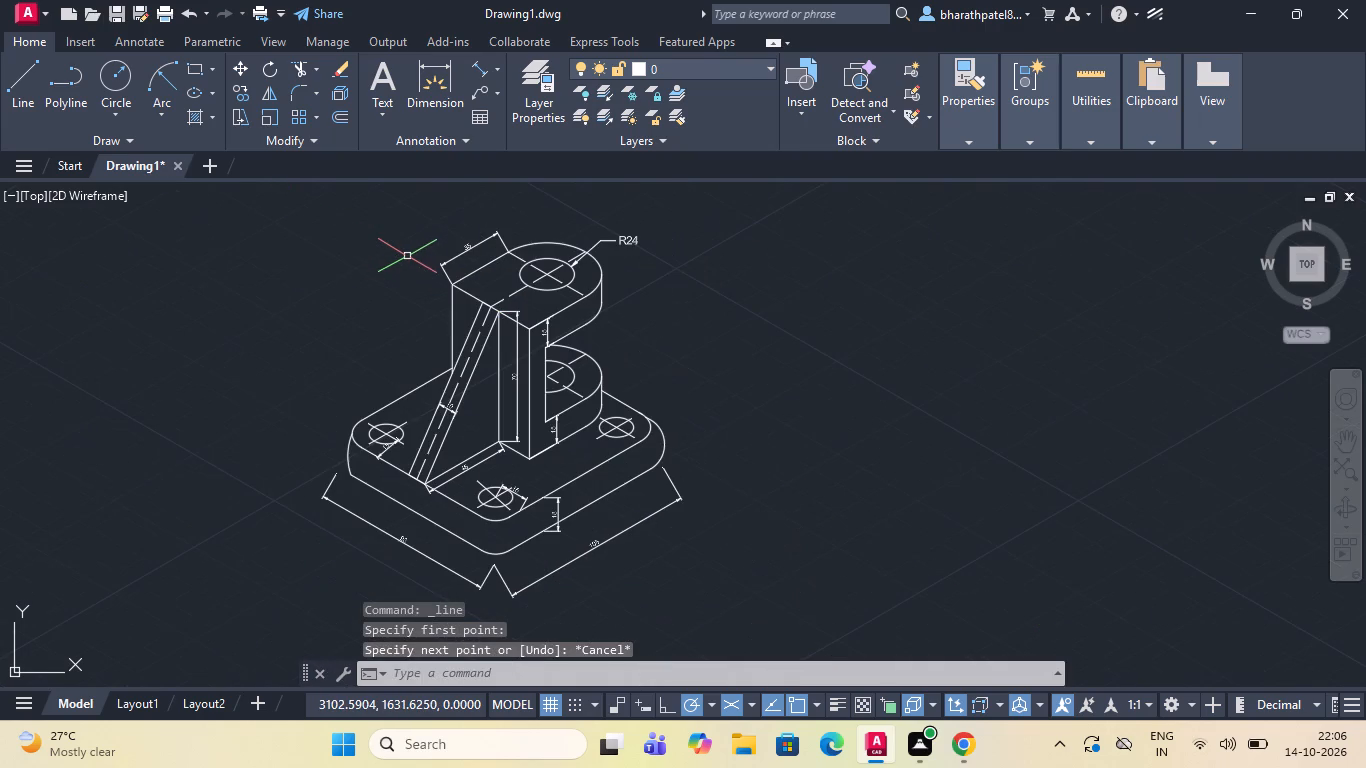
pyautogui.moveTo(12, 88); pyautogui.dragTo(20, 97)
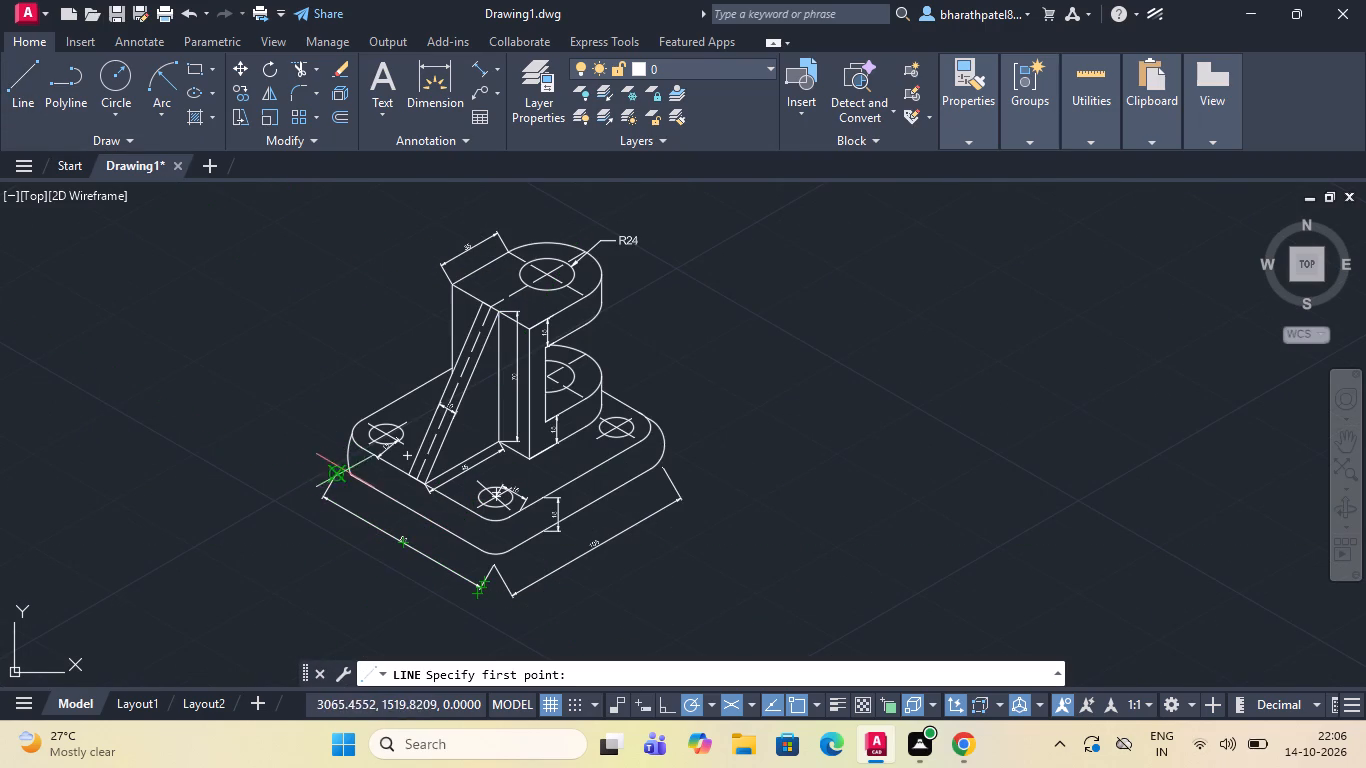
pyautogui.scroll(4, 444, 467)
pyautogui.scroll(-2, 357, 482)
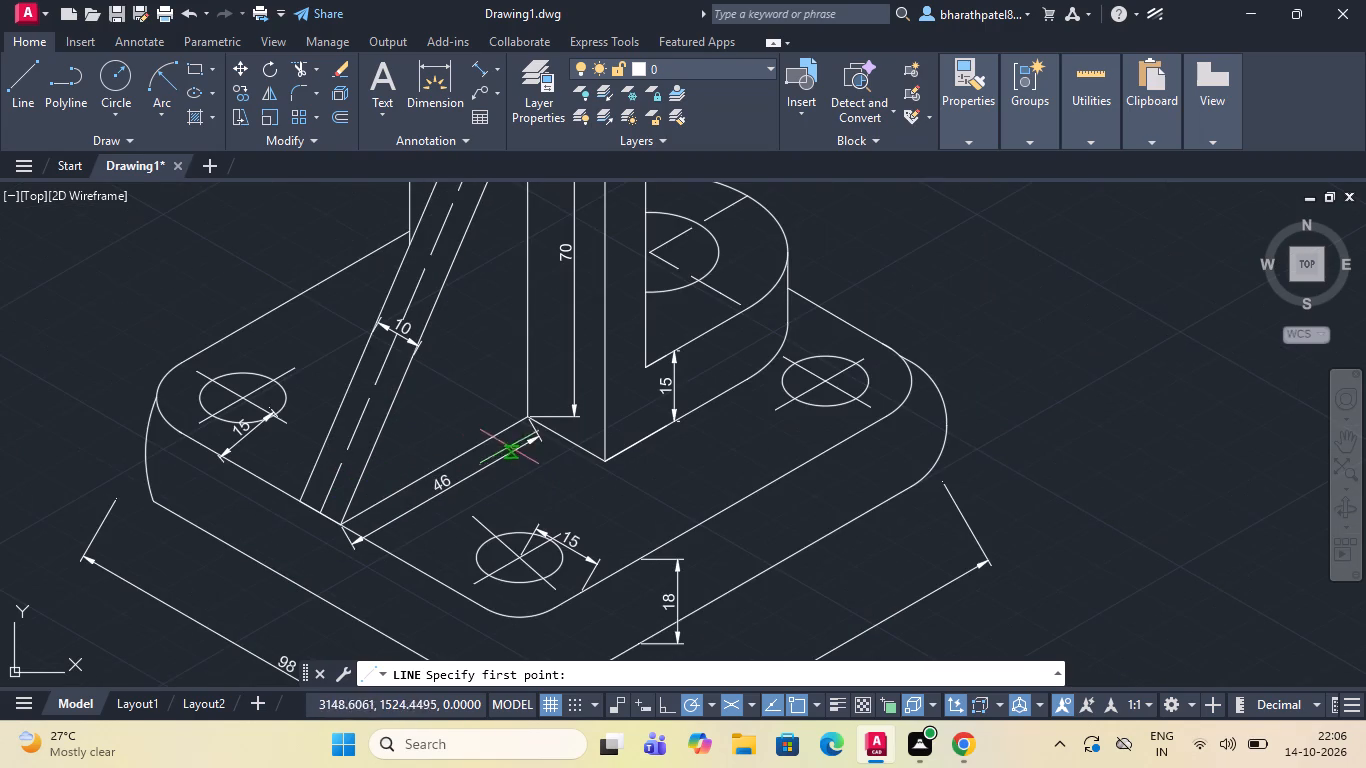
pyautogui.click(521, 417)
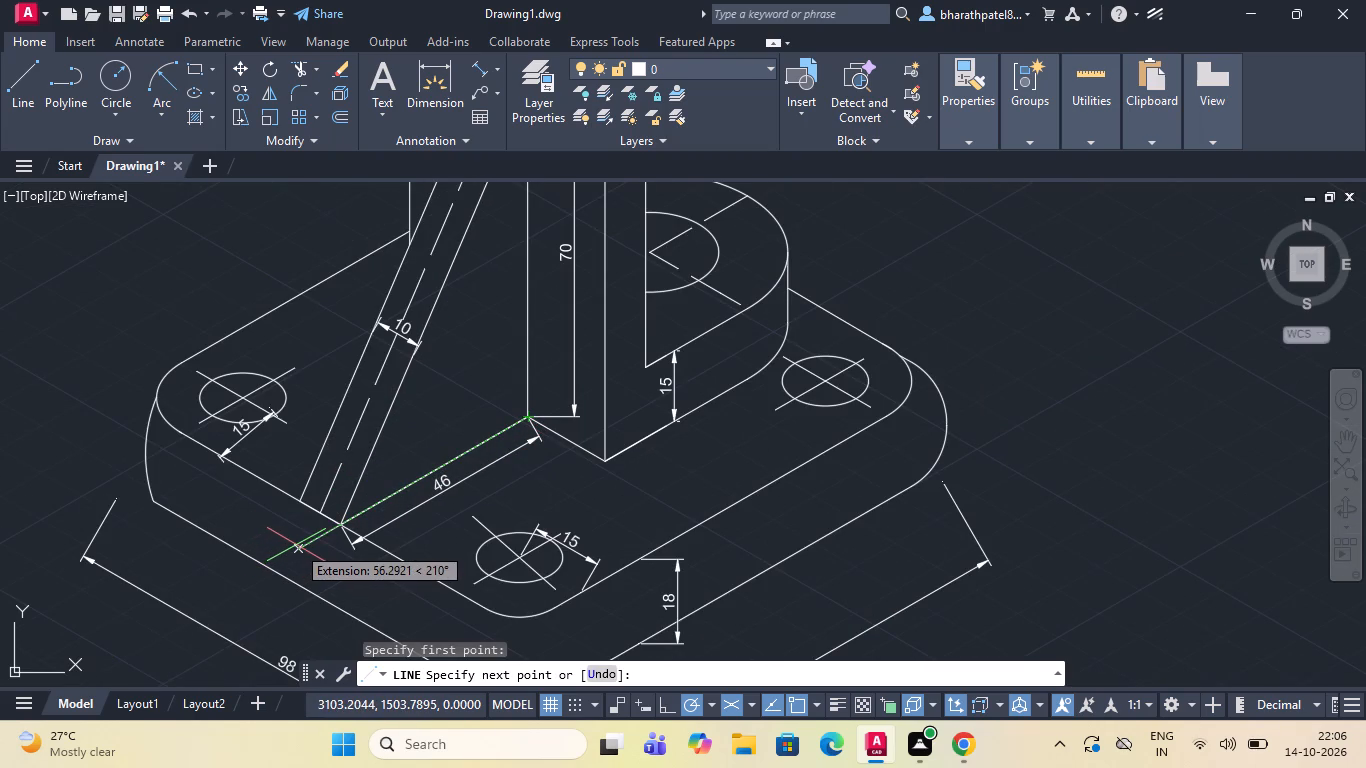
pyautogui.press('Escape')
# Oblique the 35 dimension at the upper lug's top face to an angle of 150.
pyautogui.scroll(-2, 296, 544)
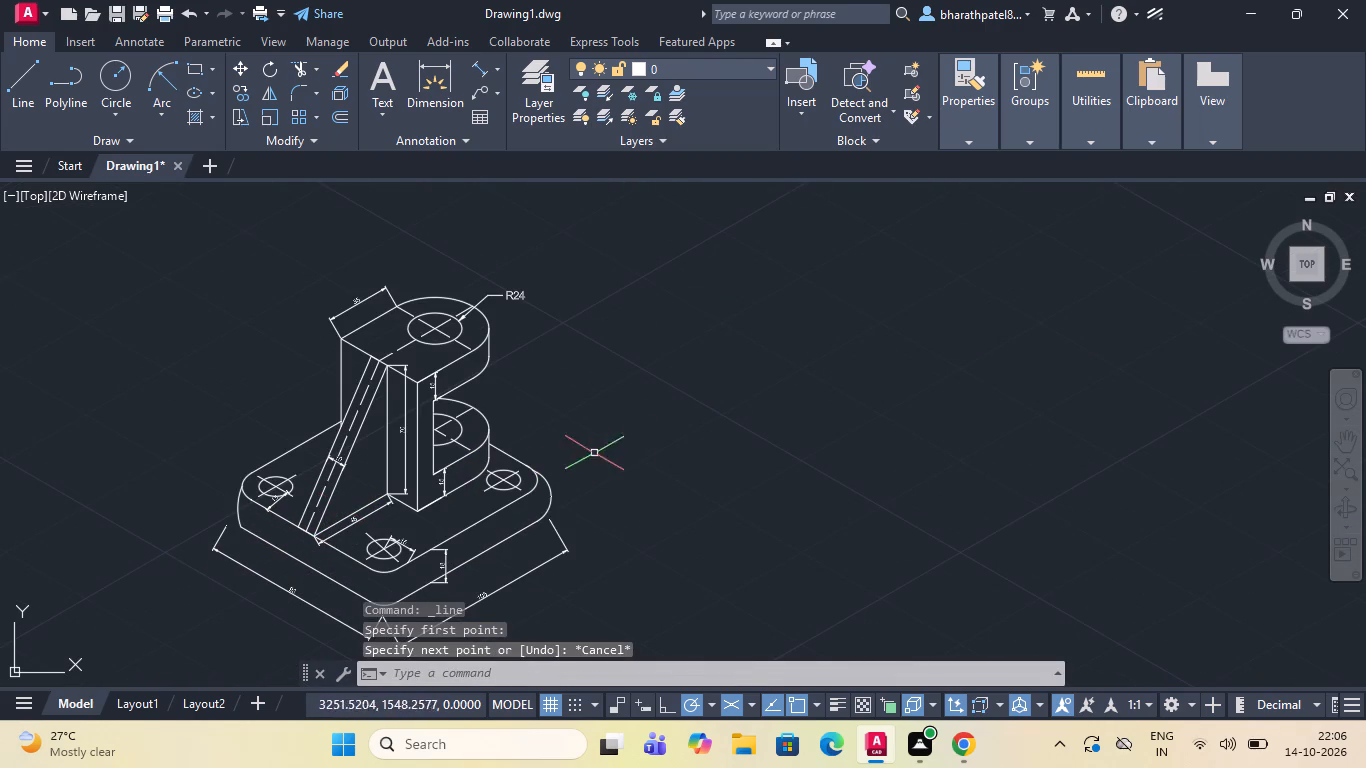
pyautogui.scroll(-2, 694, 369)
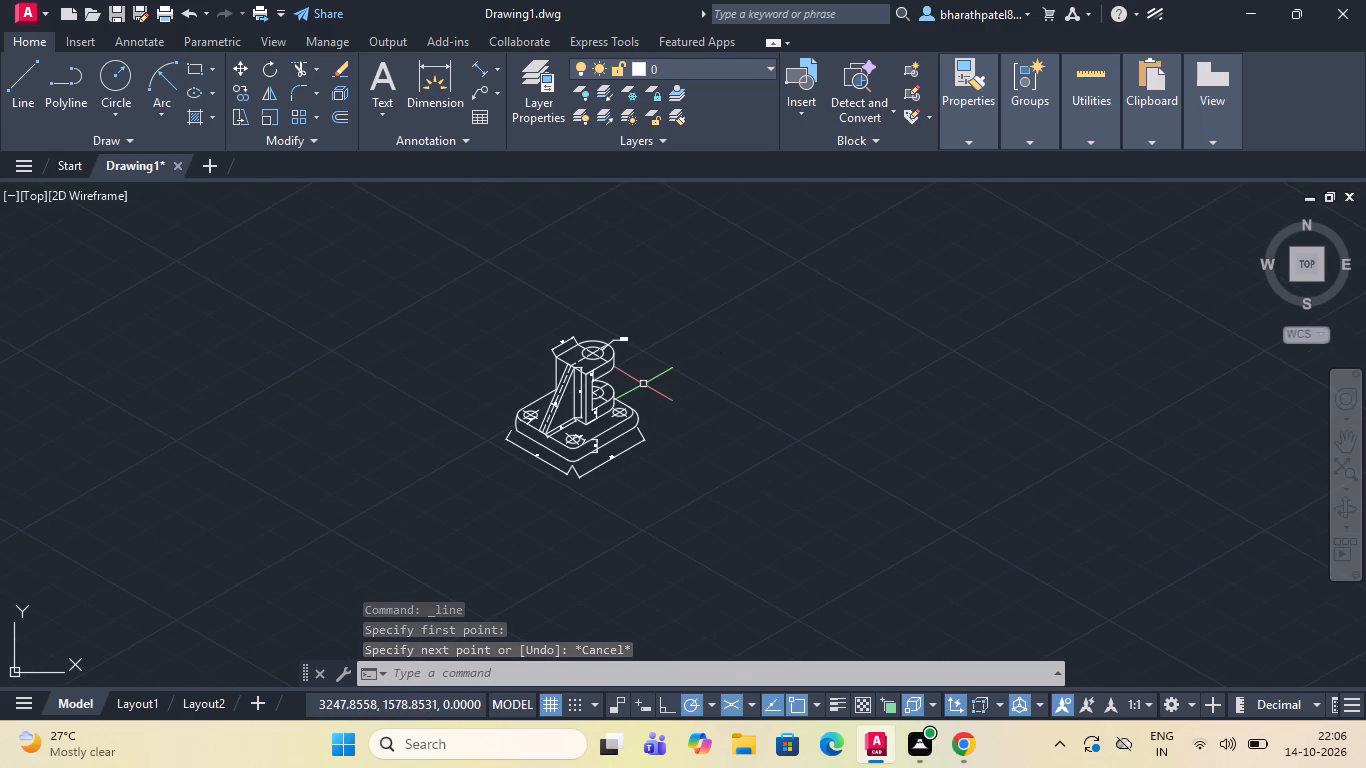
pyautogui.scroll(2, 643, 384)
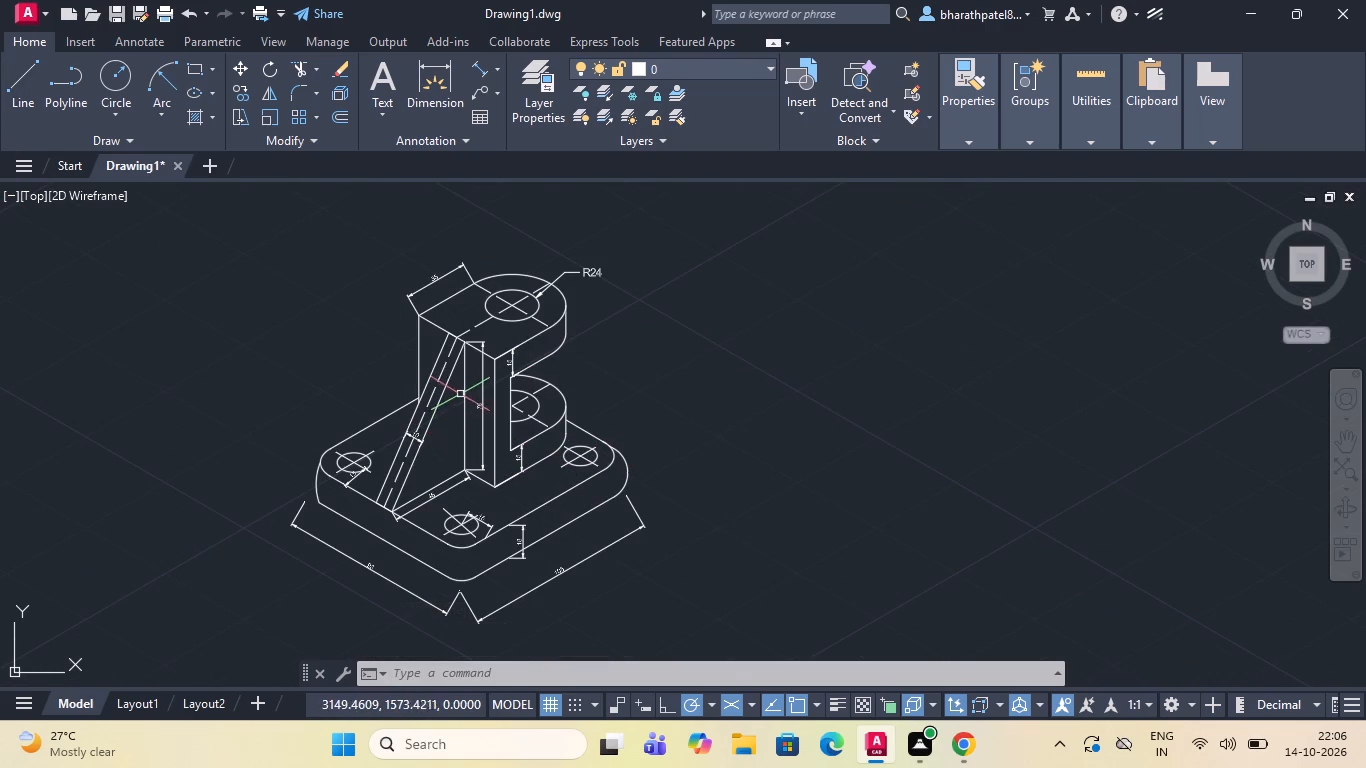
pyautogui.click(429, 285)
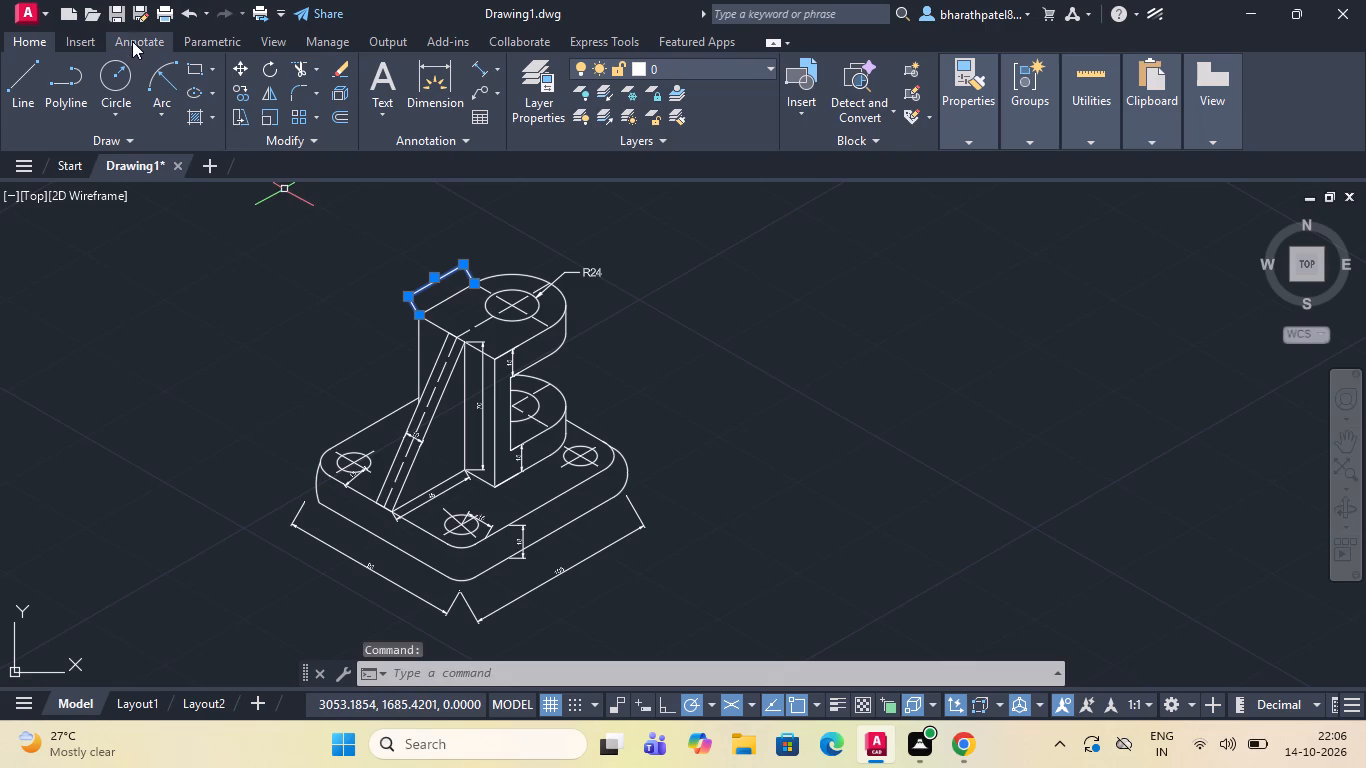
pyautogui.click(132, 39)
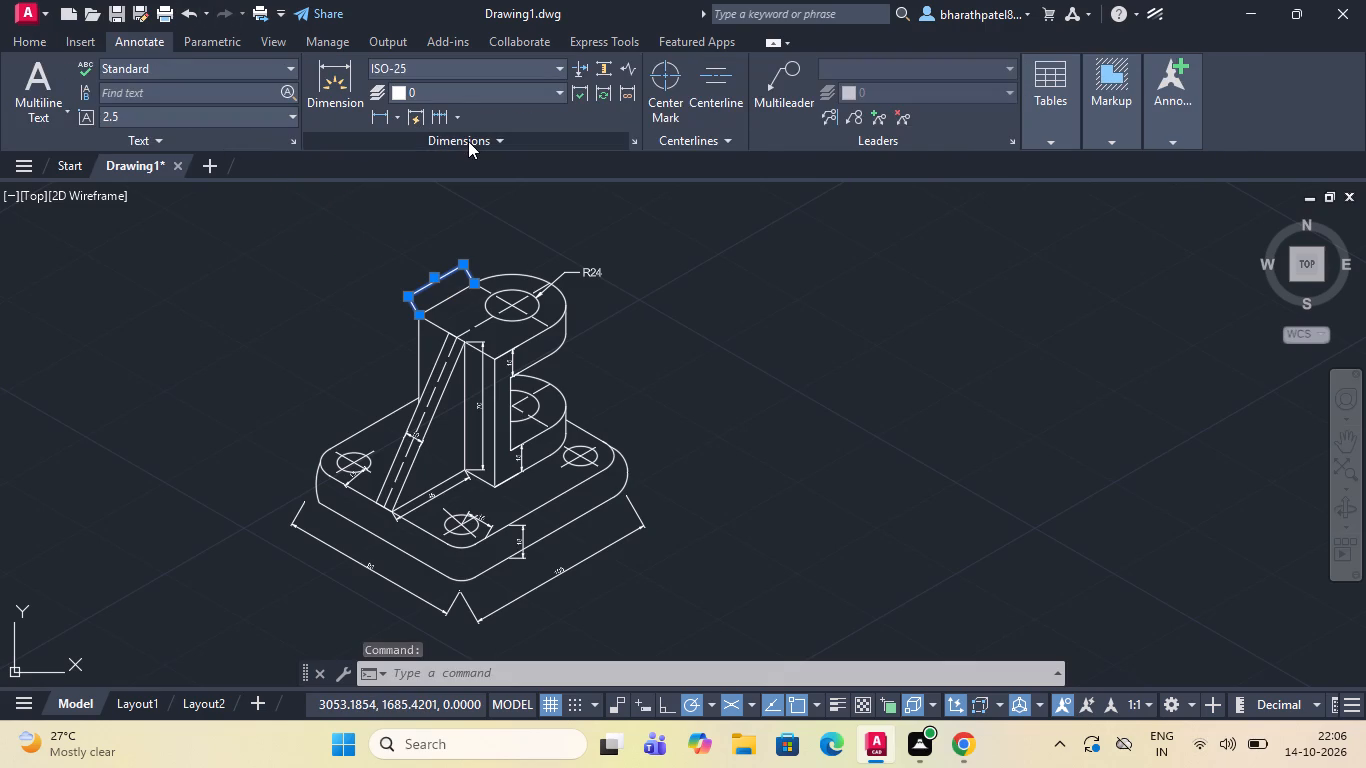
pyautogui.click(468, 139)
pyautogui.click(345, 161)
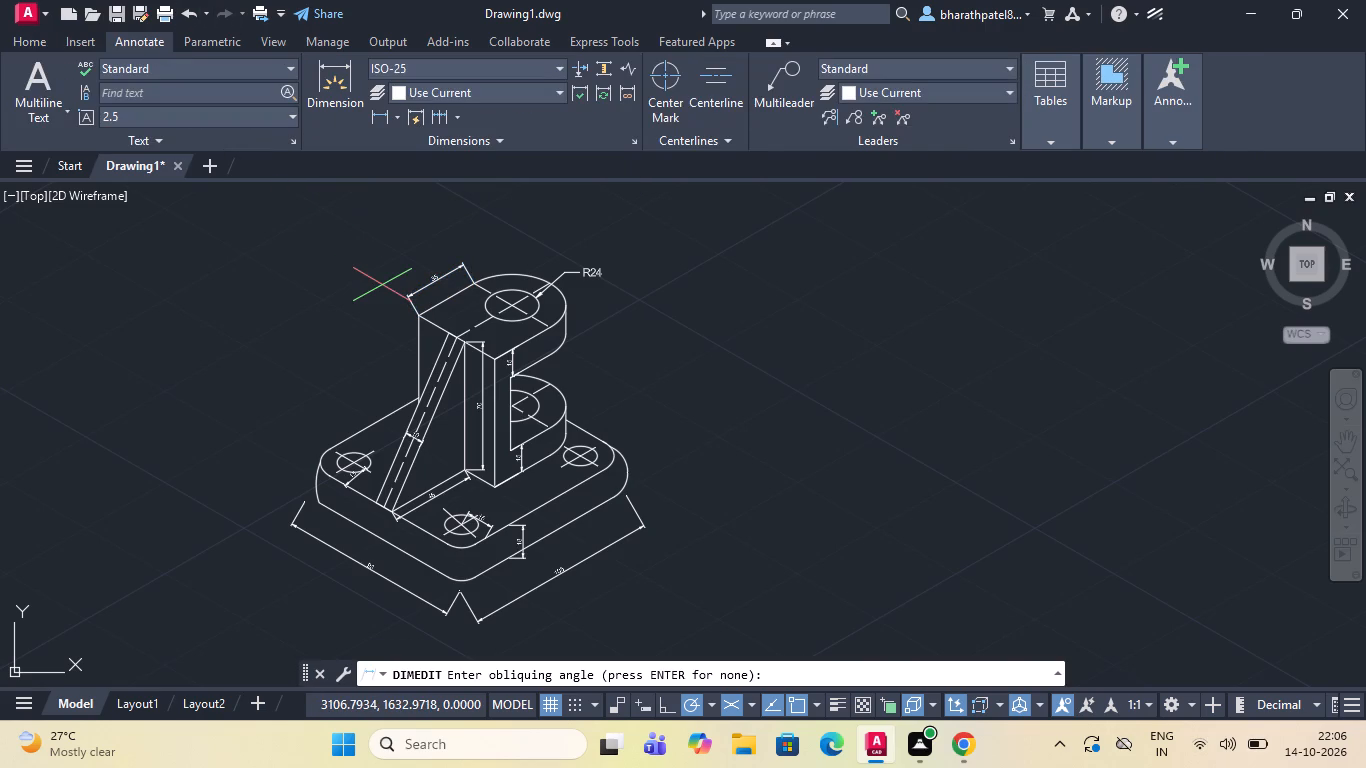
pyautogui.write('150')
pyautogui.press('Return')
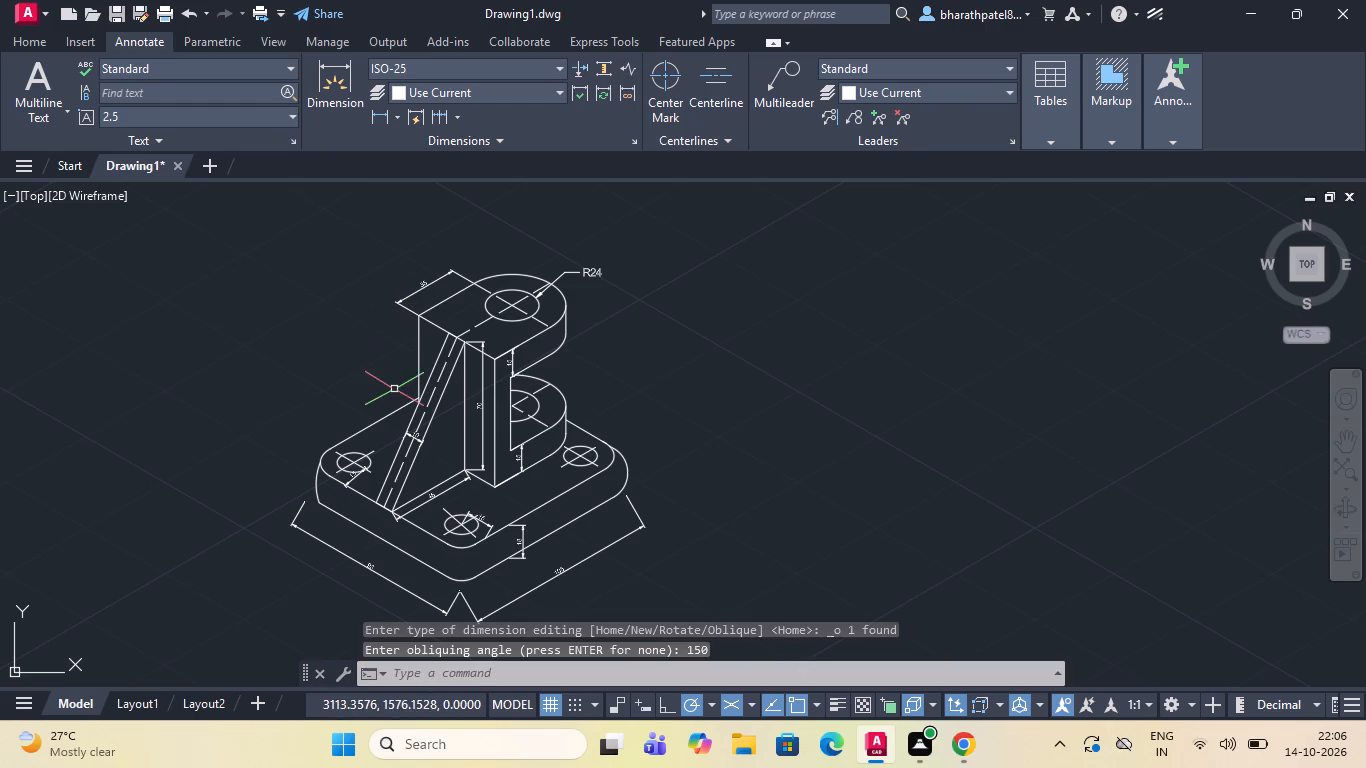
# Oblique the 98 dimension along the base's side to an angle of 210.
pyautogui.scroll(-2, 541, 310)
pyautogui.scroll(4, 474, 418)
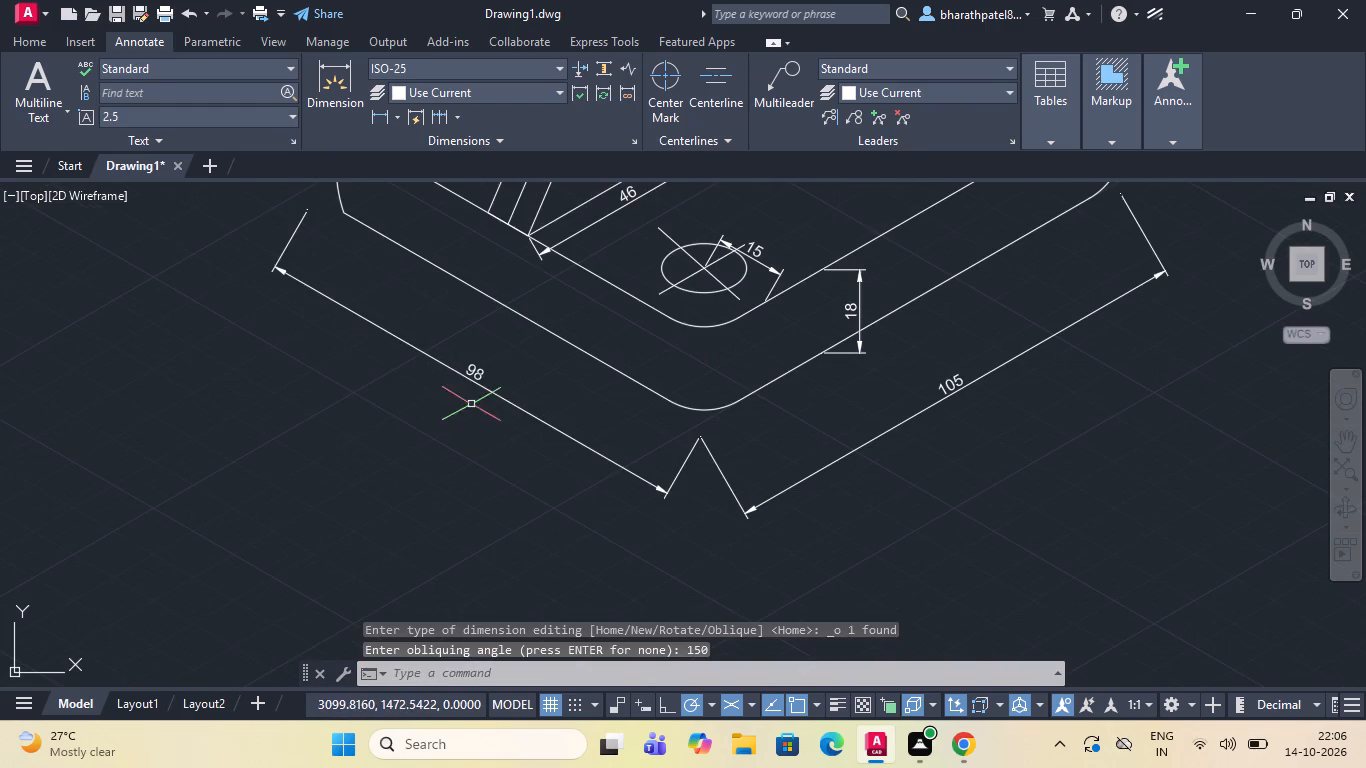
pyautogui.click(474, 383)
pyautogui.scroll(-3, 474, 384)
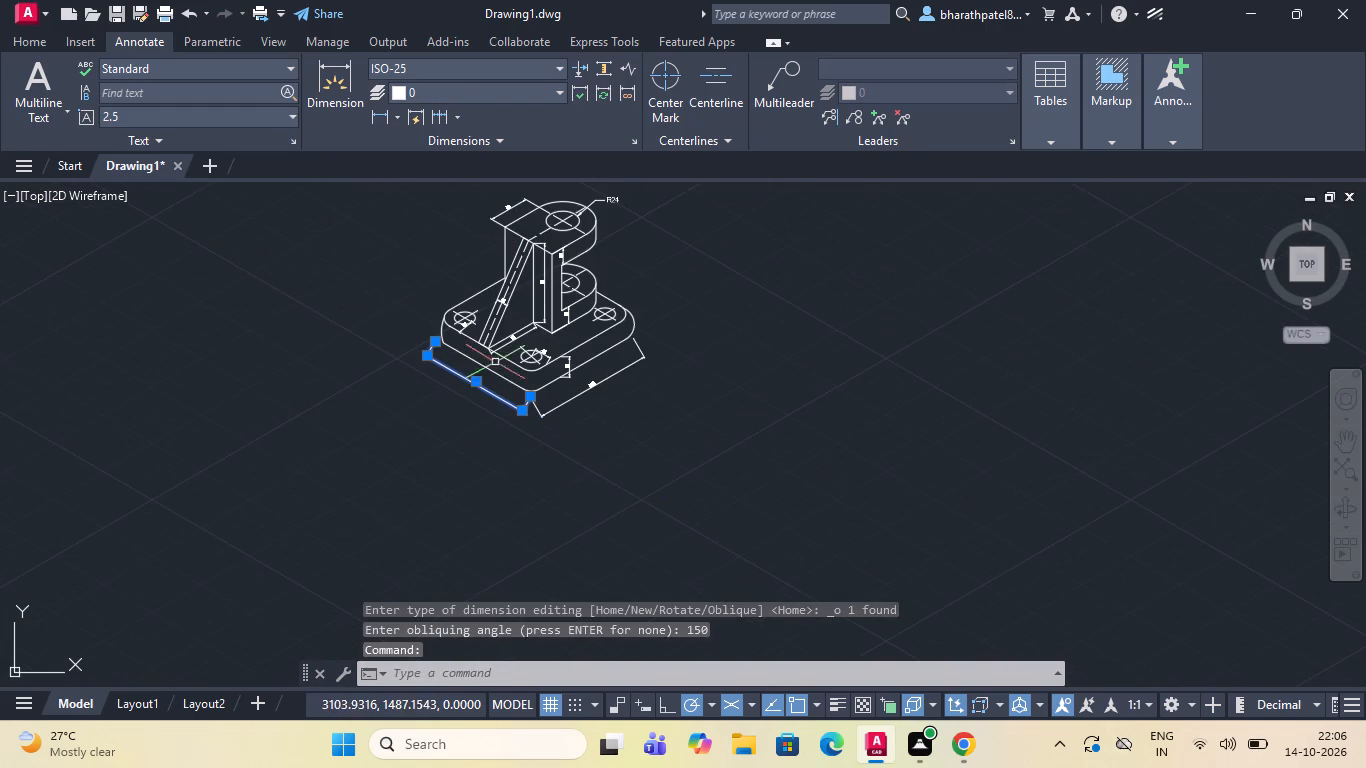
pyautogui.scroll(2, 530, 331)
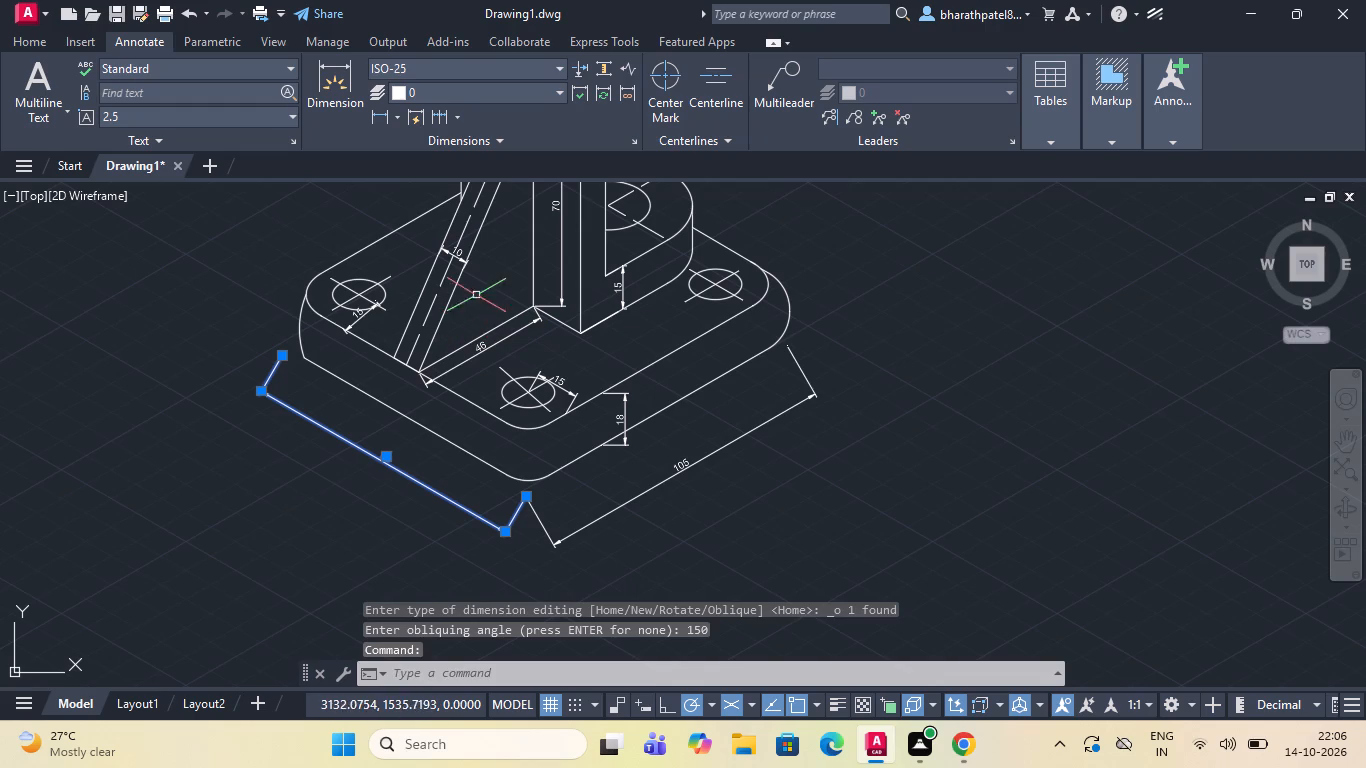
pyautogui.click(429, 142)
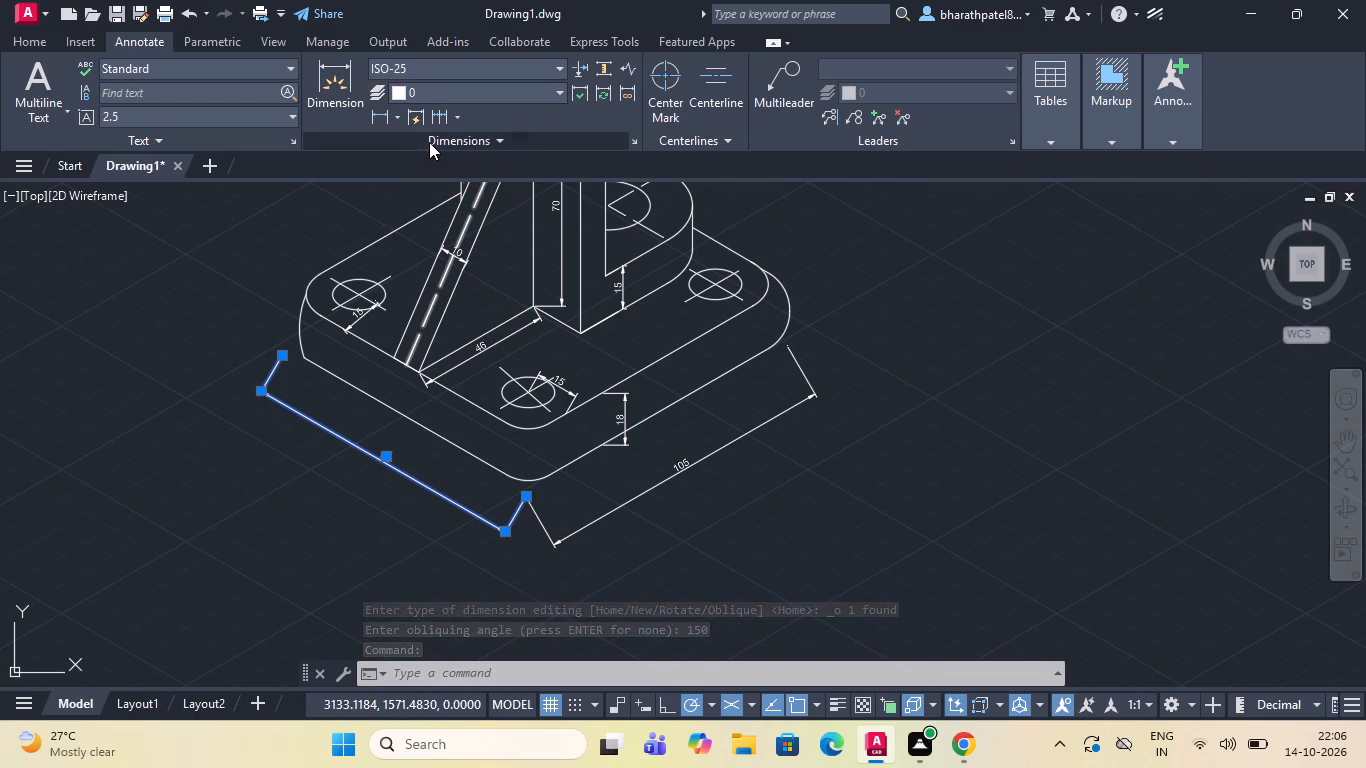
pyautogui.click(346, 163)
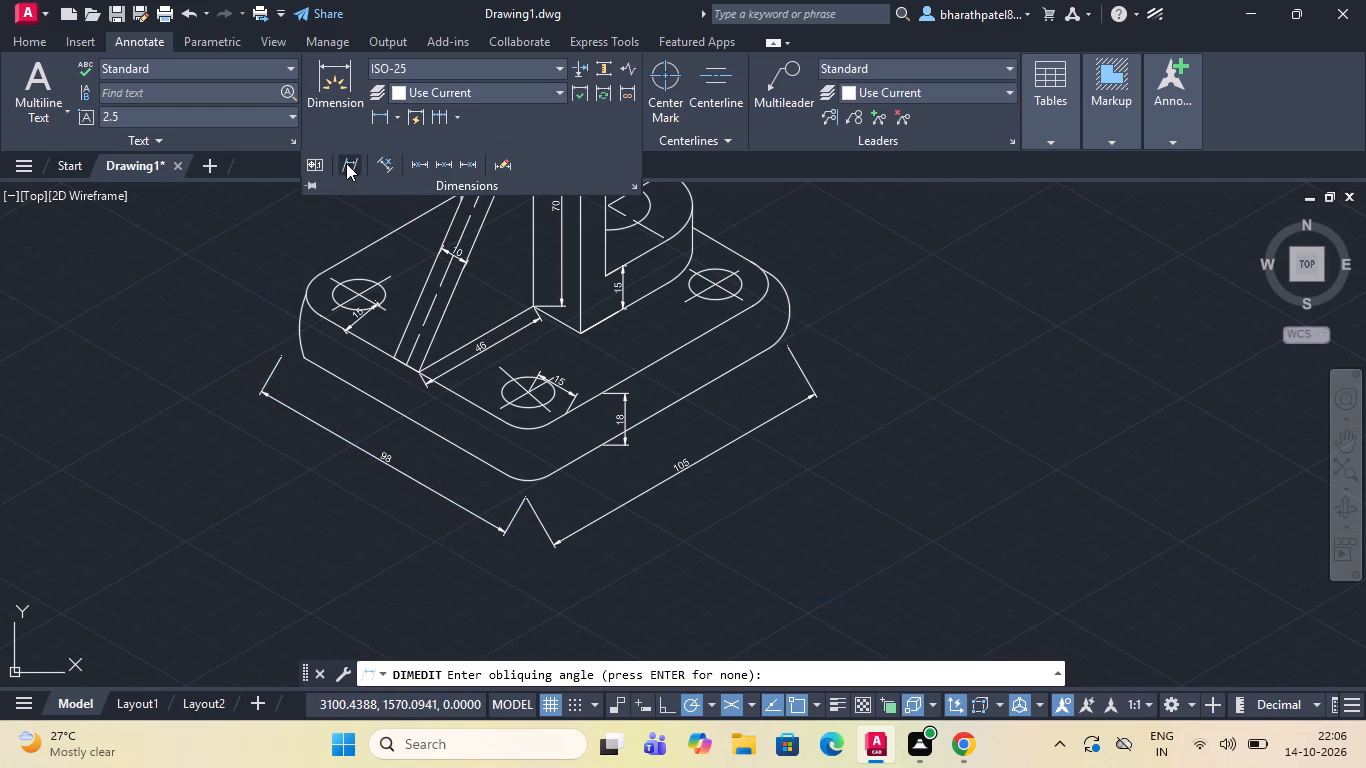
pyautogui.write('210')
pyautogui.press('Return')
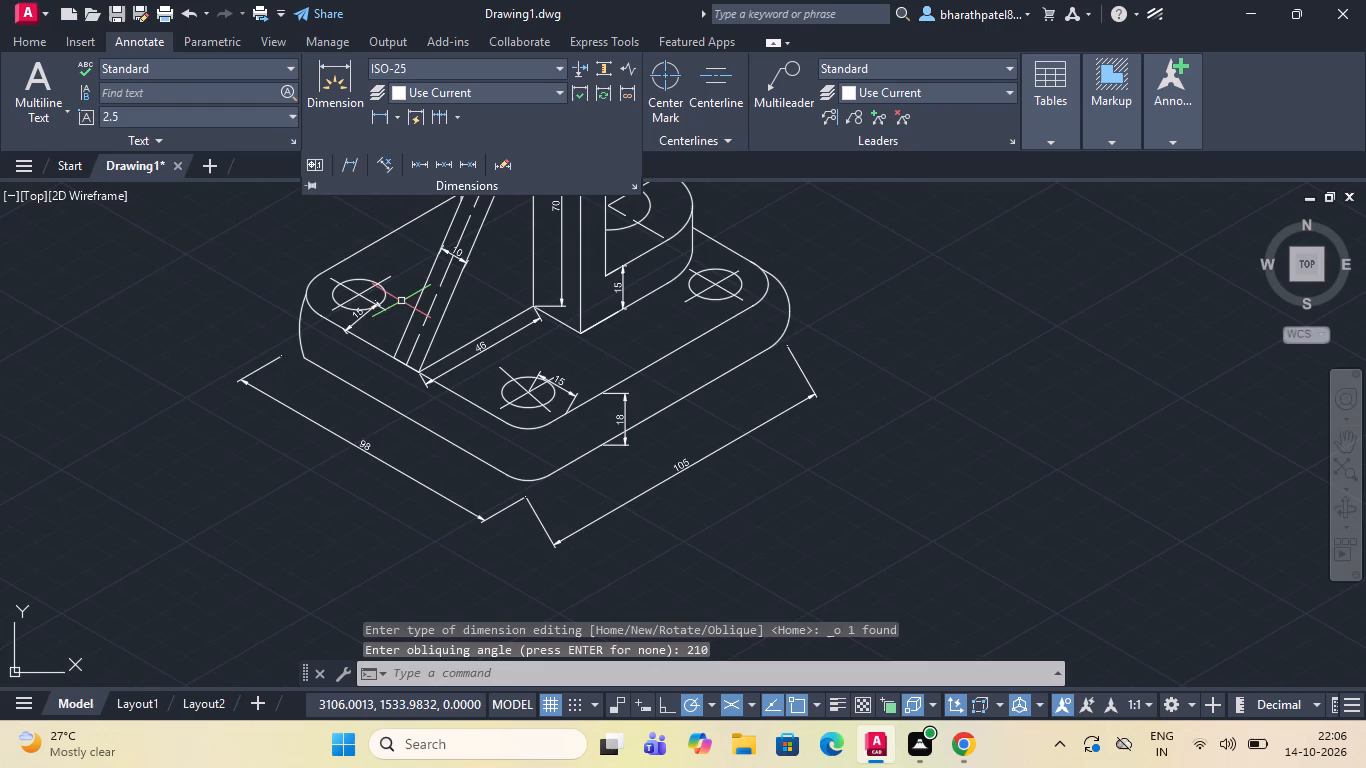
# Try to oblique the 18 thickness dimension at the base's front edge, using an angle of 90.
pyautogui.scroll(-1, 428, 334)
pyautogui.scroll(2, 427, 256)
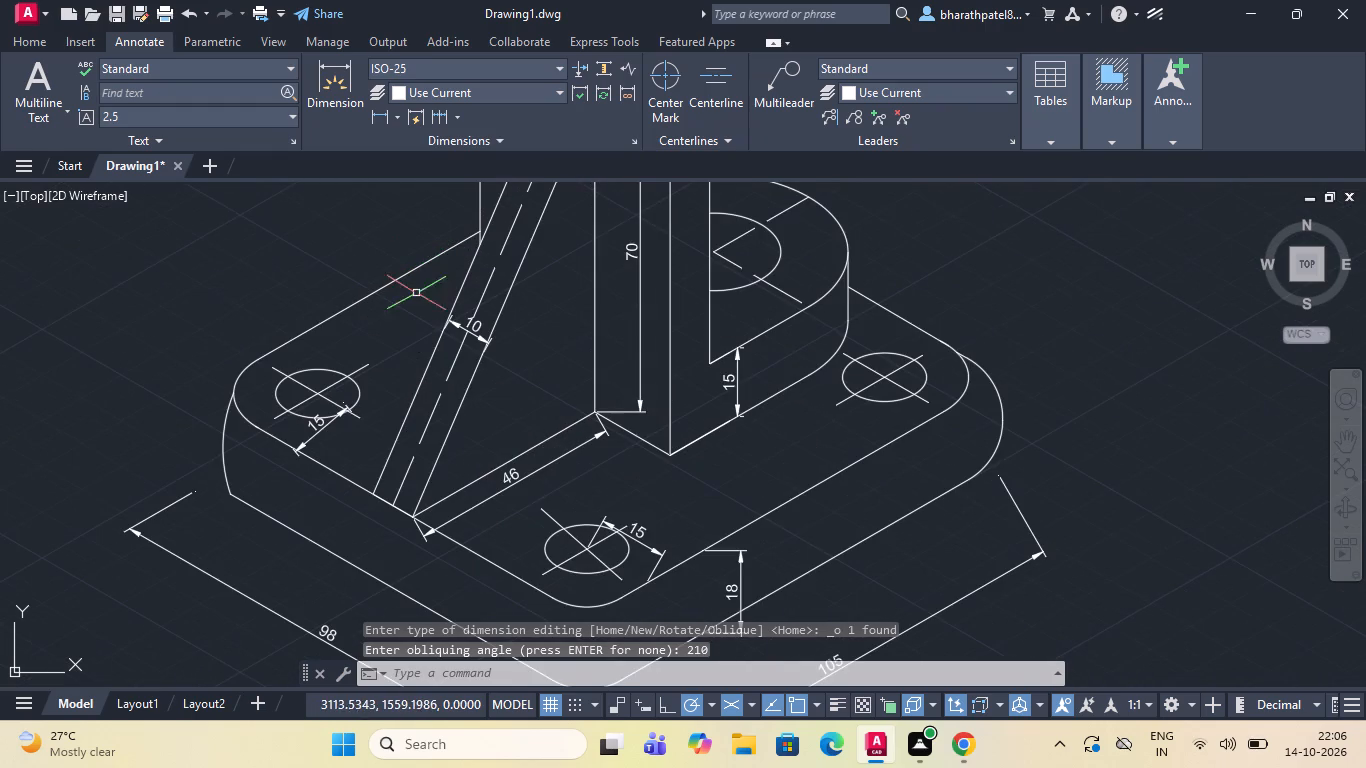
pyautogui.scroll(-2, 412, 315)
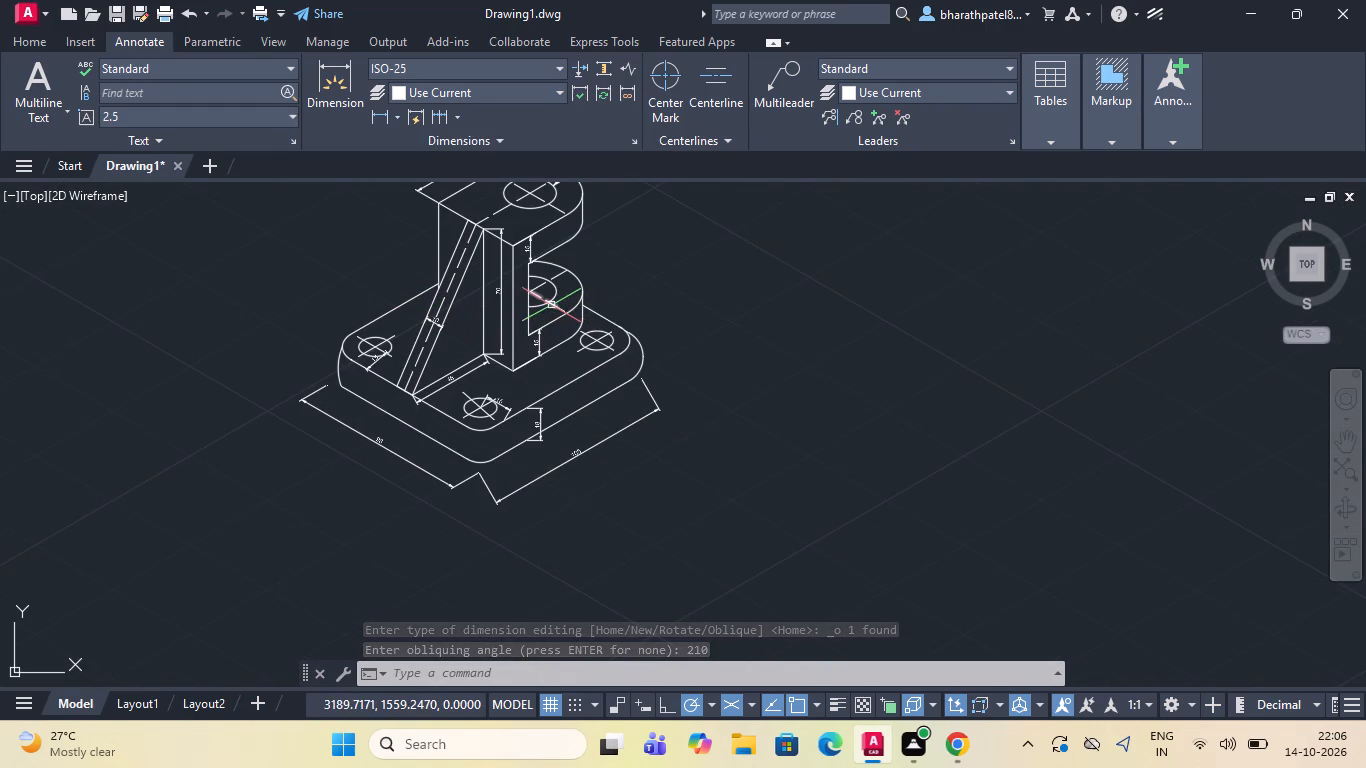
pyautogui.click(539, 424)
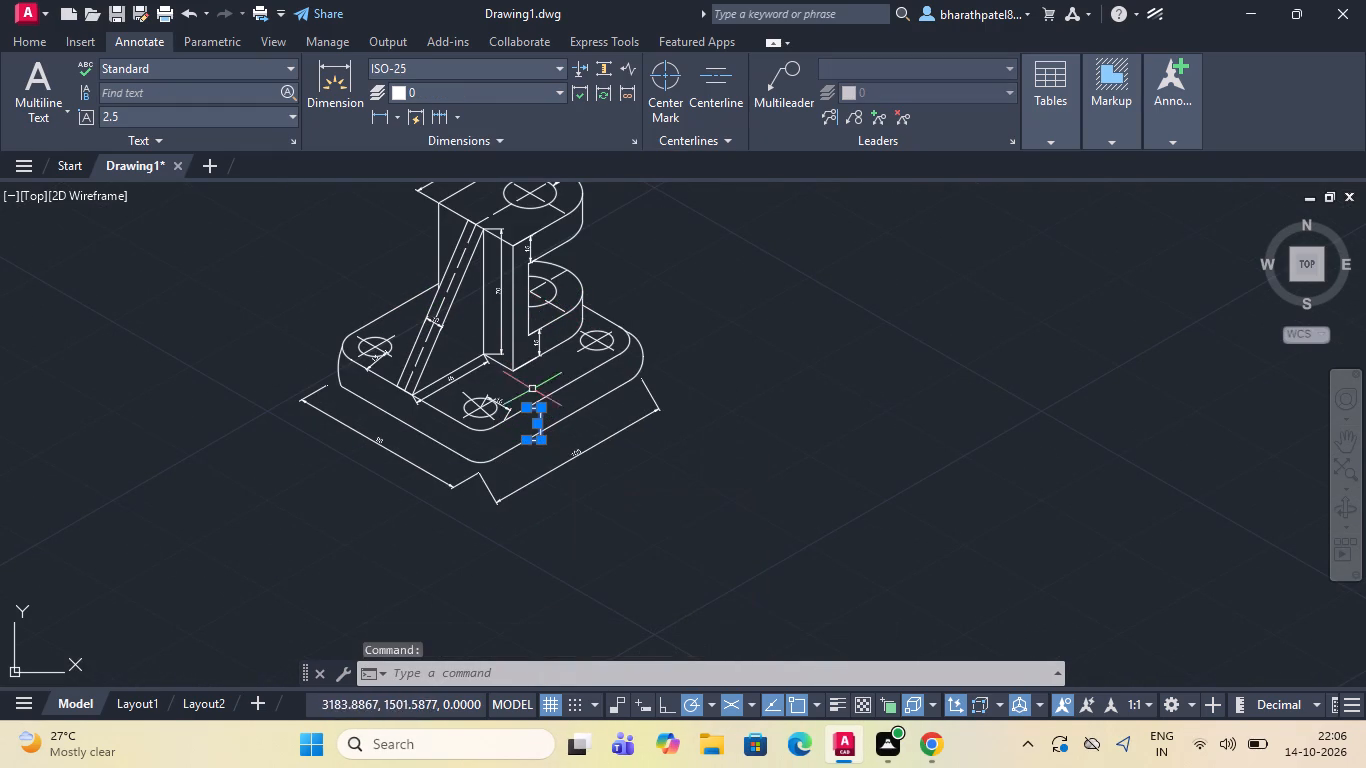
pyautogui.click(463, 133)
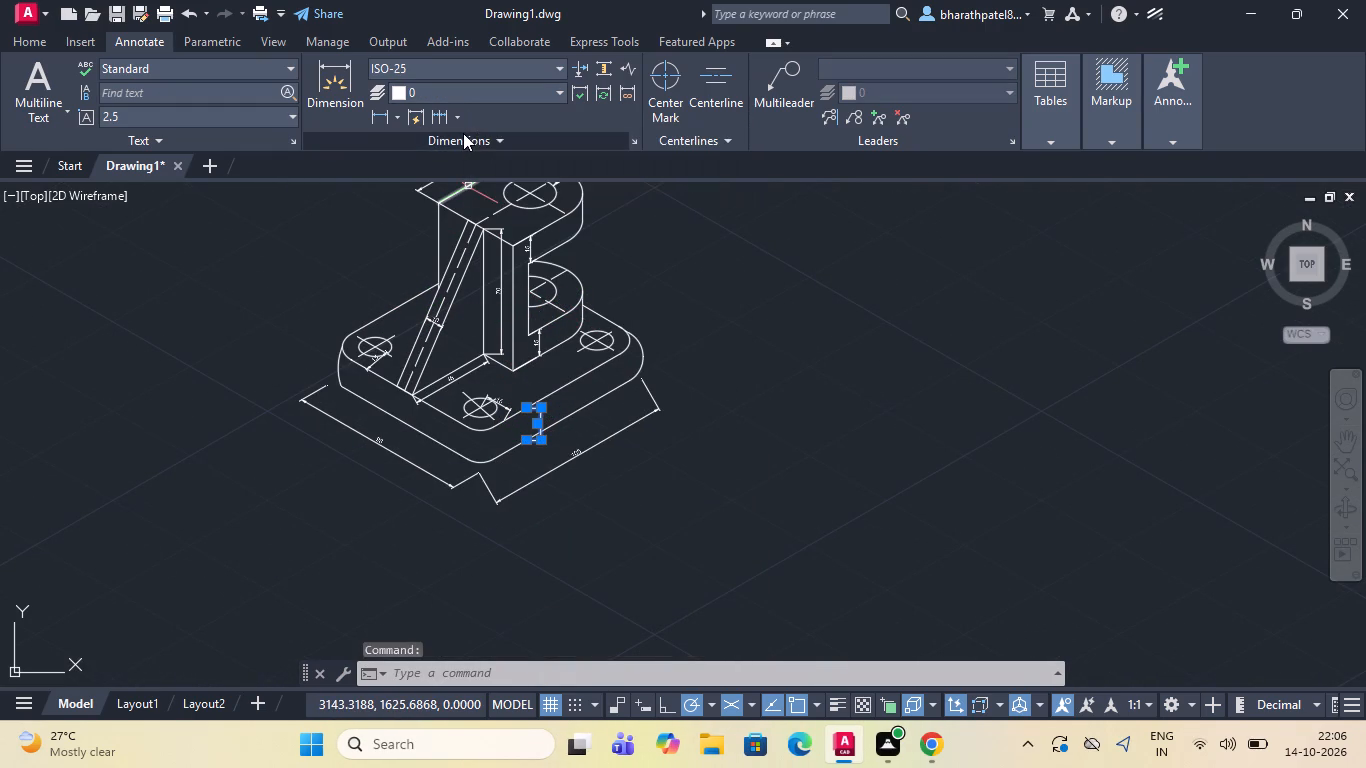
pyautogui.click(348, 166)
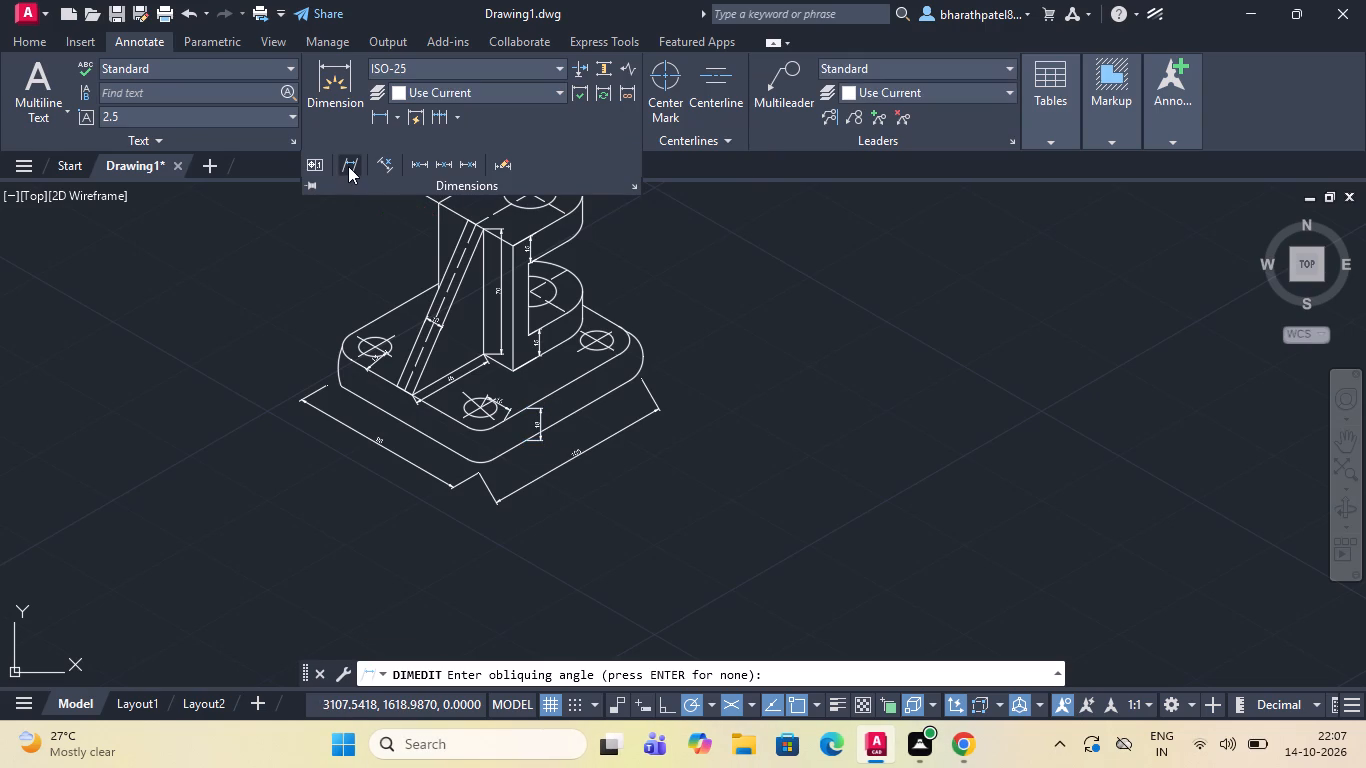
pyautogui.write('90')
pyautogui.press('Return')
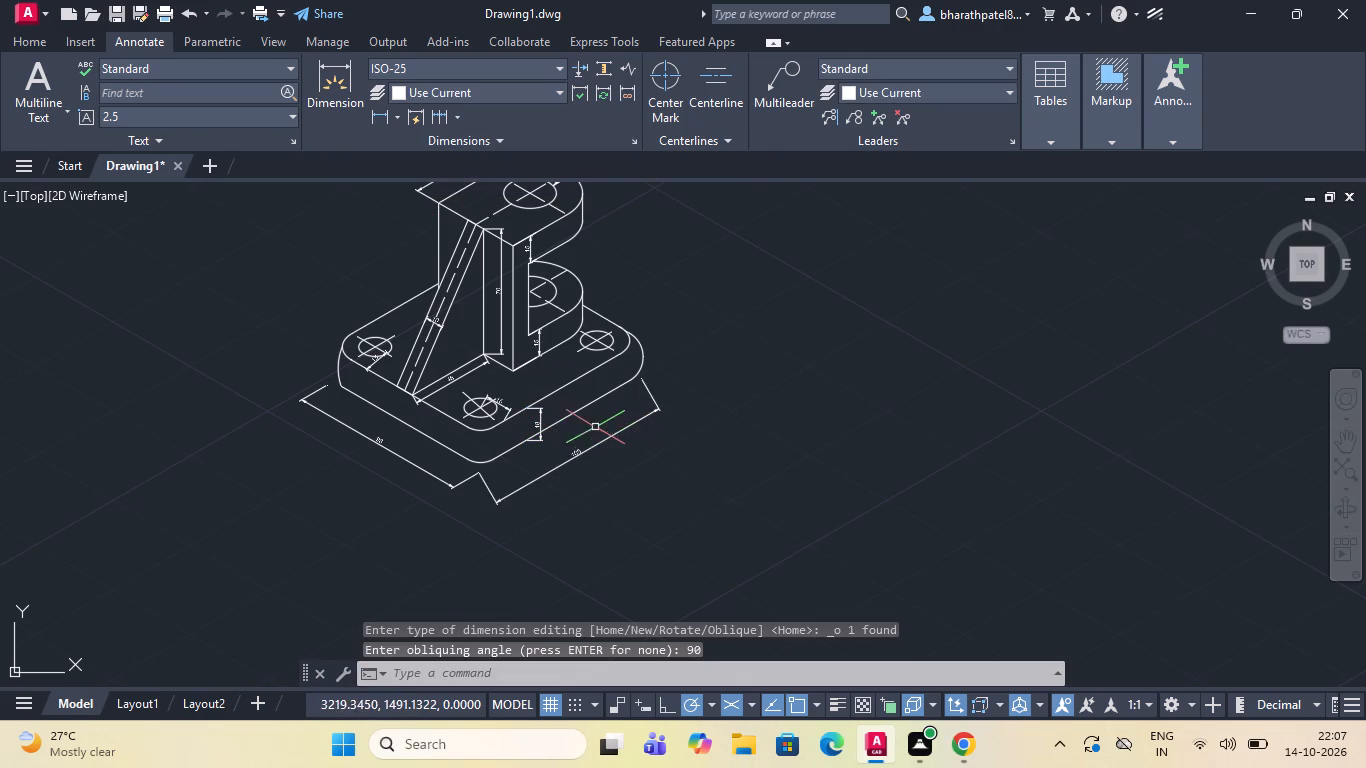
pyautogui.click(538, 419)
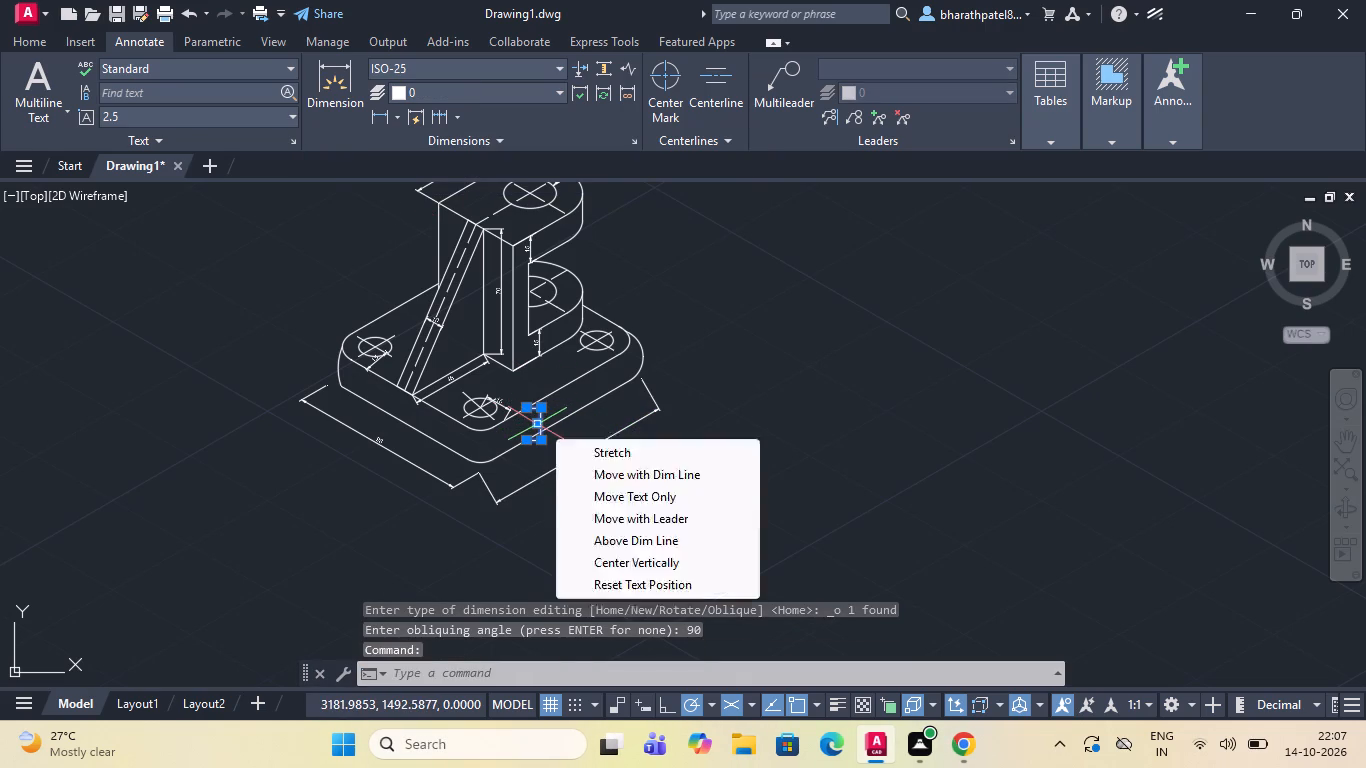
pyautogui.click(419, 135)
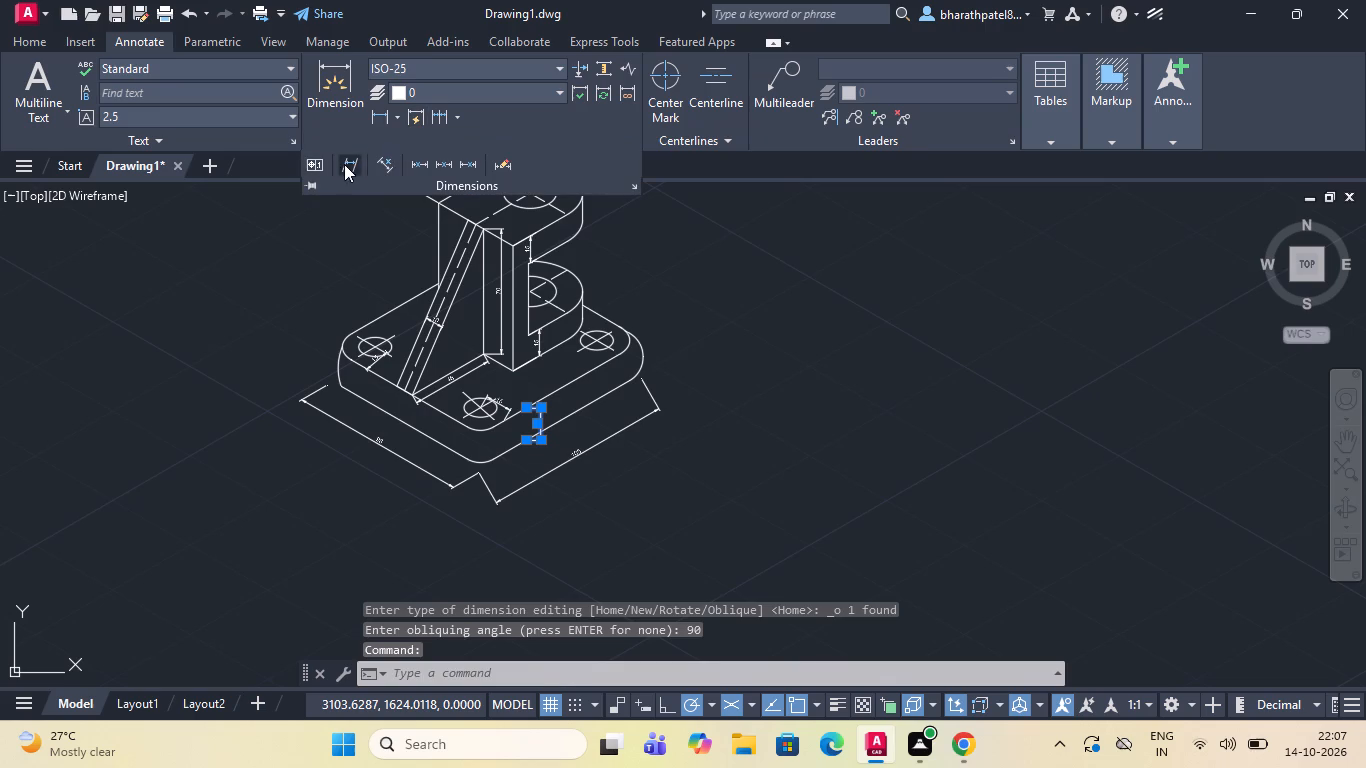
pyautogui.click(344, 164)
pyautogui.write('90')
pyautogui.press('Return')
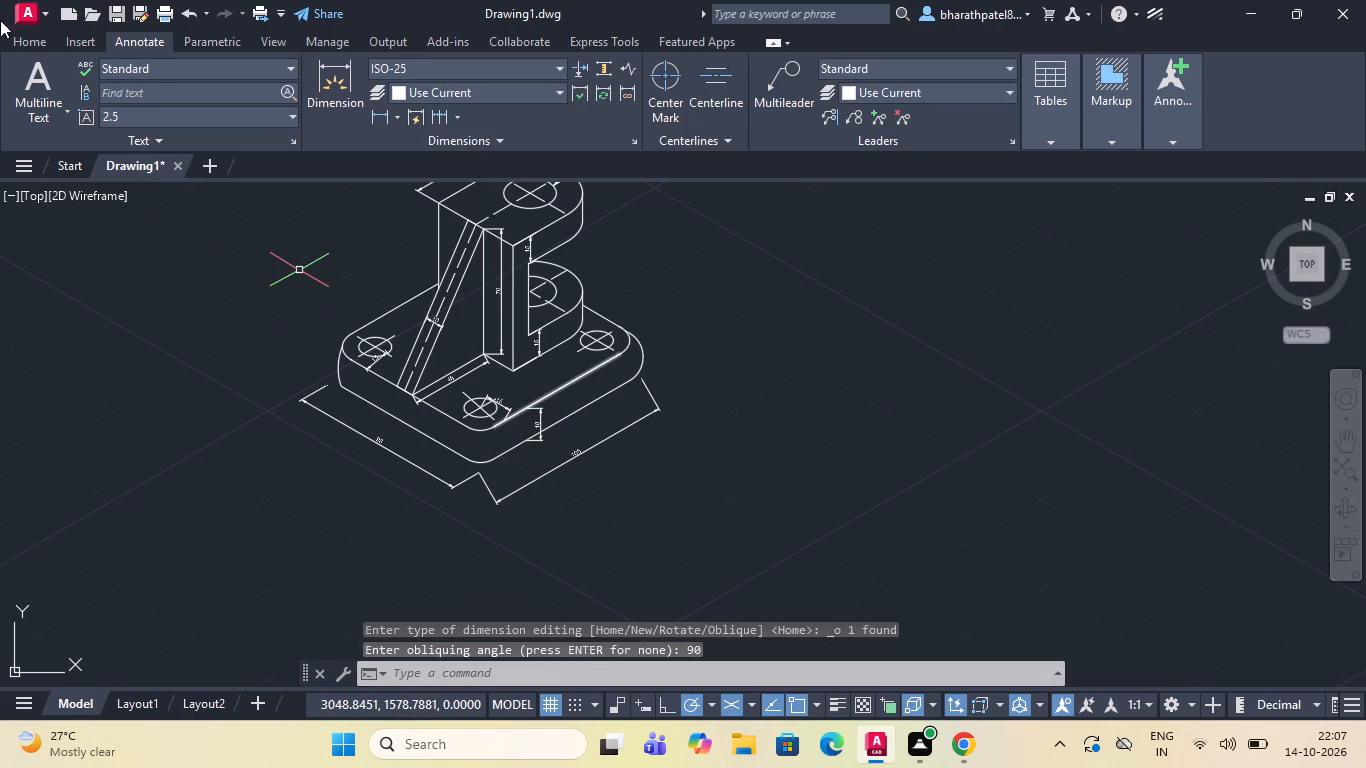
# Check the isometric direction angle with a temporary line from the centre line's end at the base hole behind the upright.
pyautogui.click(39, 40)
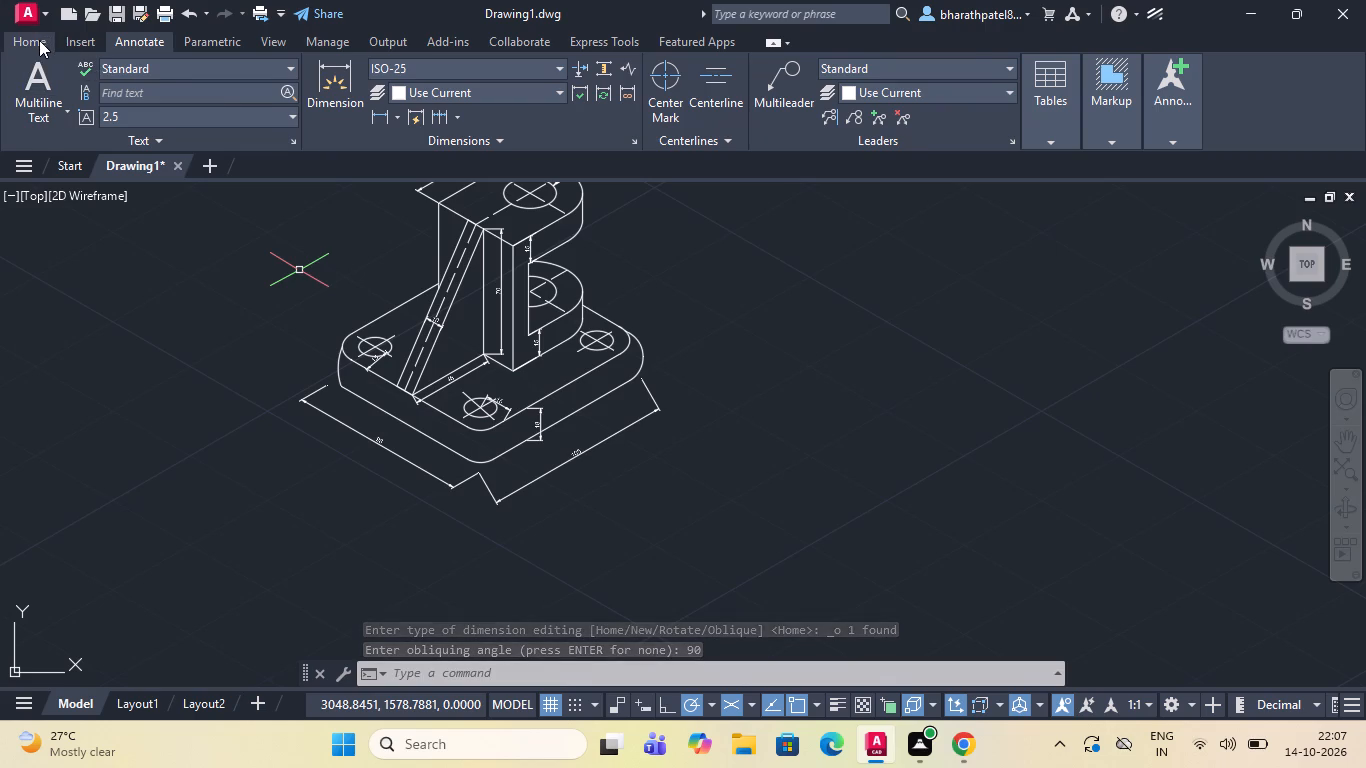
pyautogui.click(24, 71)
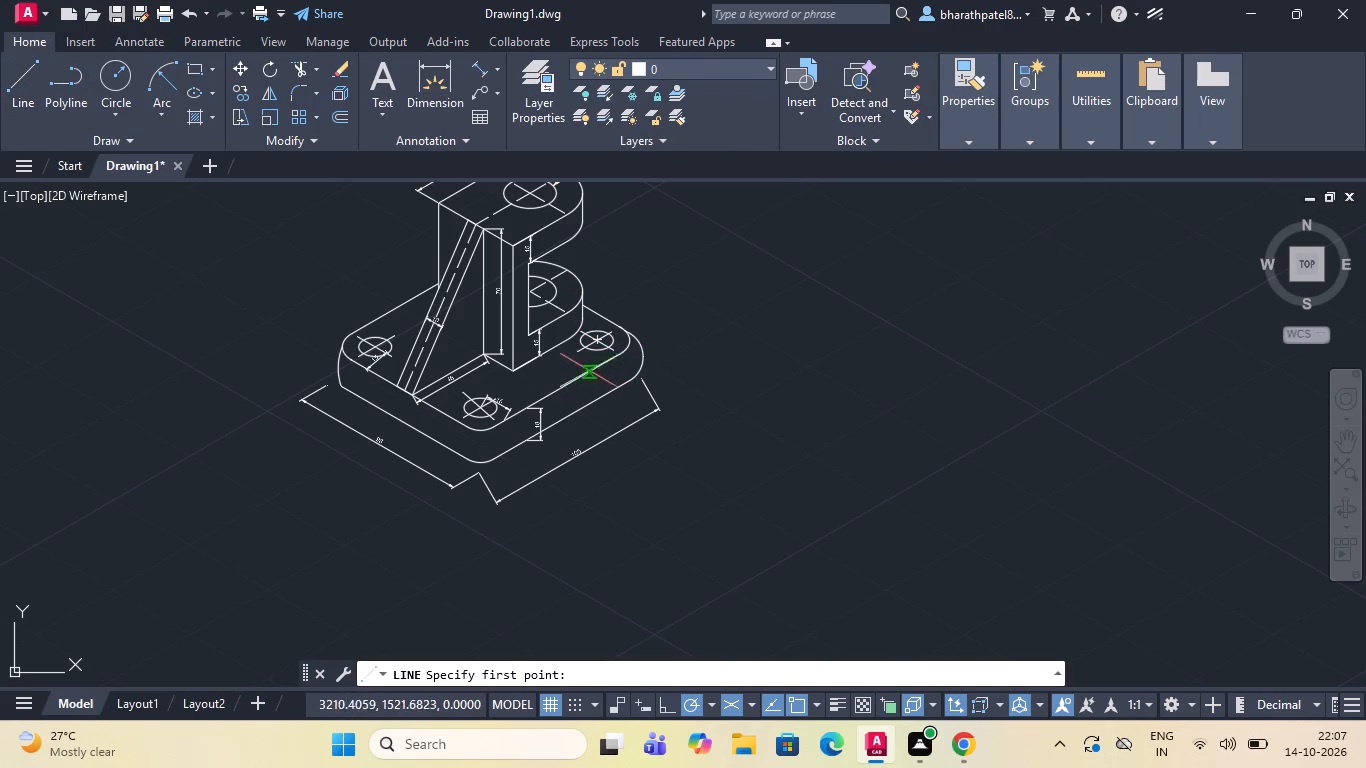
pyautogui.scroll(5, 612, 347)
pyautogui.click(615, 361)
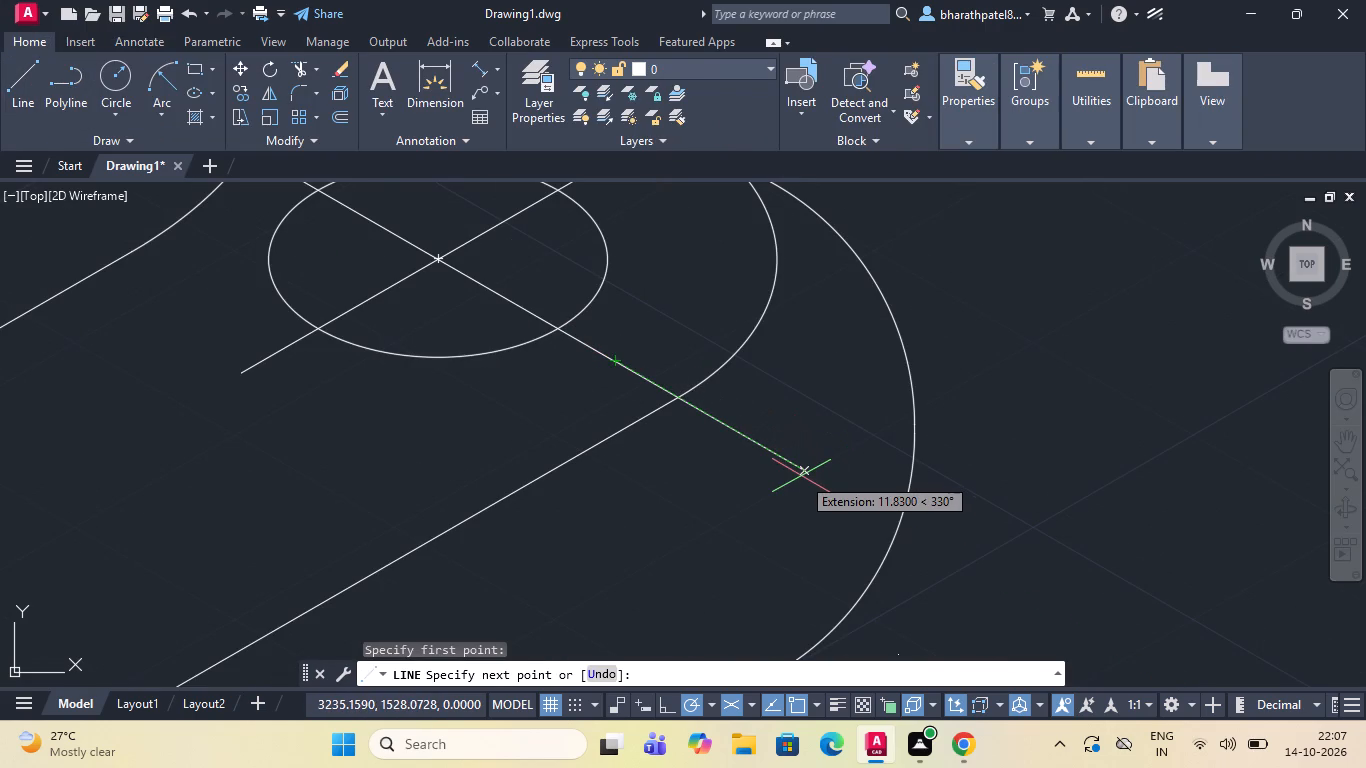
pyautogui.press('Escape')
pyautogui.scroll(-4, 575, 219)
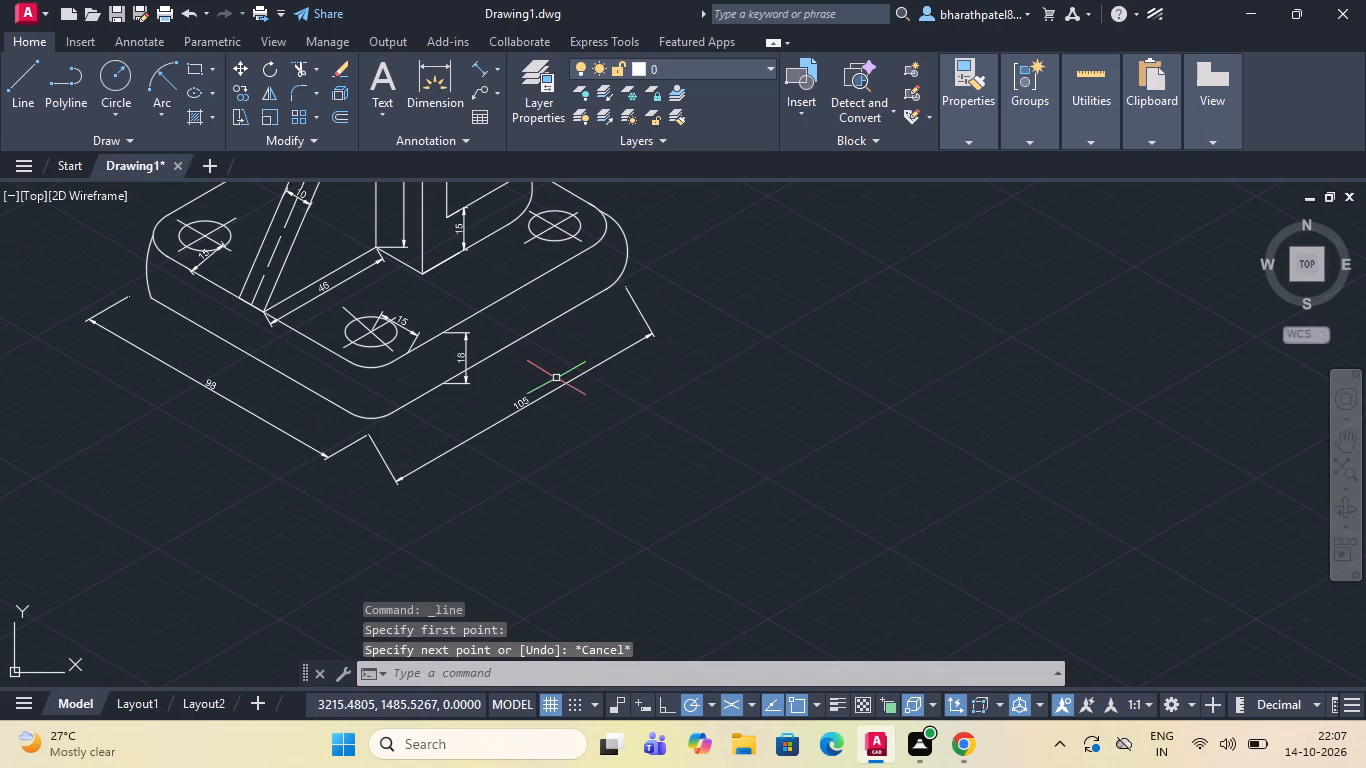
# Oblique the 105 dimension along the base's long side to an angle of 330.
pyautogui.click(559, 386)
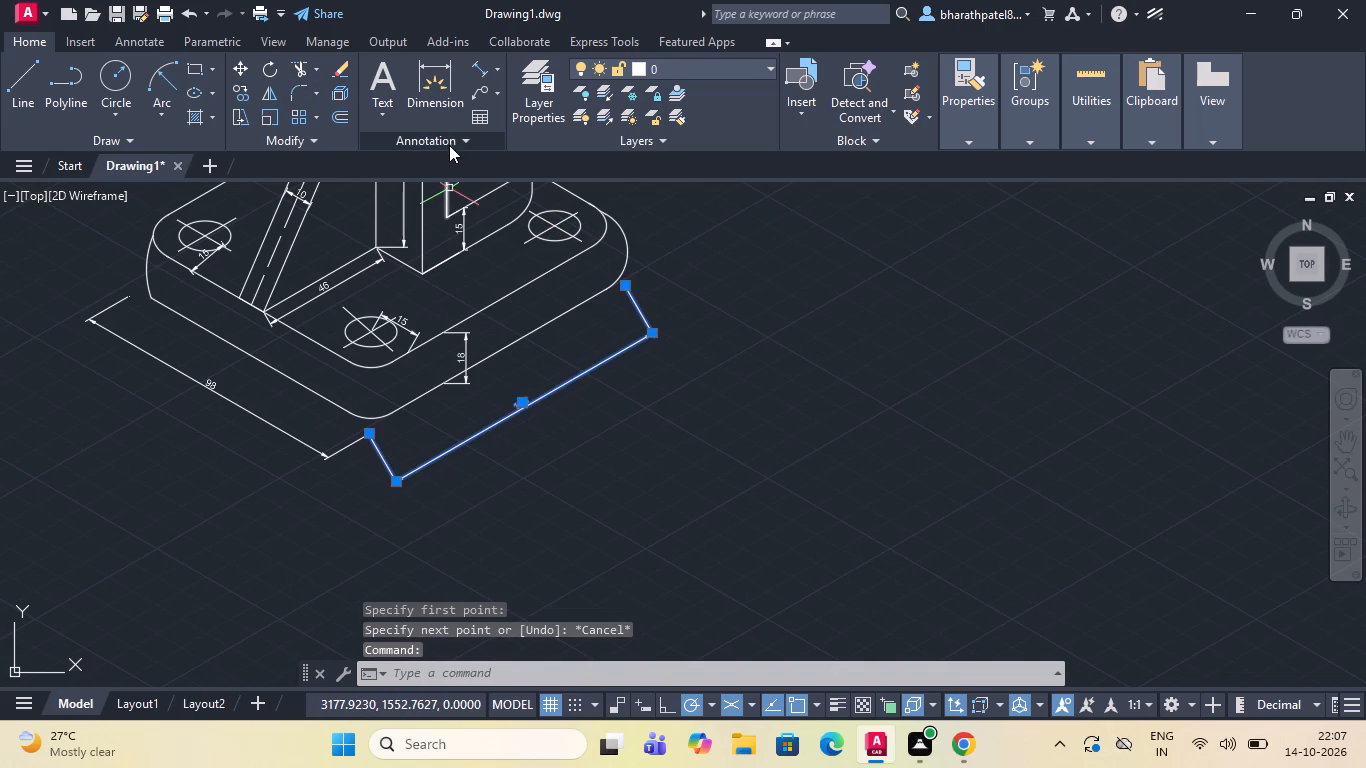
pyautogui.click(443, 140)
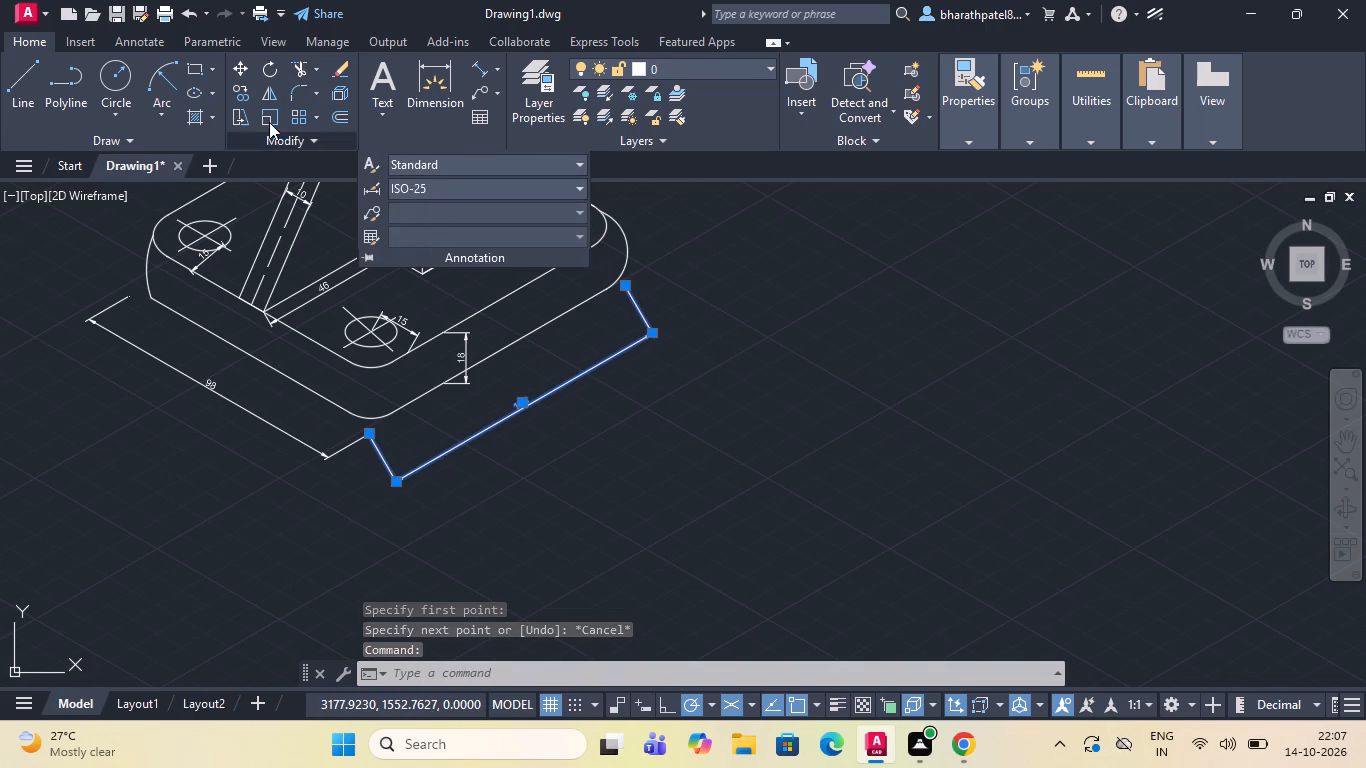
pyautogui.click(149, 37)
pyautogui.click(457, 142)
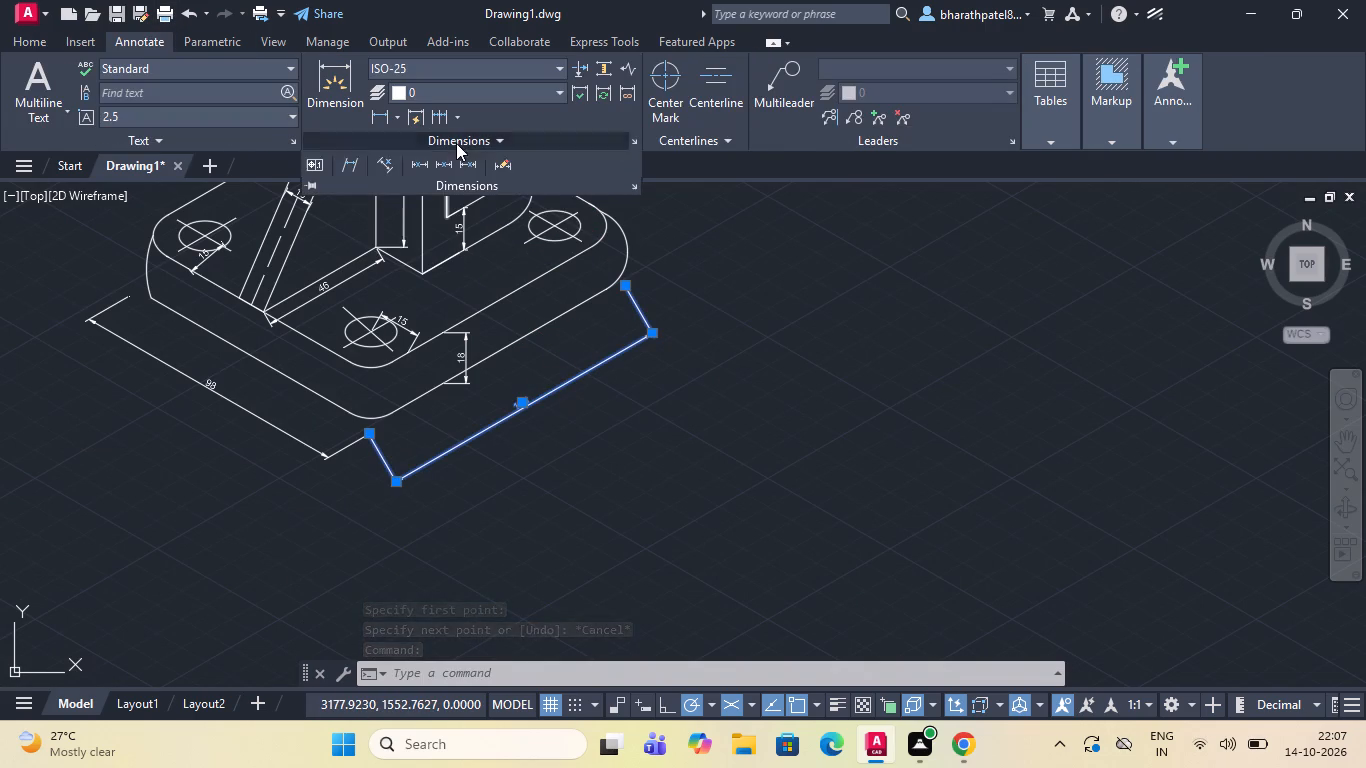
pyautogui.click(345, 162)
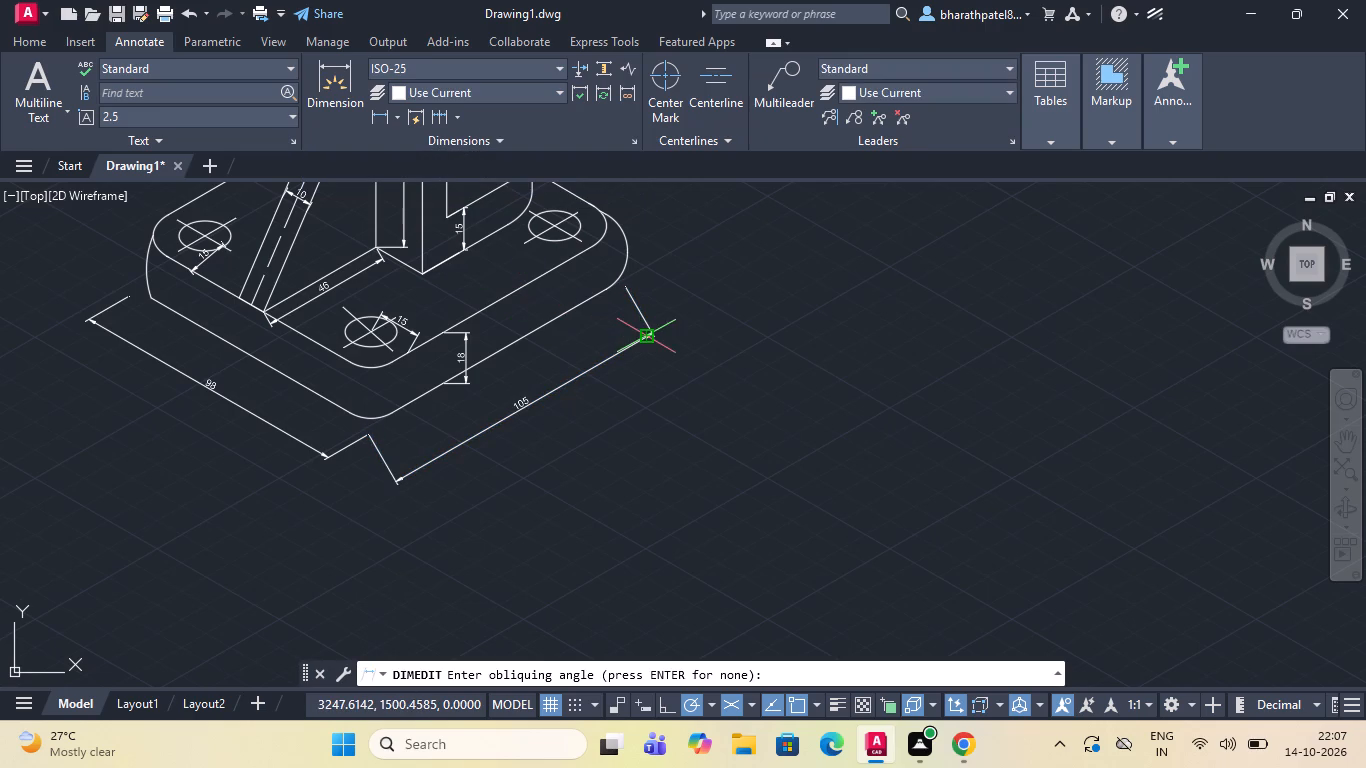
pyautogui.write('330')
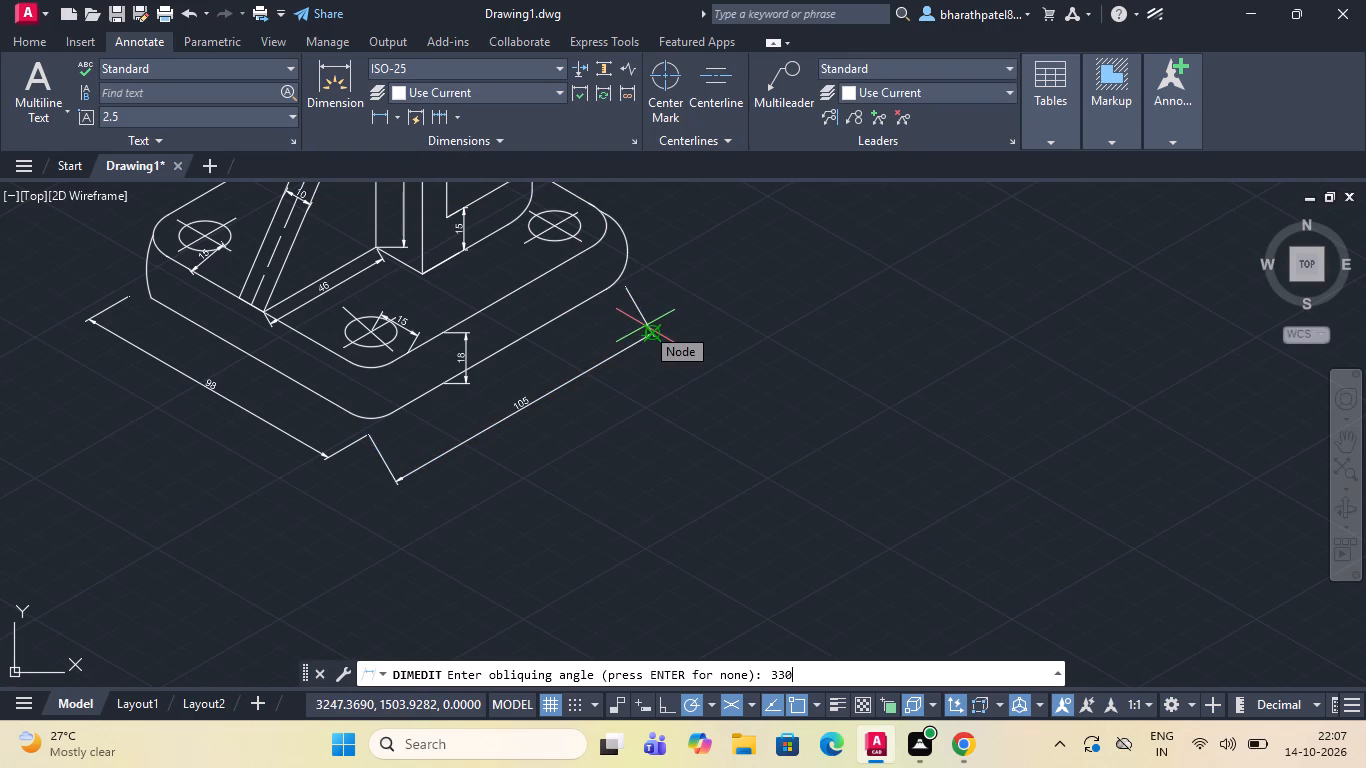
pyautogui.press('Return')
# Oblique the 15 dimension at the base's front corner hole to an angle of 30.
pyautogui.scroll(-1, 611, 293)
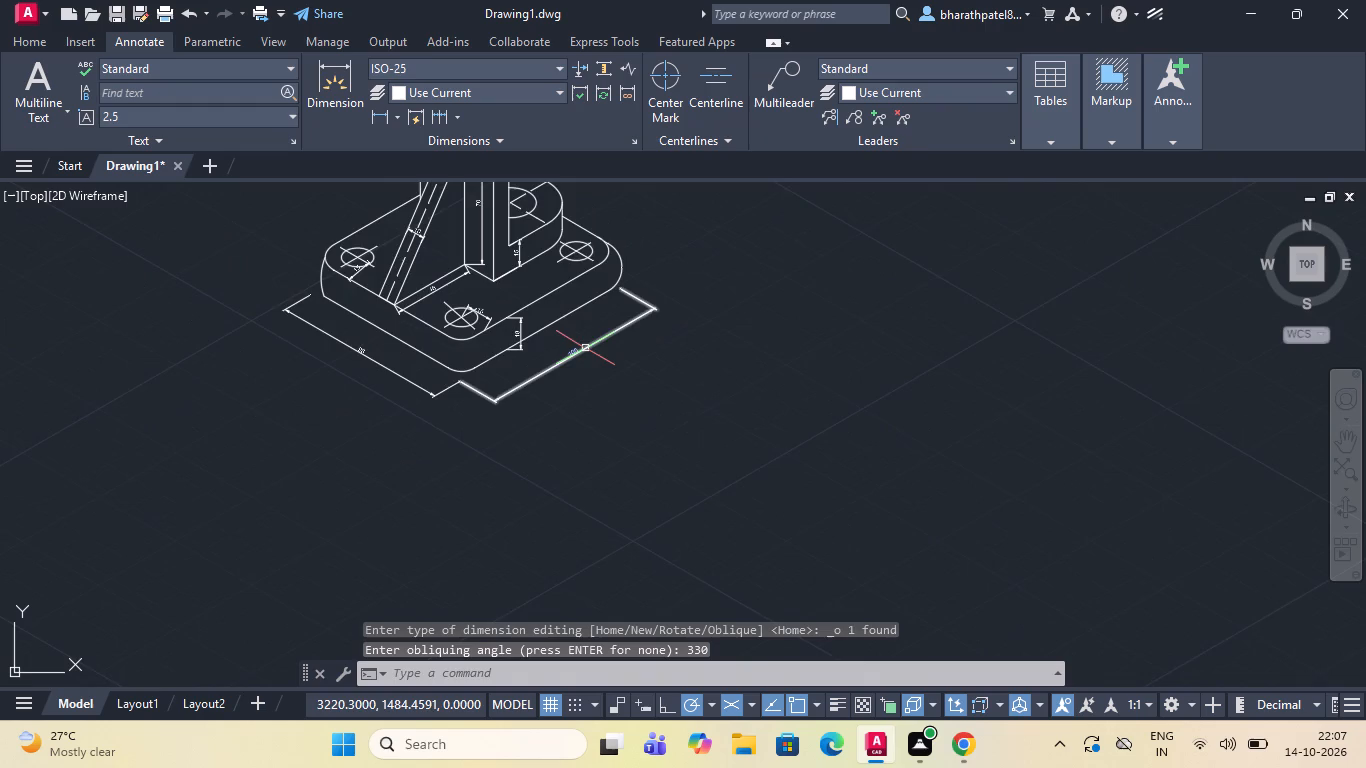
pyautogui.scroll(-1, 585, 348)
pyautogui.scroll(3, 567, 302)
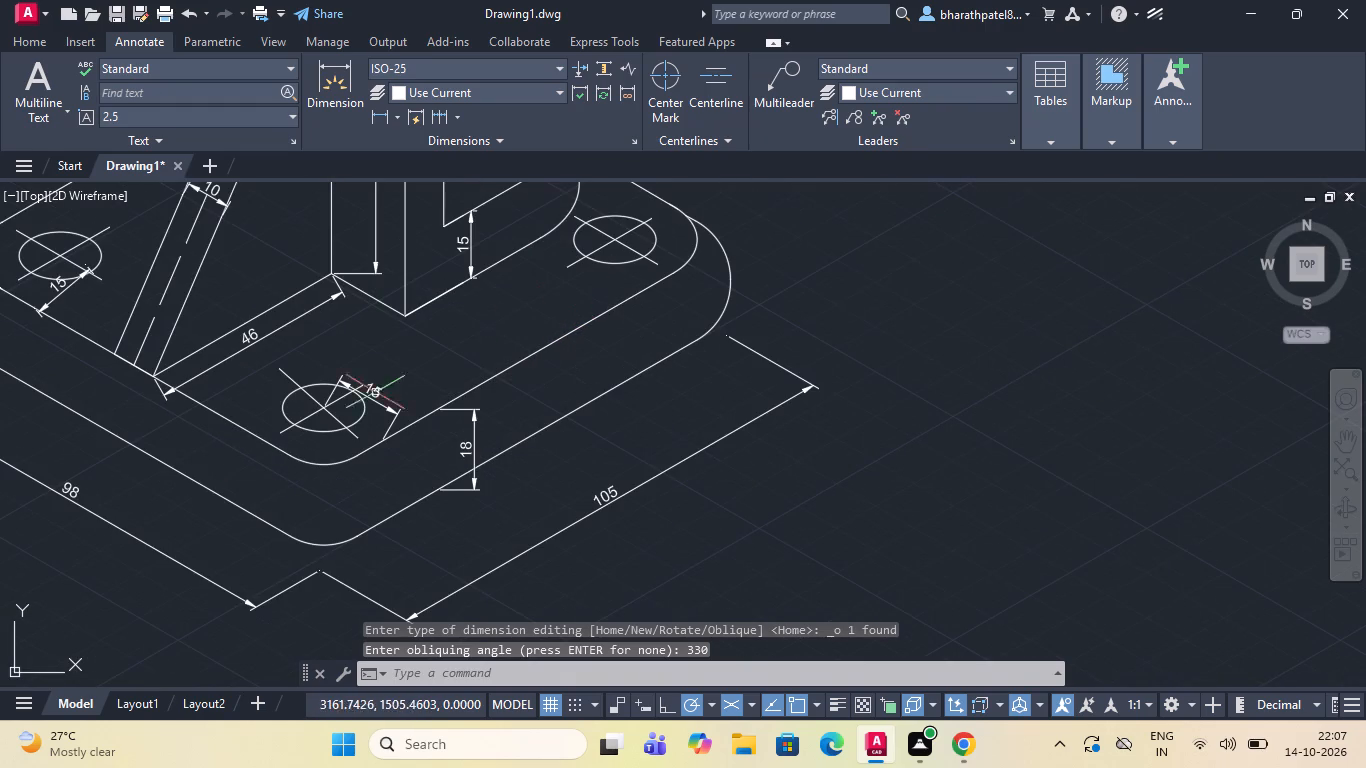
pyautogui.click(374, 401)
pyautogui.click(478, 138)
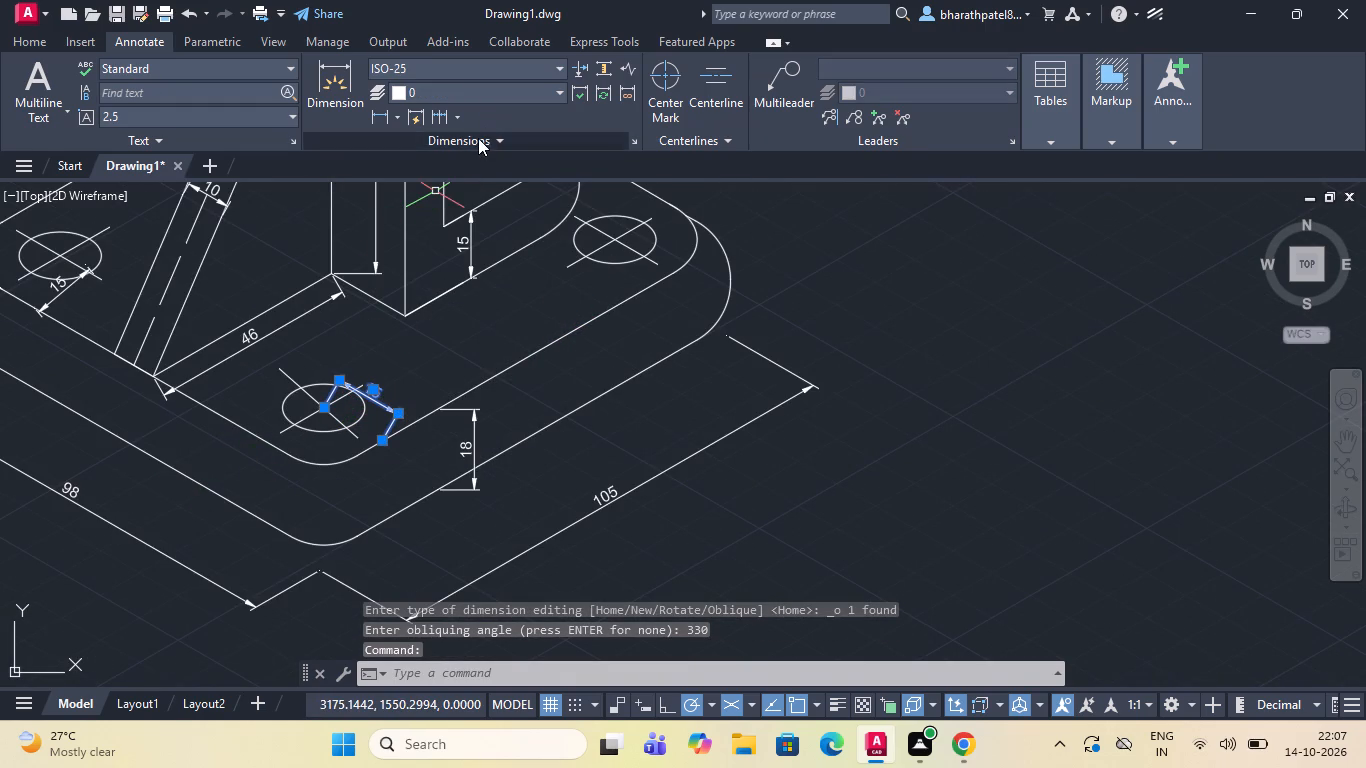
pyautogui.click(350, 157)
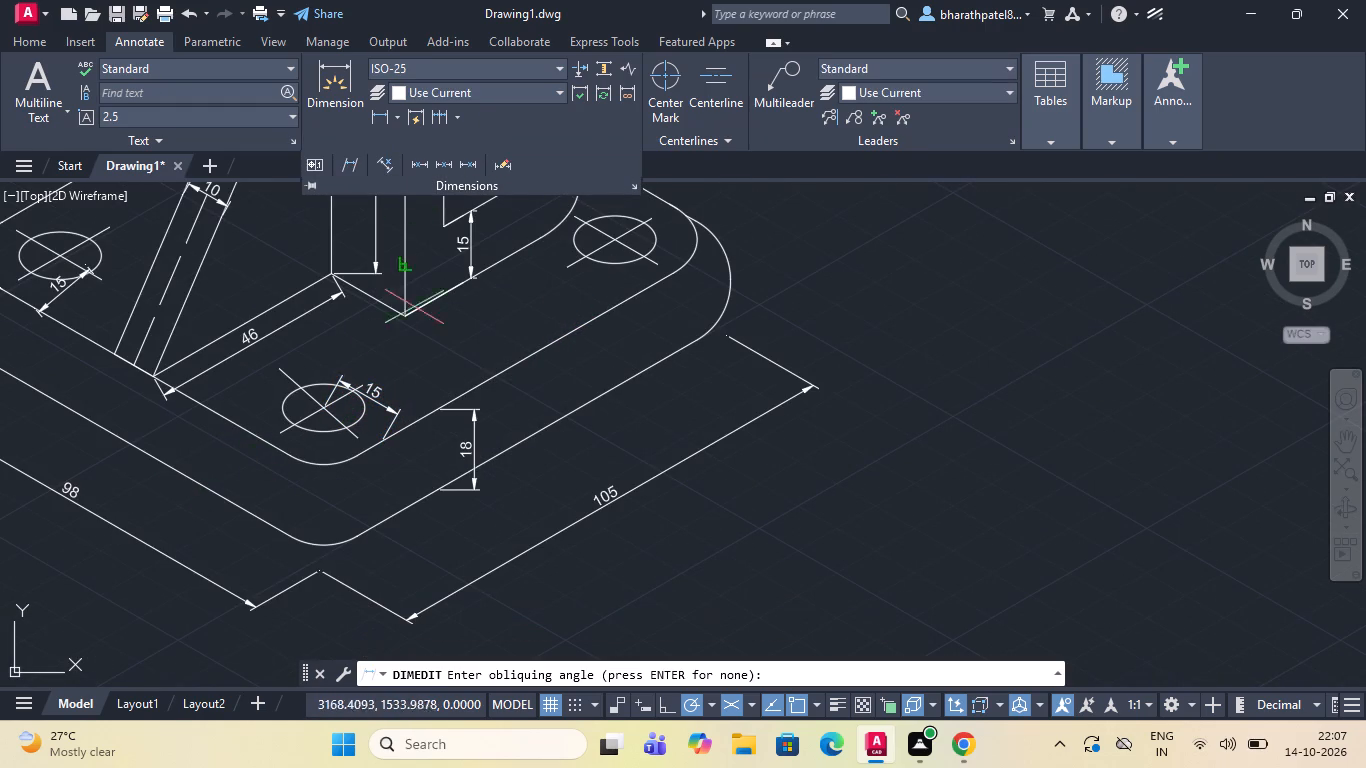
pyautogui.write('30')
pyautogui.press('Return')
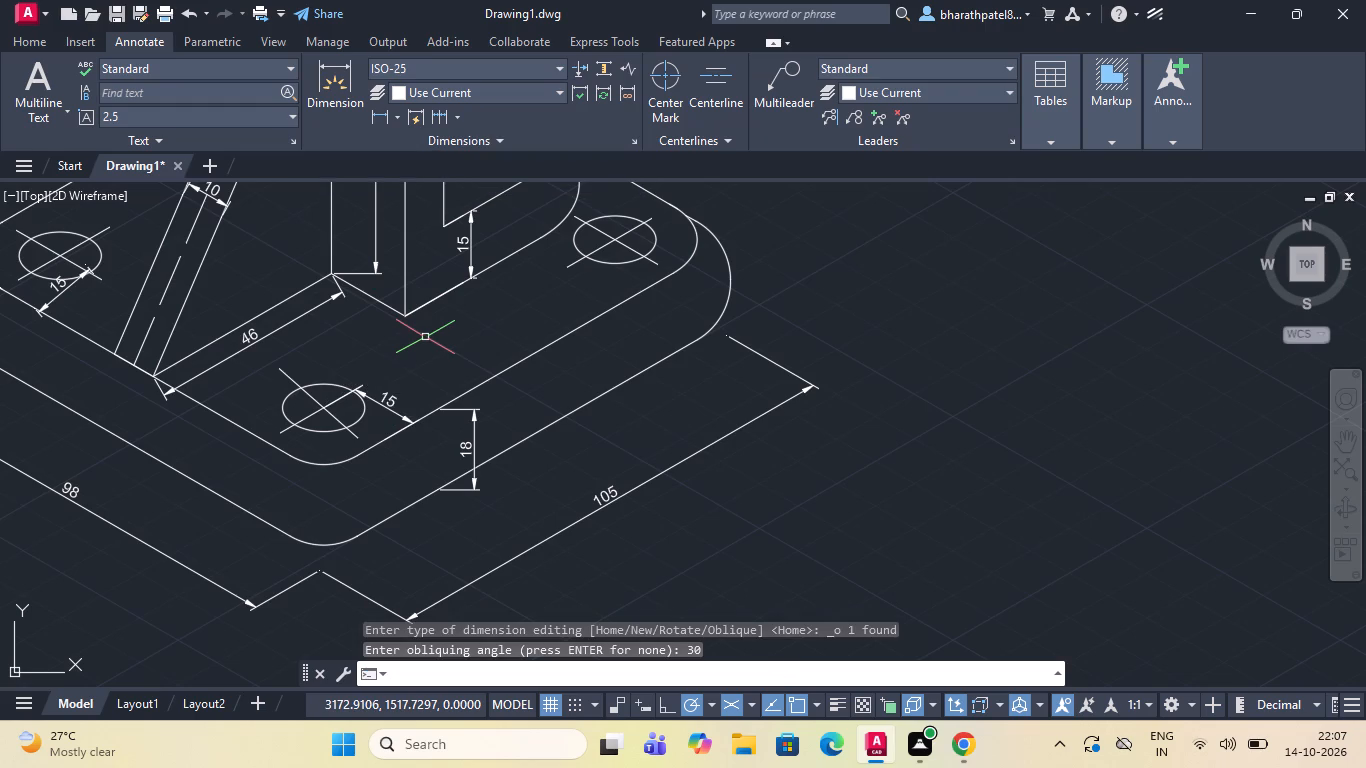
# Examine the dimensions around the upright and upper lug to see which still need obliquing.
pyautogui.scroll(-3, 430, 334)
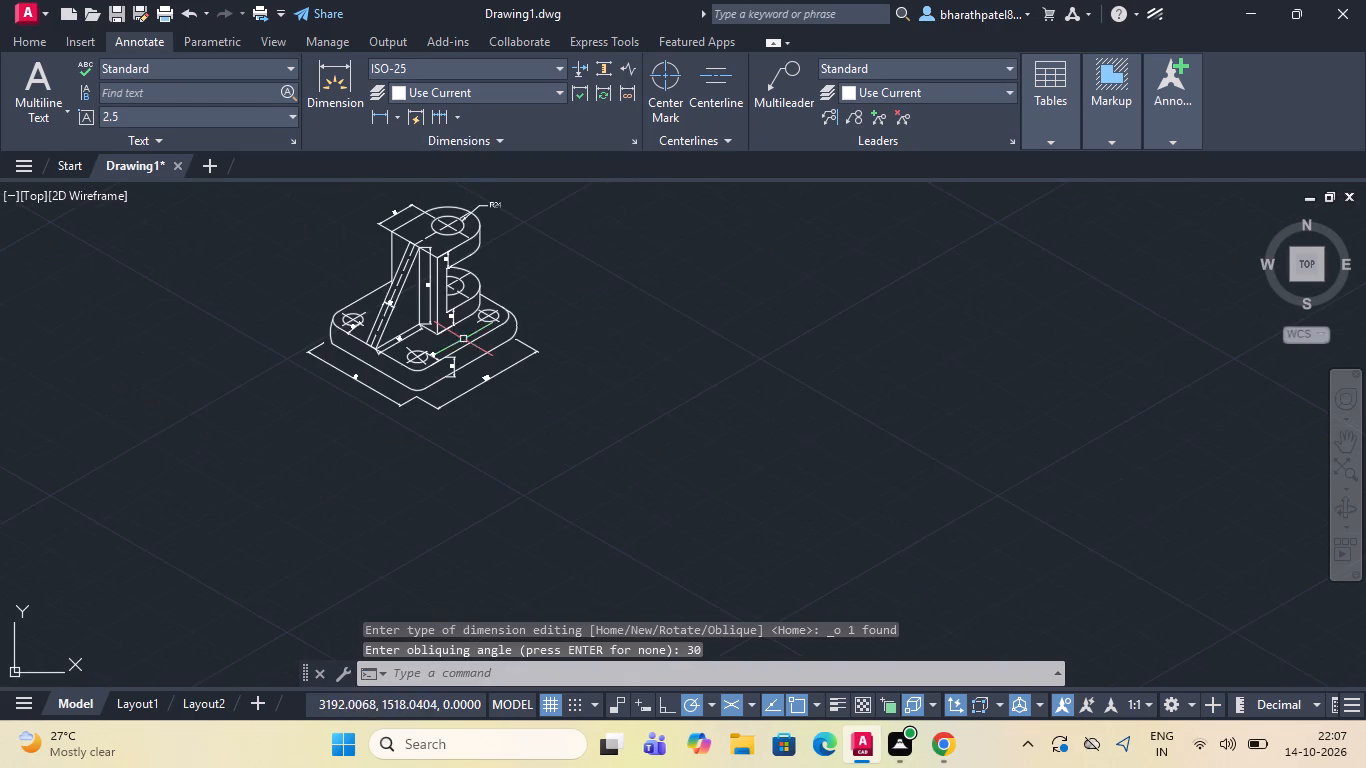
pyautogui.scroll(3, 456, 230)
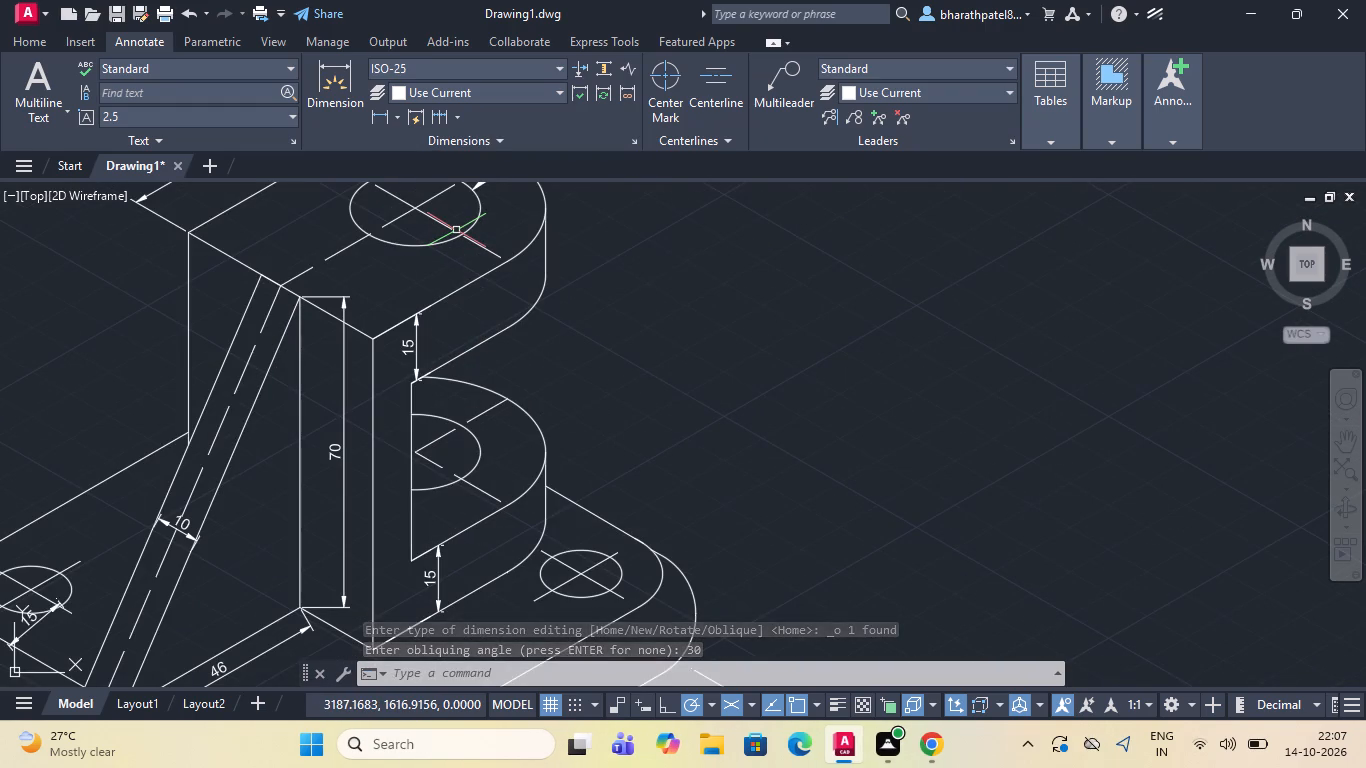
pyautogui.scroll(-3, 455, 229)
pyautogui.scroll(3, 448, 206)
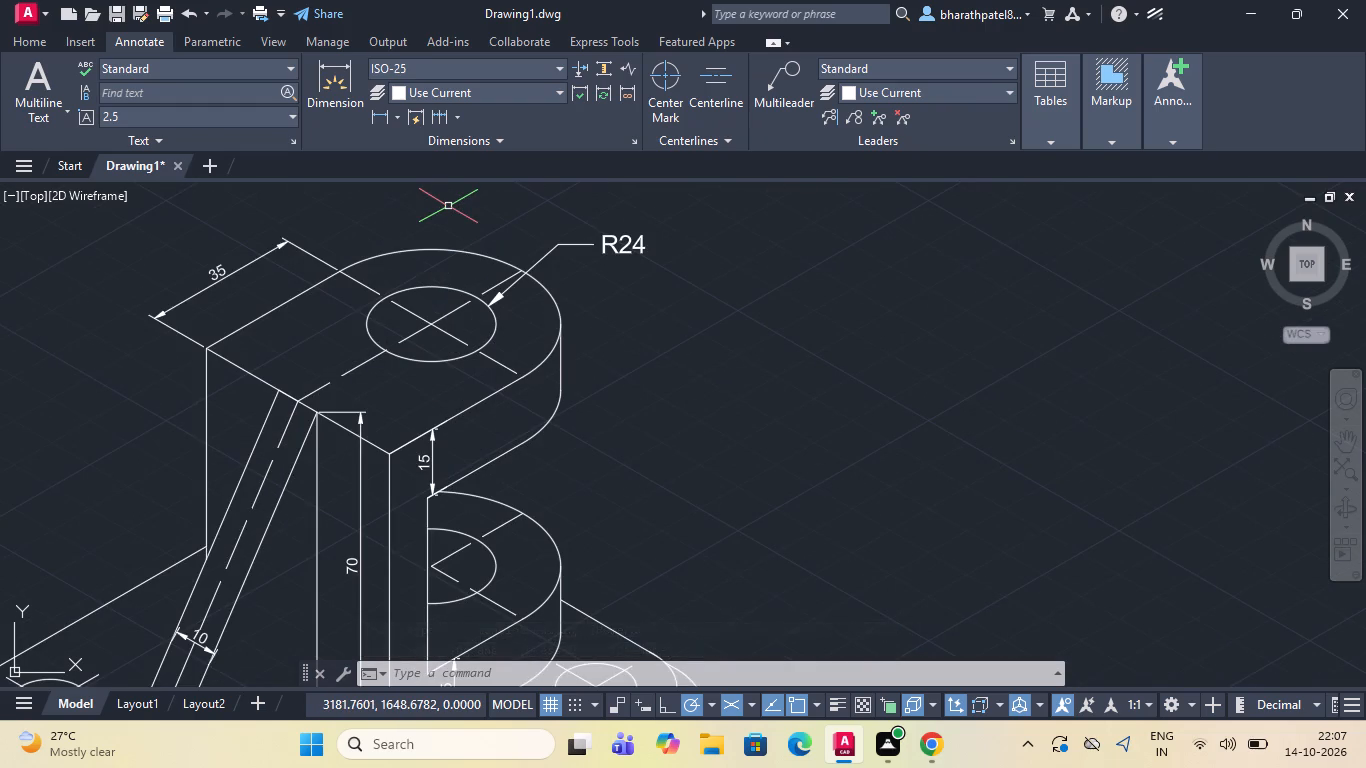
pyautogui.scroll(-3, 448, 206)
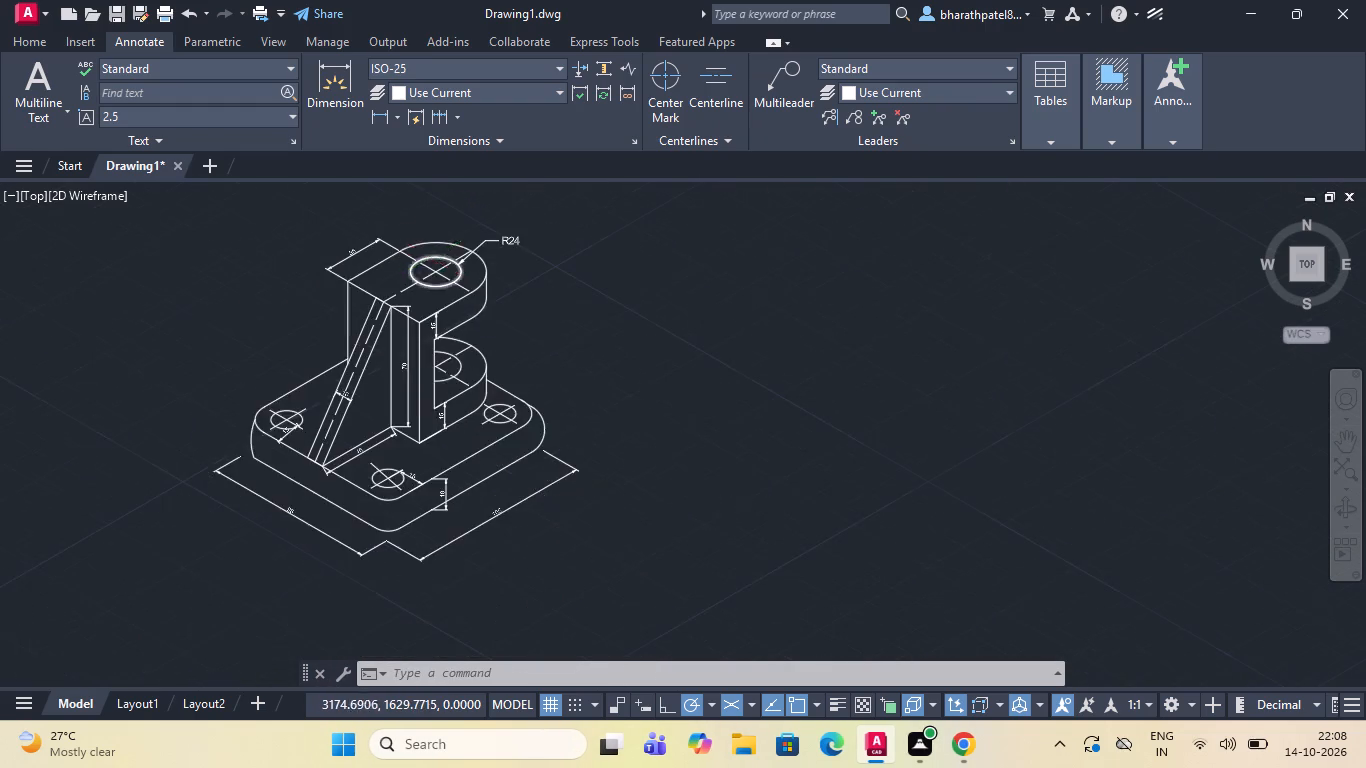
# Oblique the 15 dimension at the base hole beside the rib to an angle of 30 and inspect it.
pyautogui.scroll(3, 309, 401)
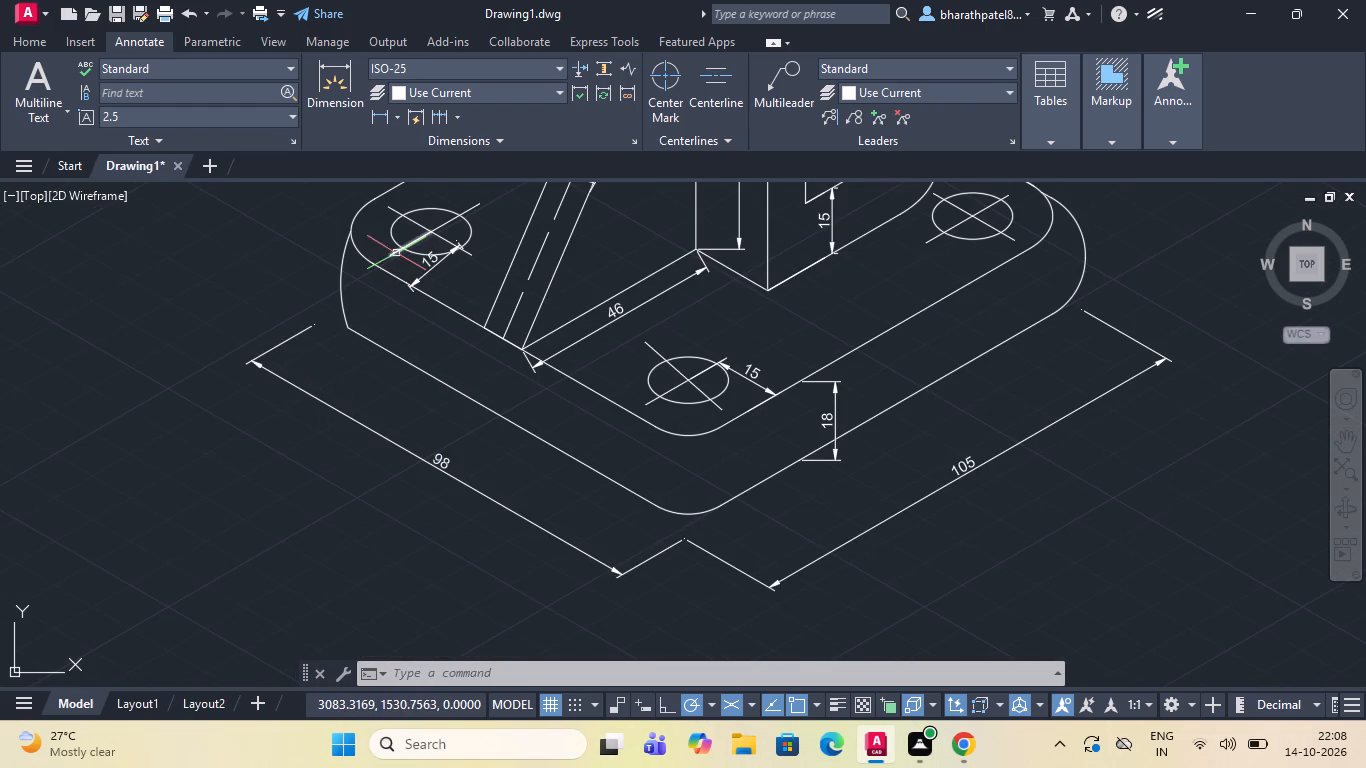
pyautogui.scroll(-1, 419, 419)
pyautogui.scroll(2, 422, 292)
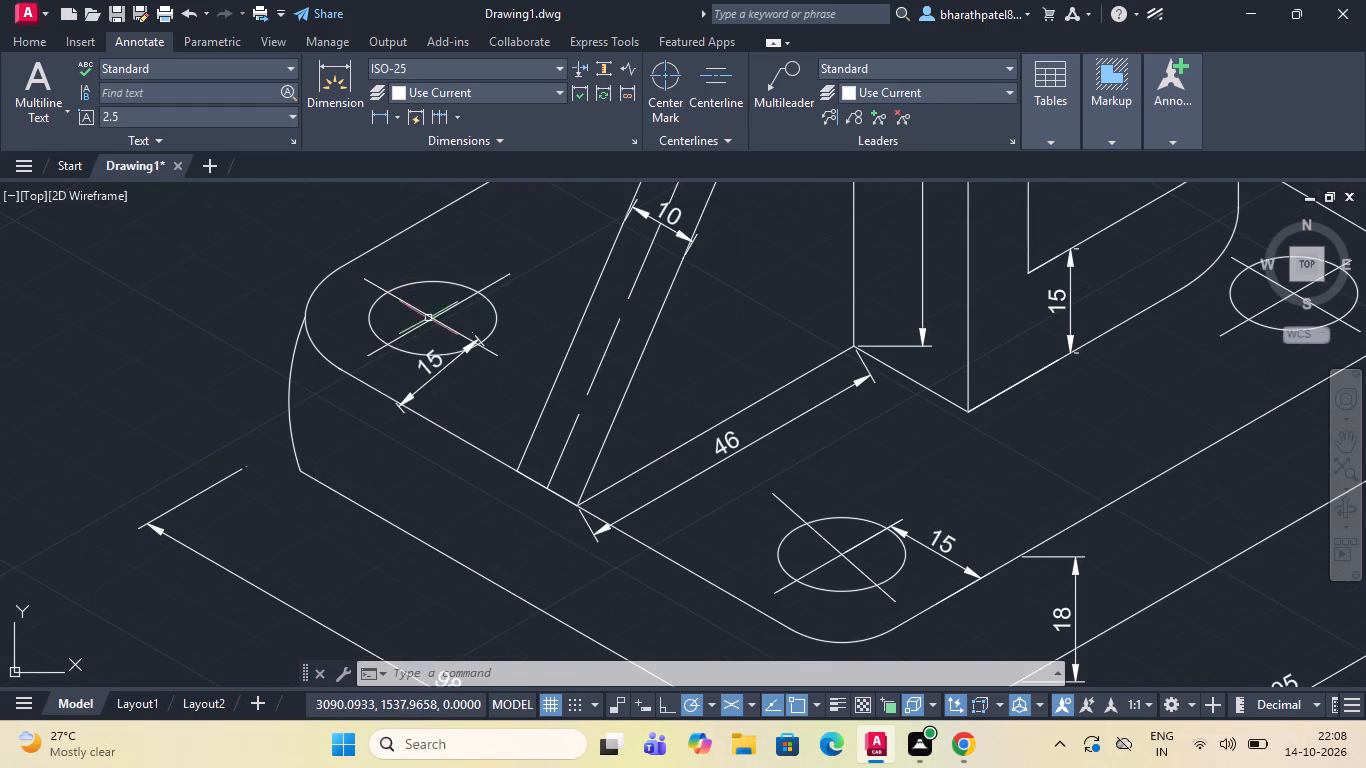
pyautogui.click(441, 368)
pyautogui.scroll(-1, 442, 368)
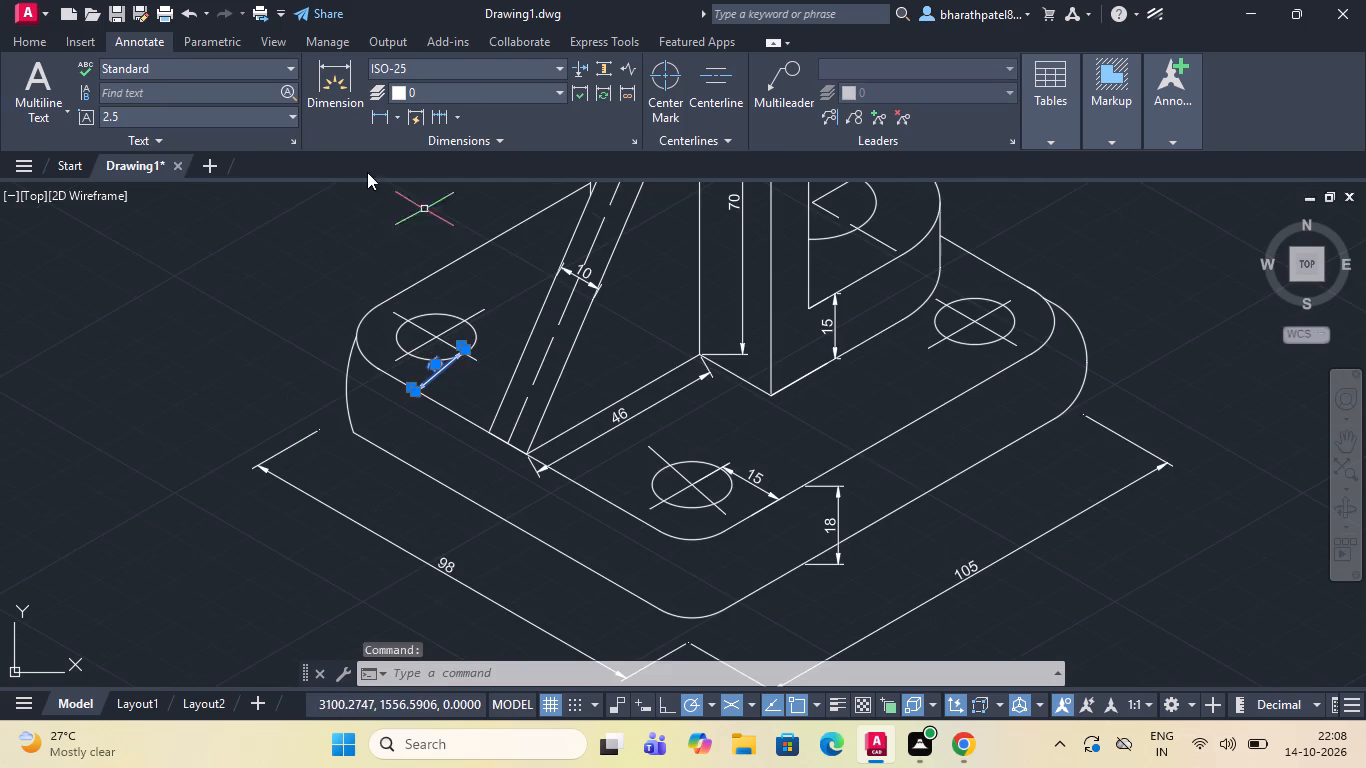
pyautogui.click(483, 140)
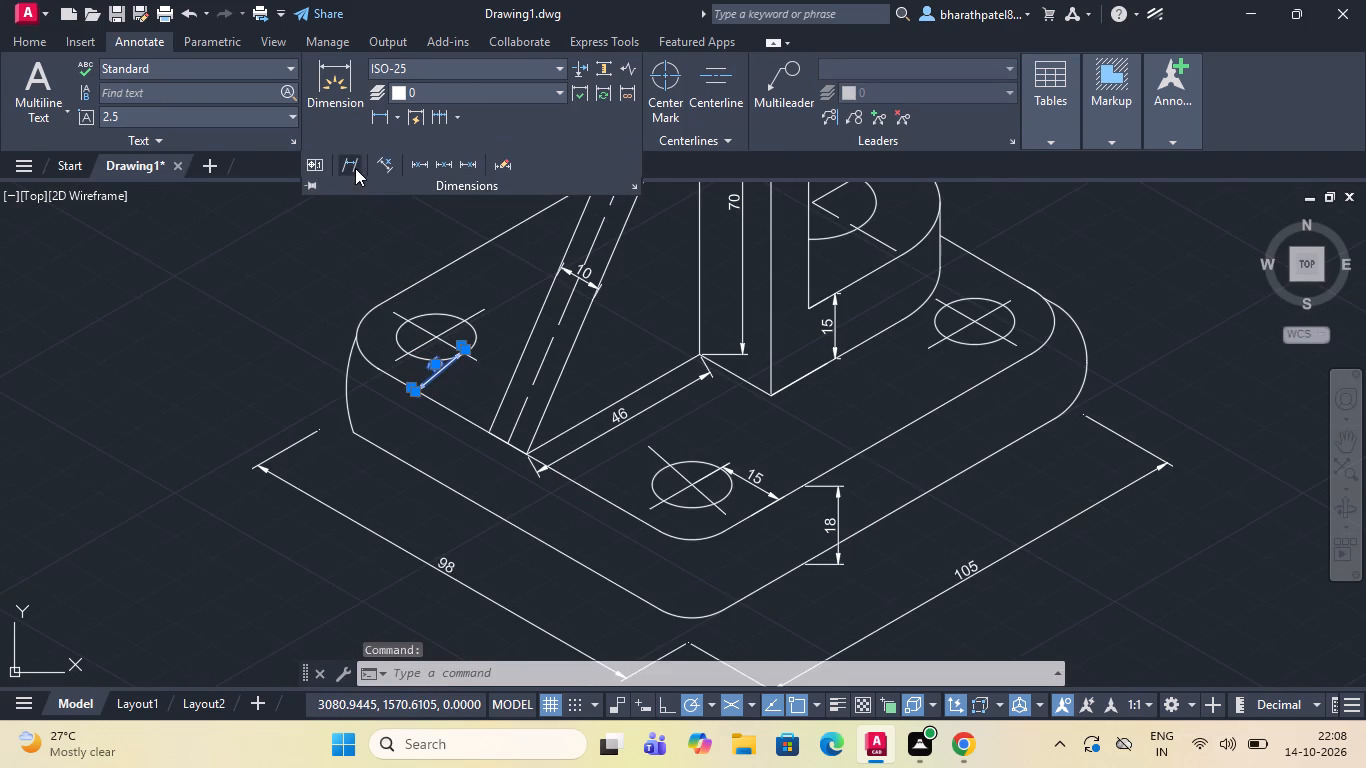
pyautogui.click(352, 163)
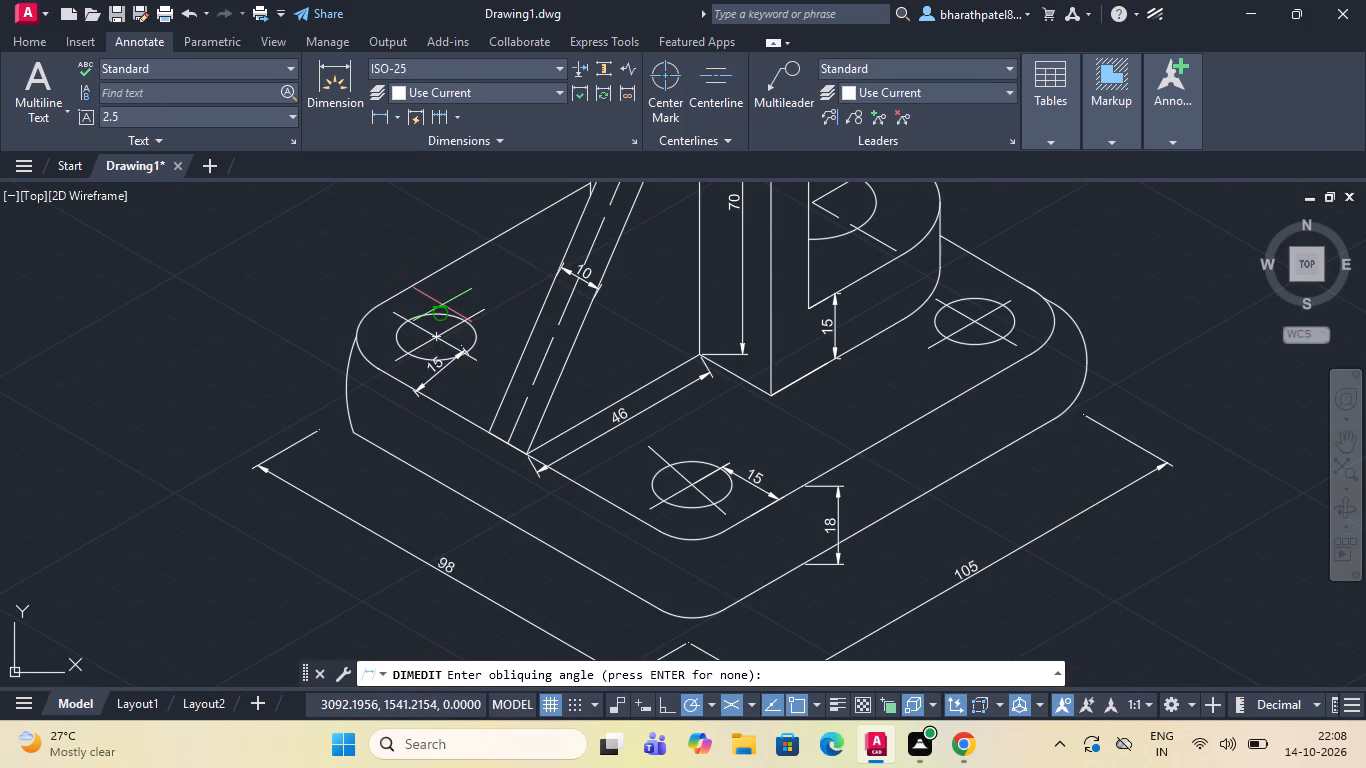
pyautogui.write('30')
pyautogui.press('Return')
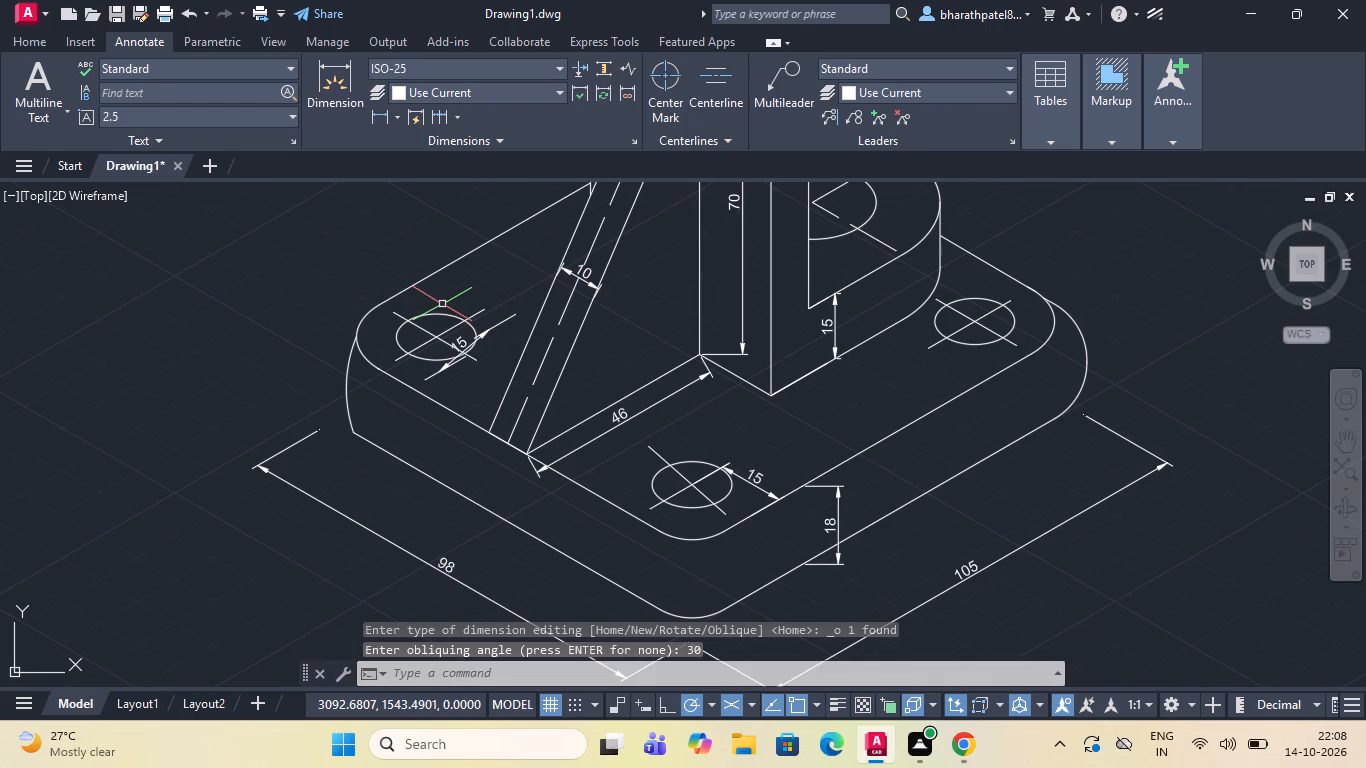
pyautogui.scroll(-1, 434, 357)
pyautogui.scroll(3, 427, 322)
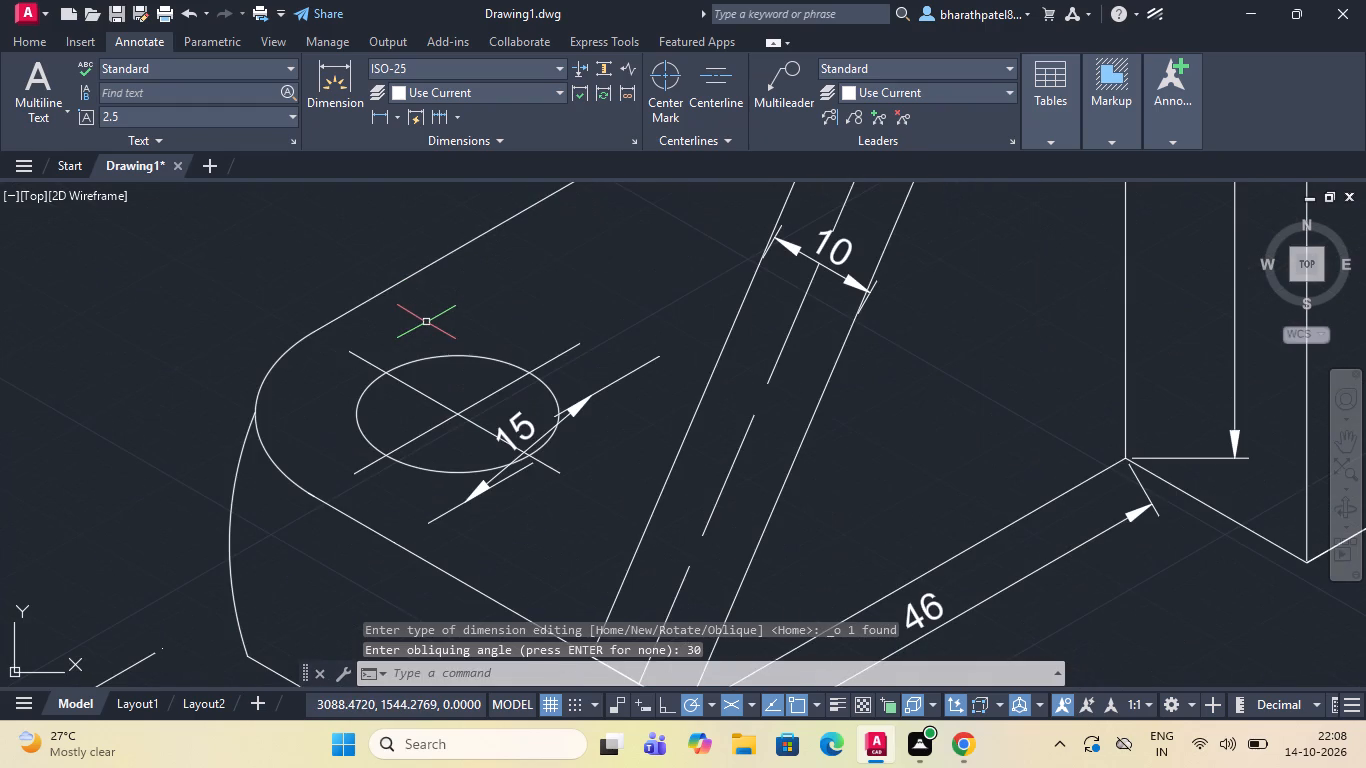
pyautogui.scroll(-2, 426, 322)
pyautogui.scroll(3, 492, 344)
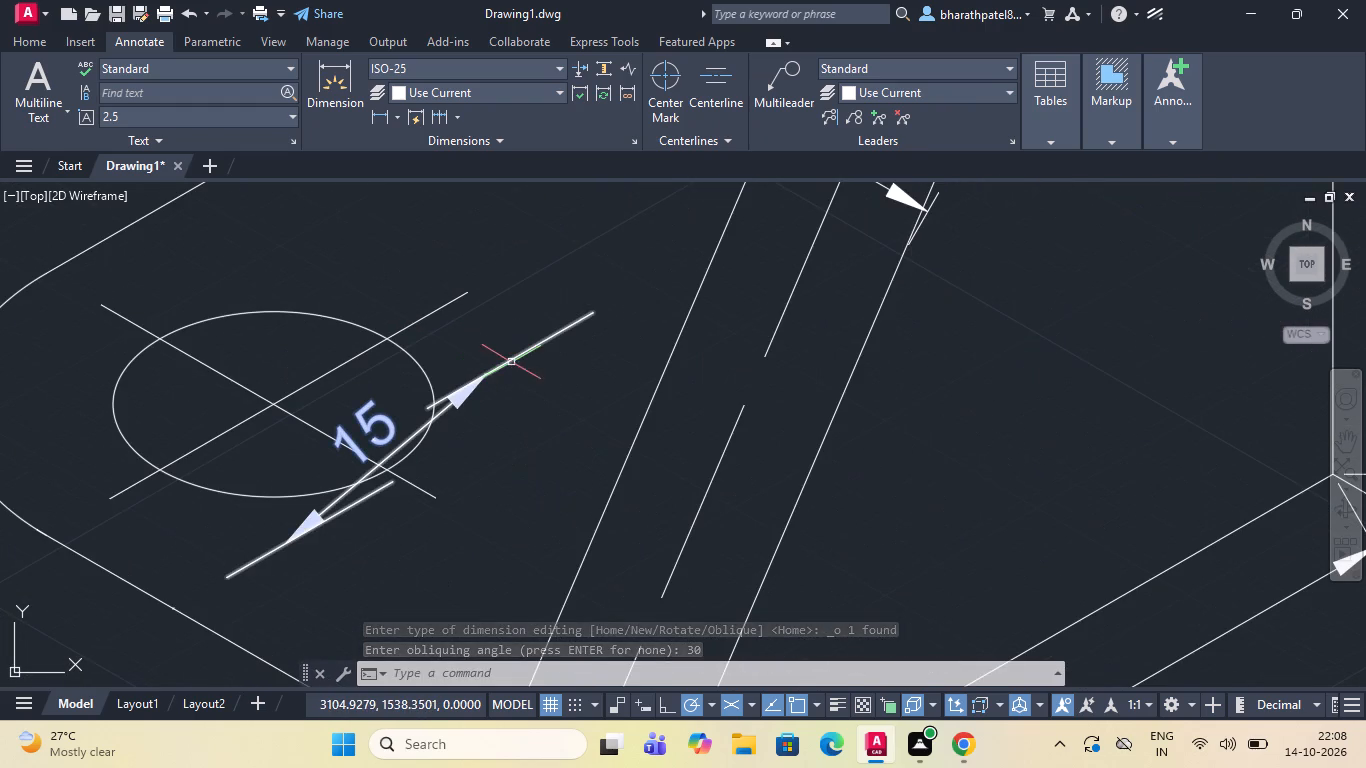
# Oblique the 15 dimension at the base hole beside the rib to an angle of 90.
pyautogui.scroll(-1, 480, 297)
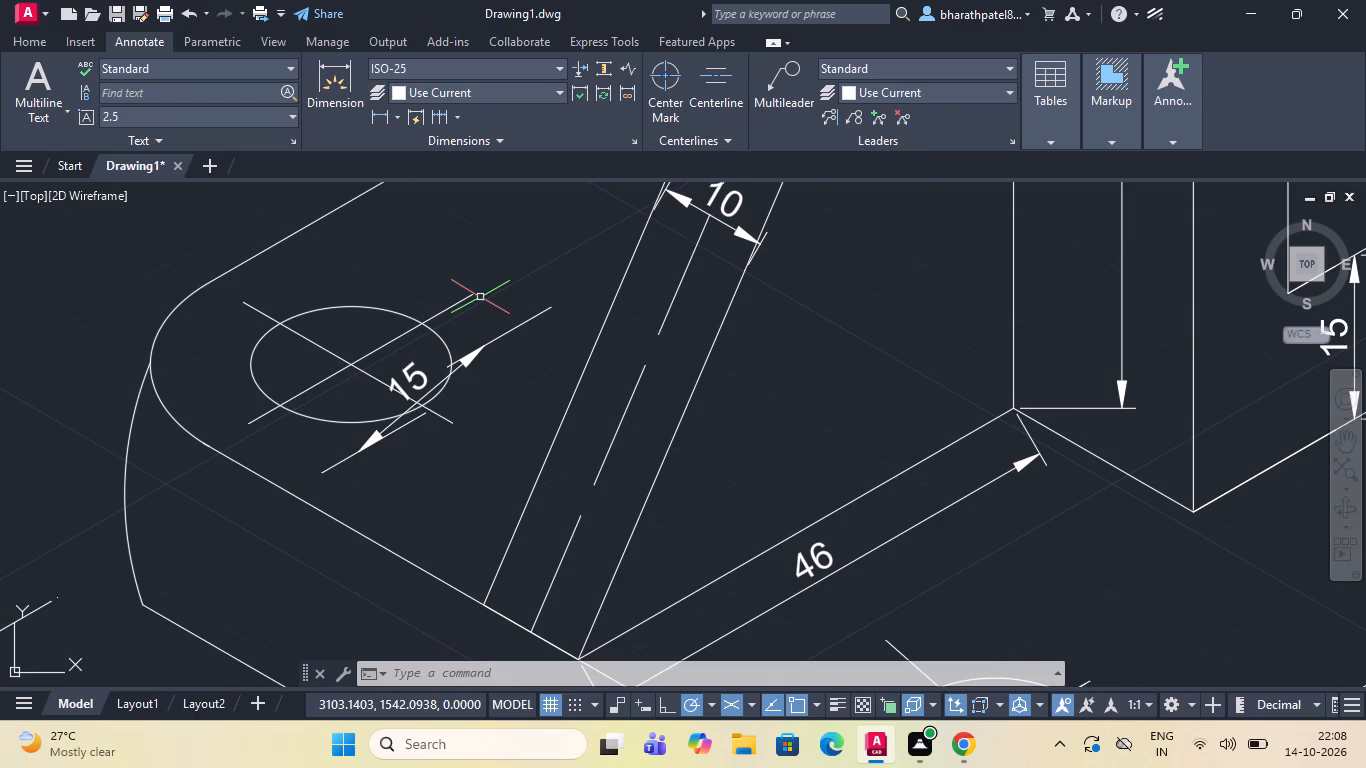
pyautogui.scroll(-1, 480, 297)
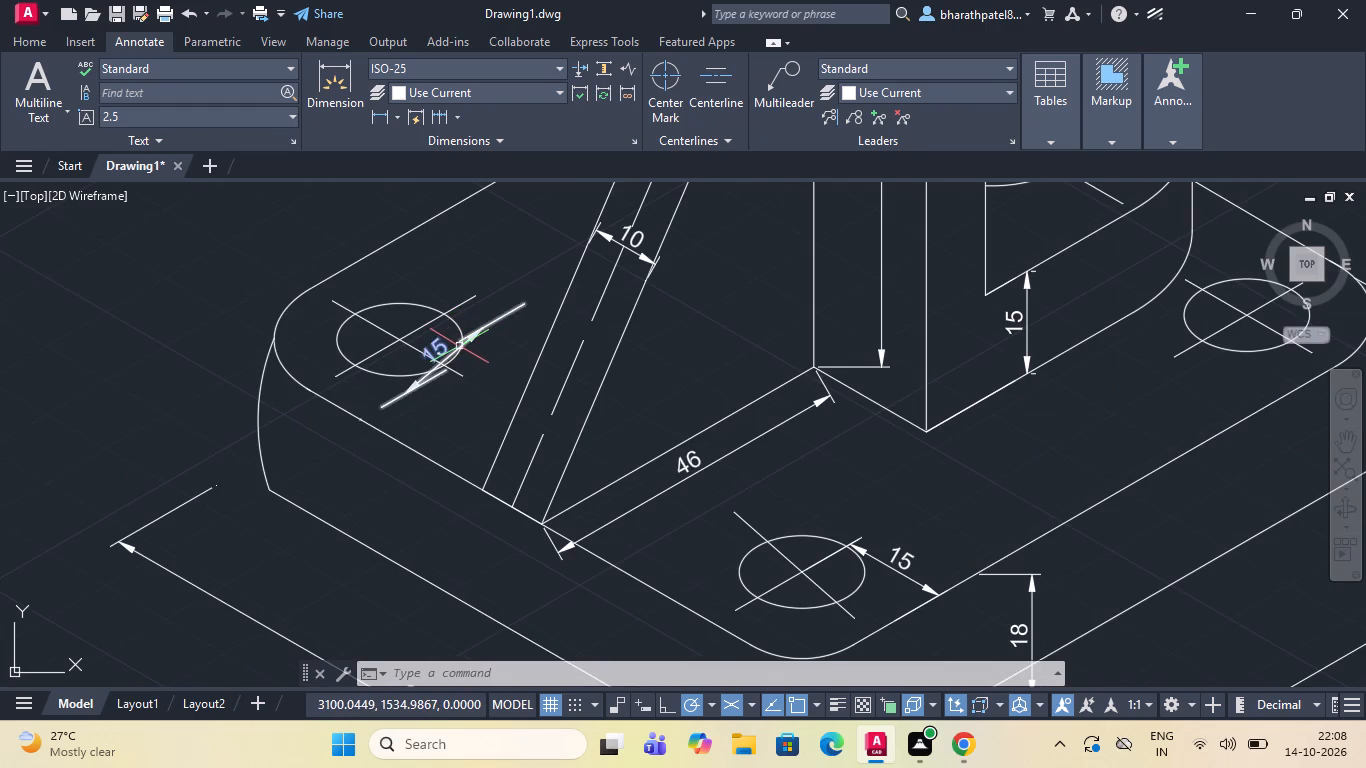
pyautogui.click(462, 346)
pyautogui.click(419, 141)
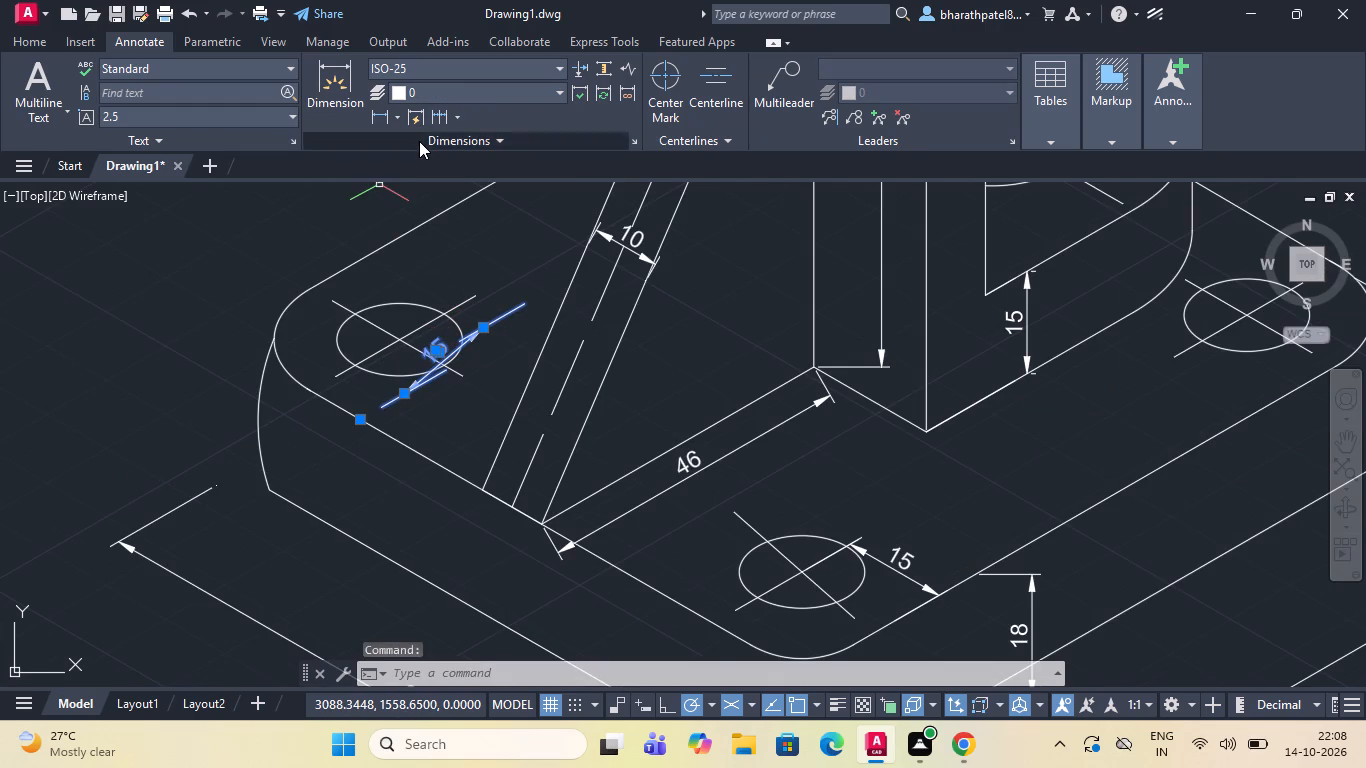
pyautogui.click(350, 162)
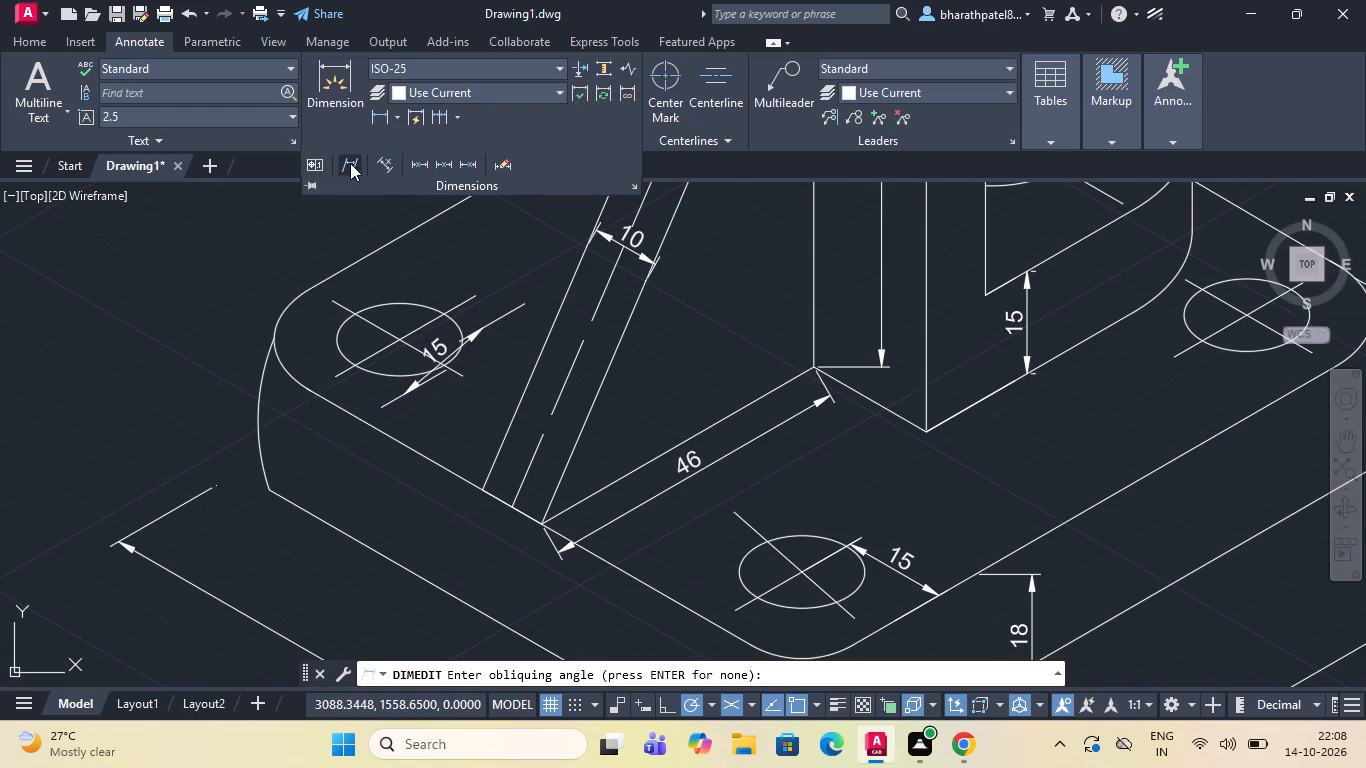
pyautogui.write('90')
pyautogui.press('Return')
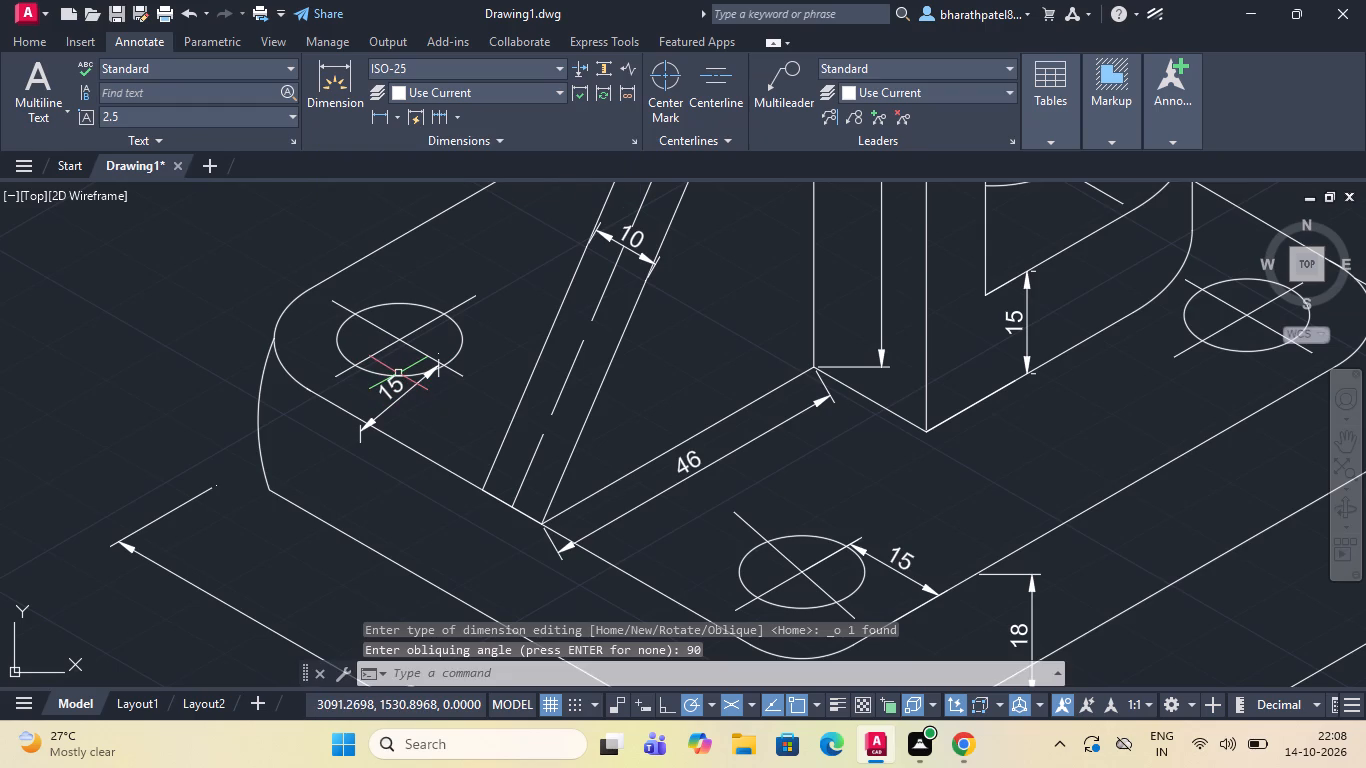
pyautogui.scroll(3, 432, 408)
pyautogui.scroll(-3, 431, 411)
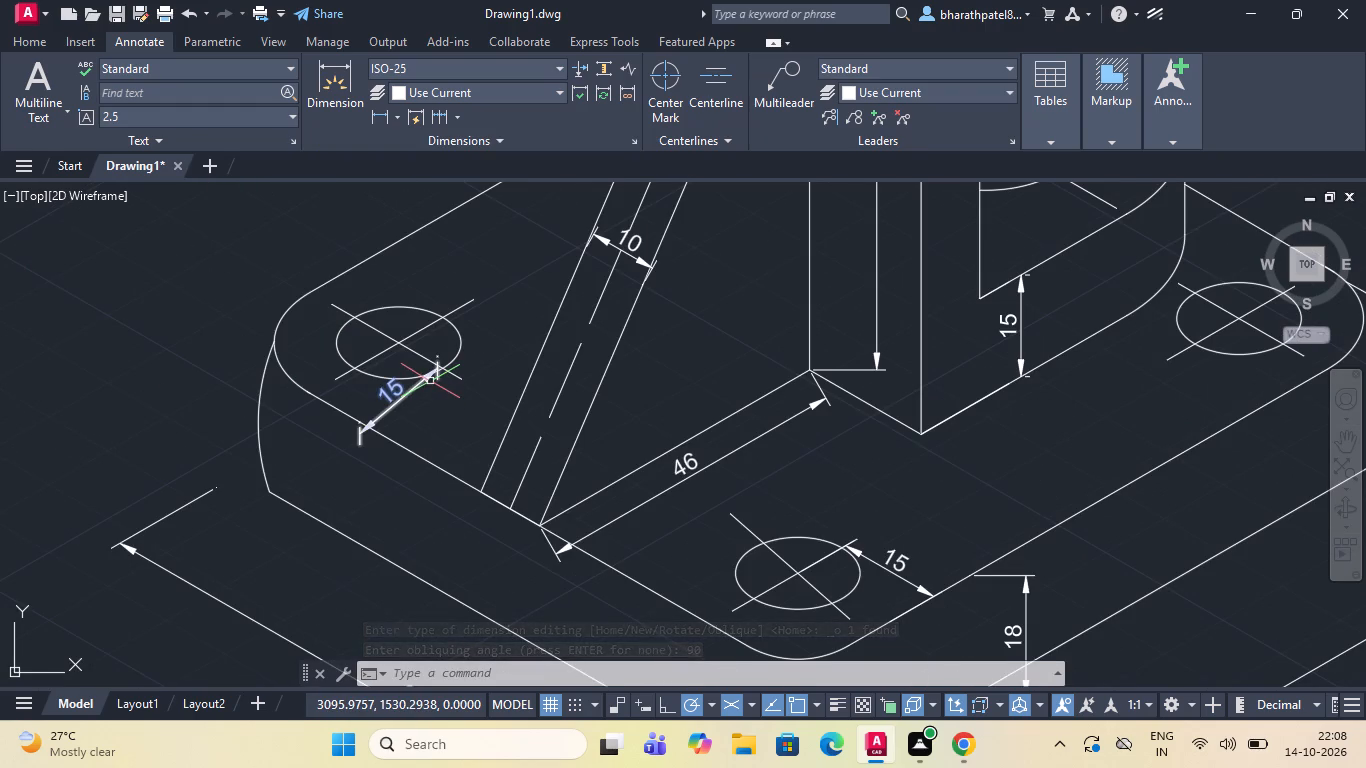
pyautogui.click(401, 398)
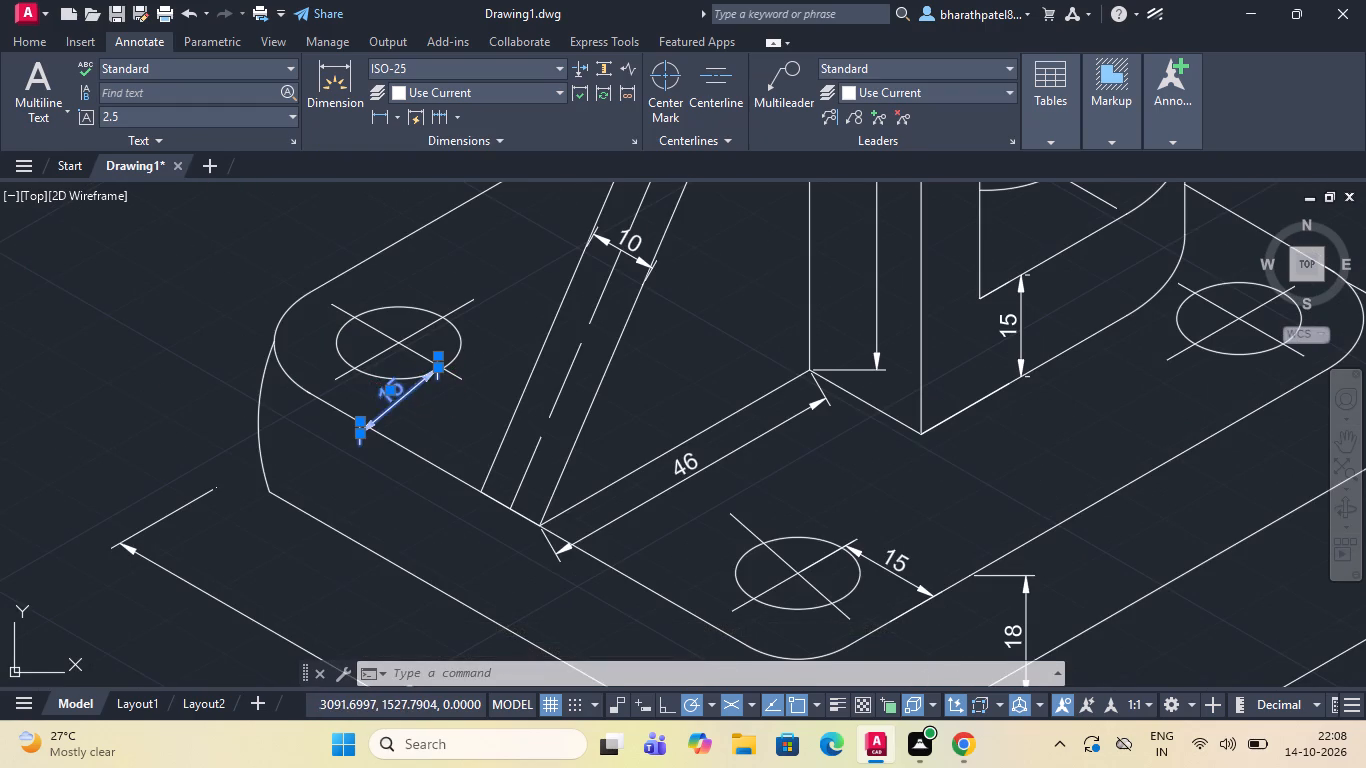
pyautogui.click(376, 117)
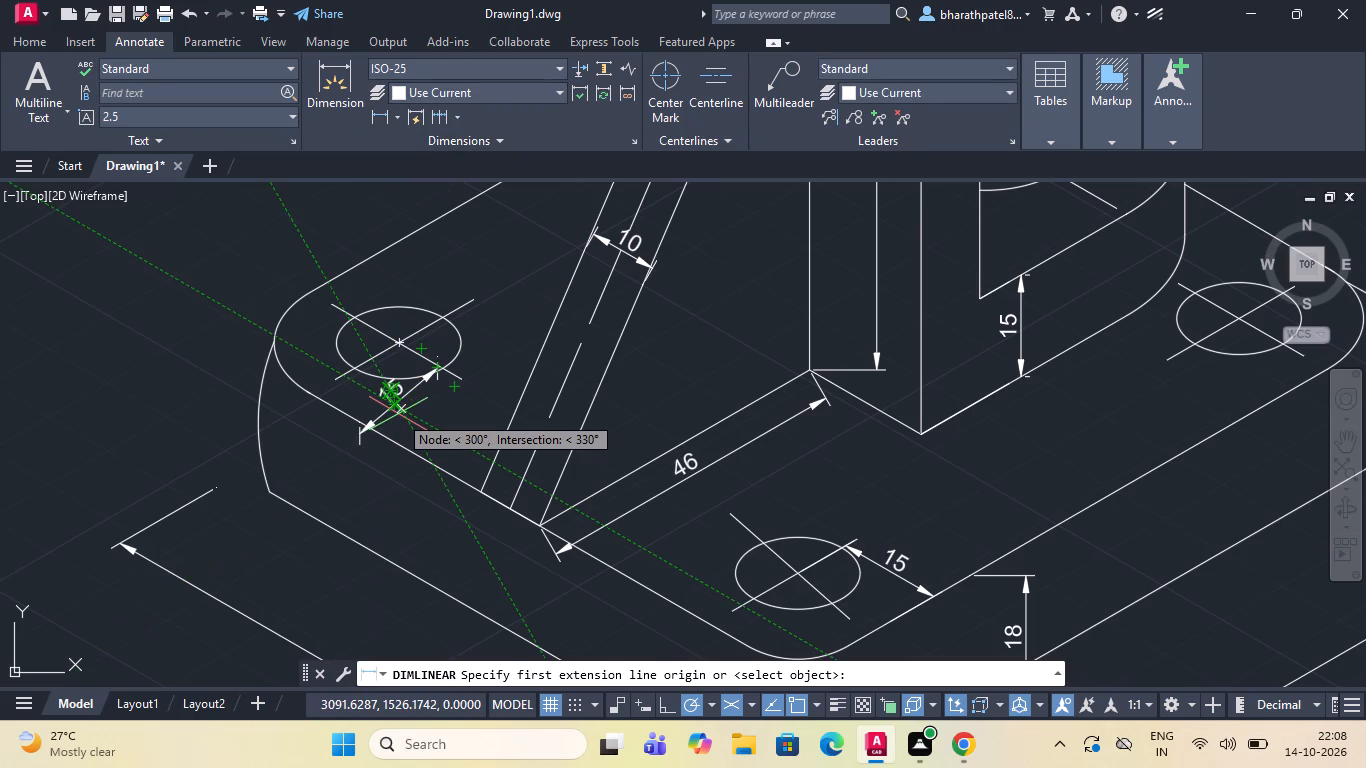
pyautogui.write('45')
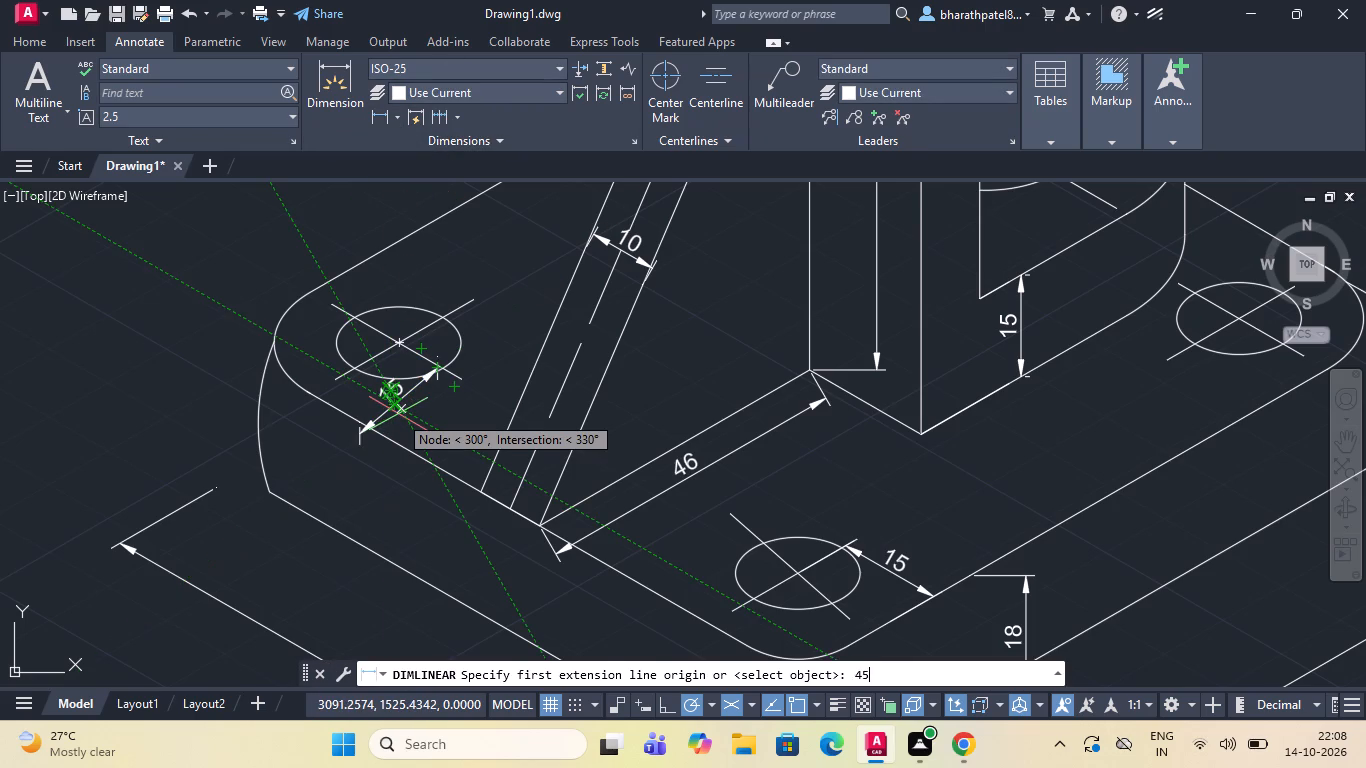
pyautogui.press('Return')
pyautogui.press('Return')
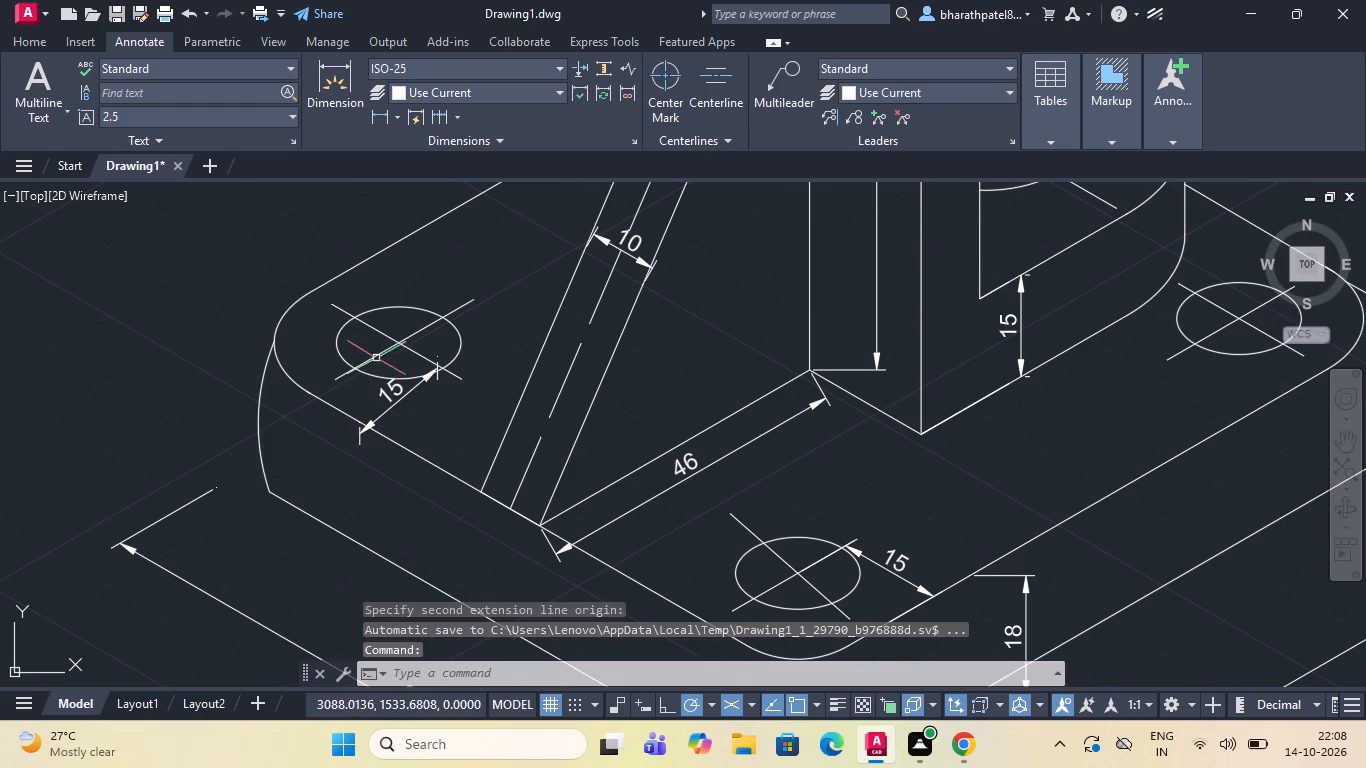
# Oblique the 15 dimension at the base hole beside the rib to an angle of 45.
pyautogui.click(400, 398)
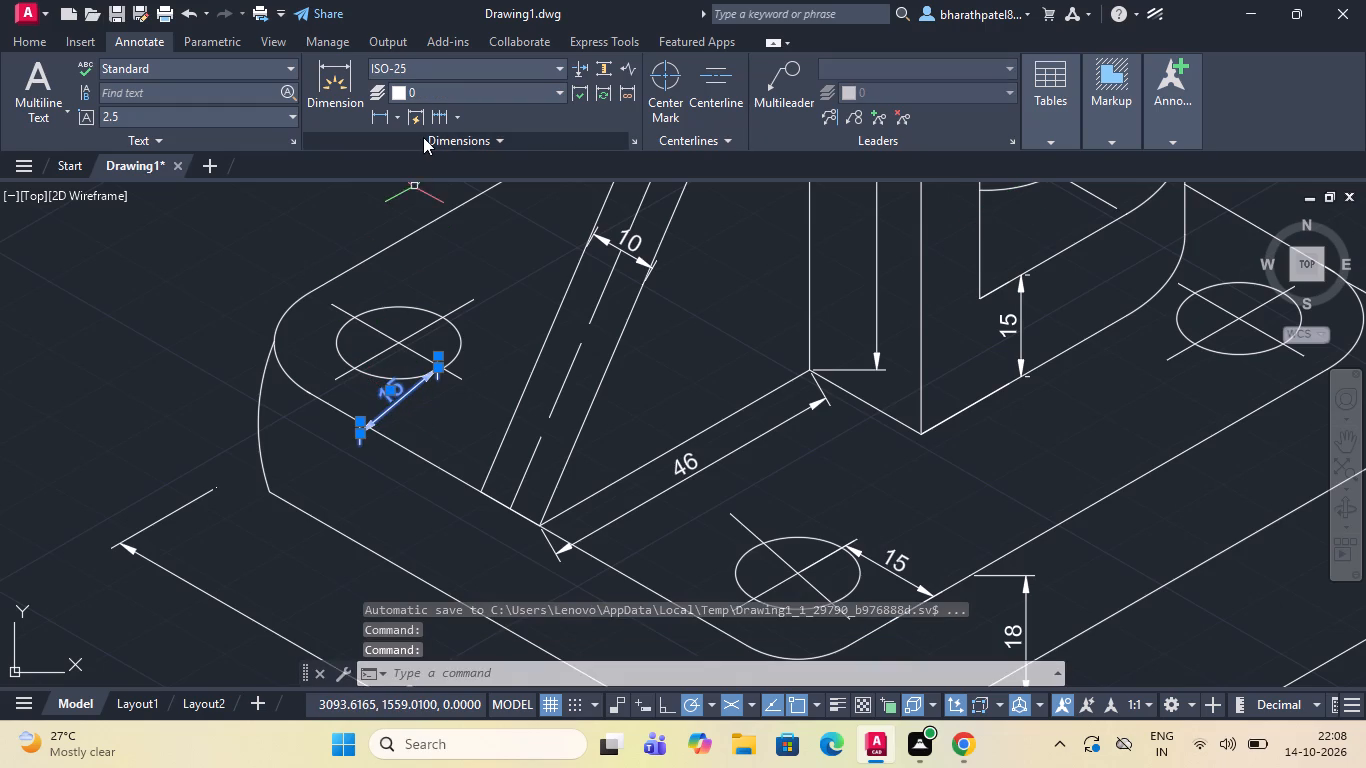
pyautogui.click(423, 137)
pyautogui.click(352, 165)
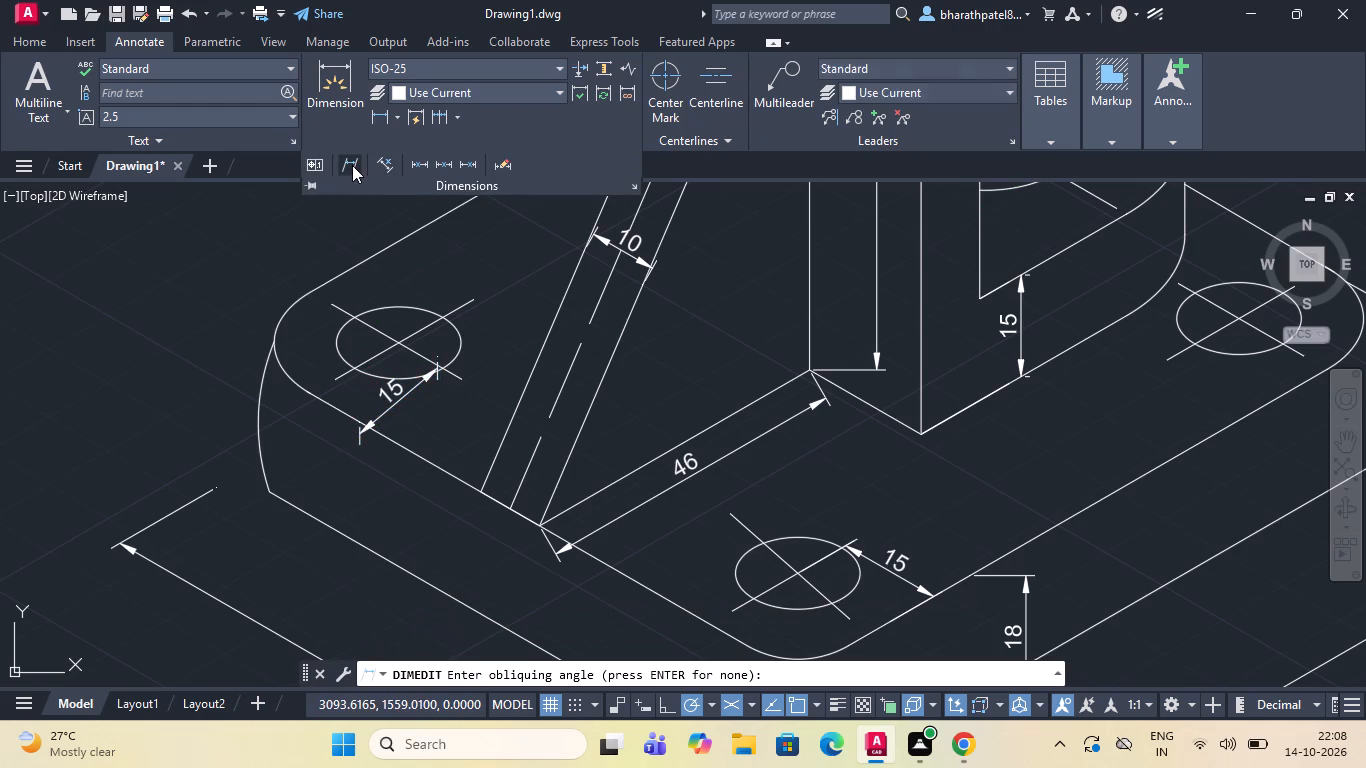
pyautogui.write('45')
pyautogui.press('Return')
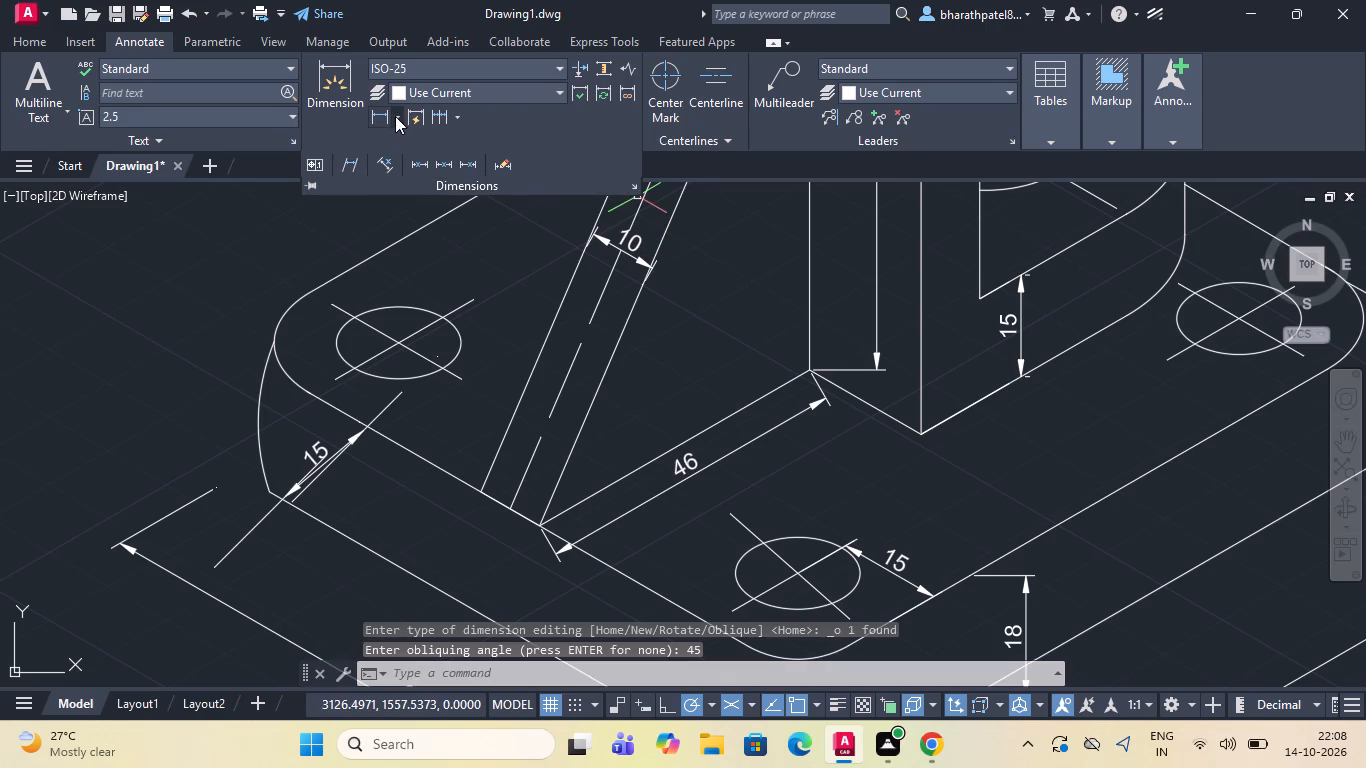
# Oblique the 15 dimension at the base hole beside the rib to an angle of 150.
pyautogui.click(307, 473)
pyautogui.click(452, 140)
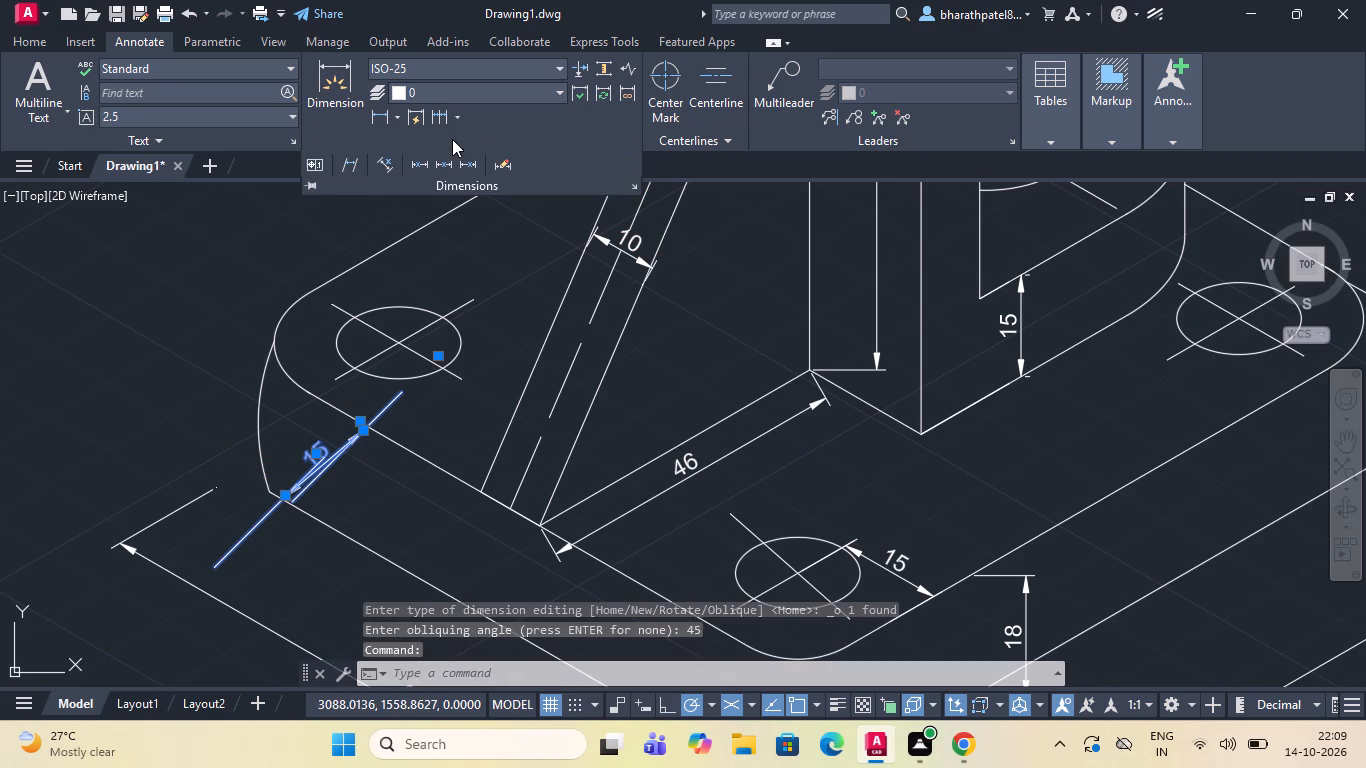
pyautogui.click(348, 167)
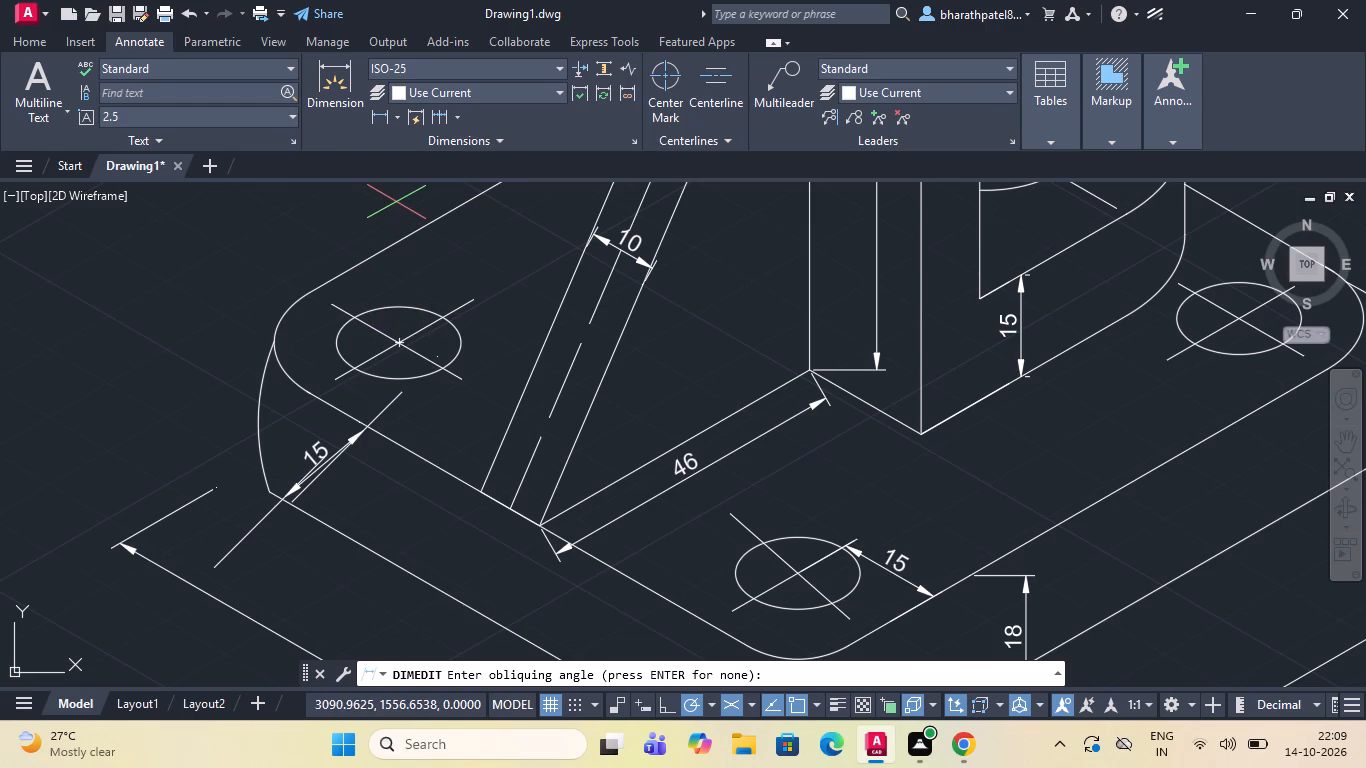
pyautogui.write('150')
pyautogui.press('Return')
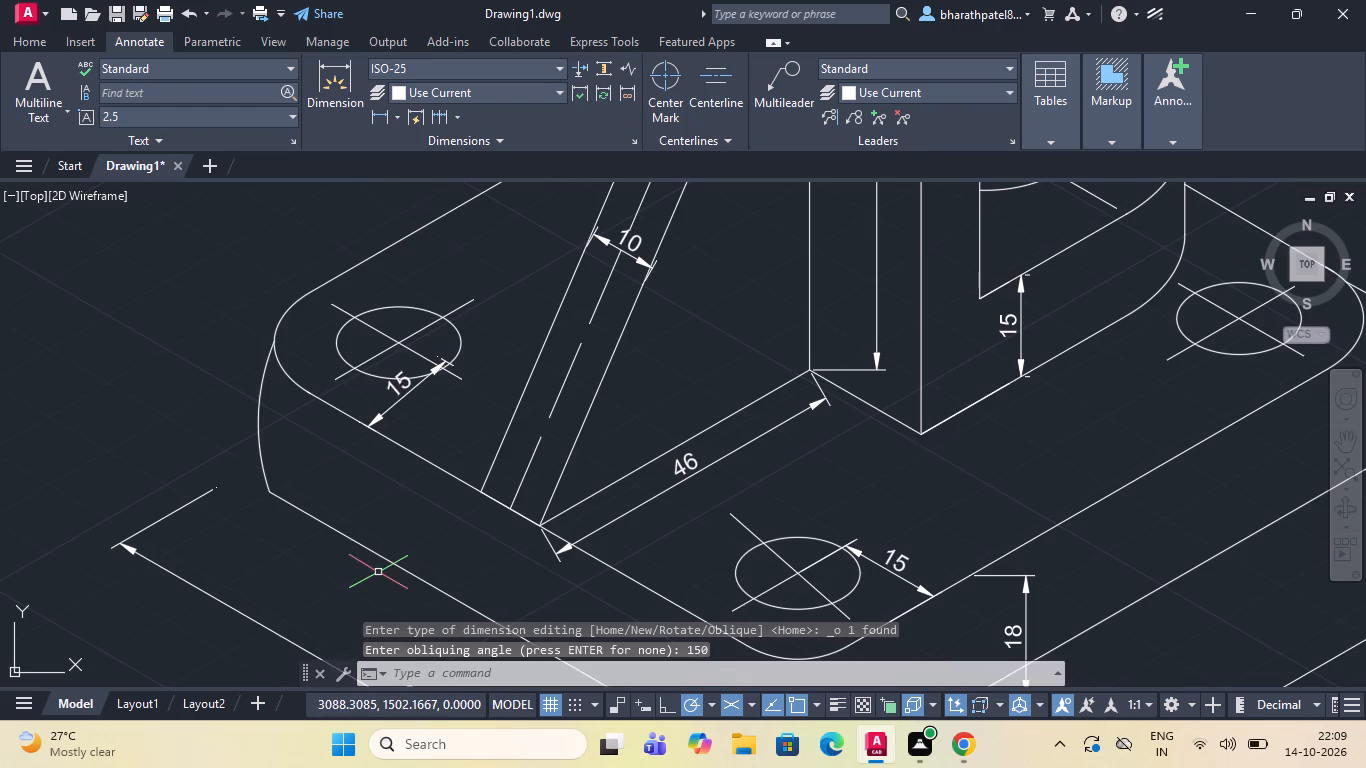
# Oblique the 46 dimension between the rib's foot and the upright to an angle of 330.
pyautogui.scroll(-1, 378, 566)
pyautogui.scroll(-2, 369, 333)
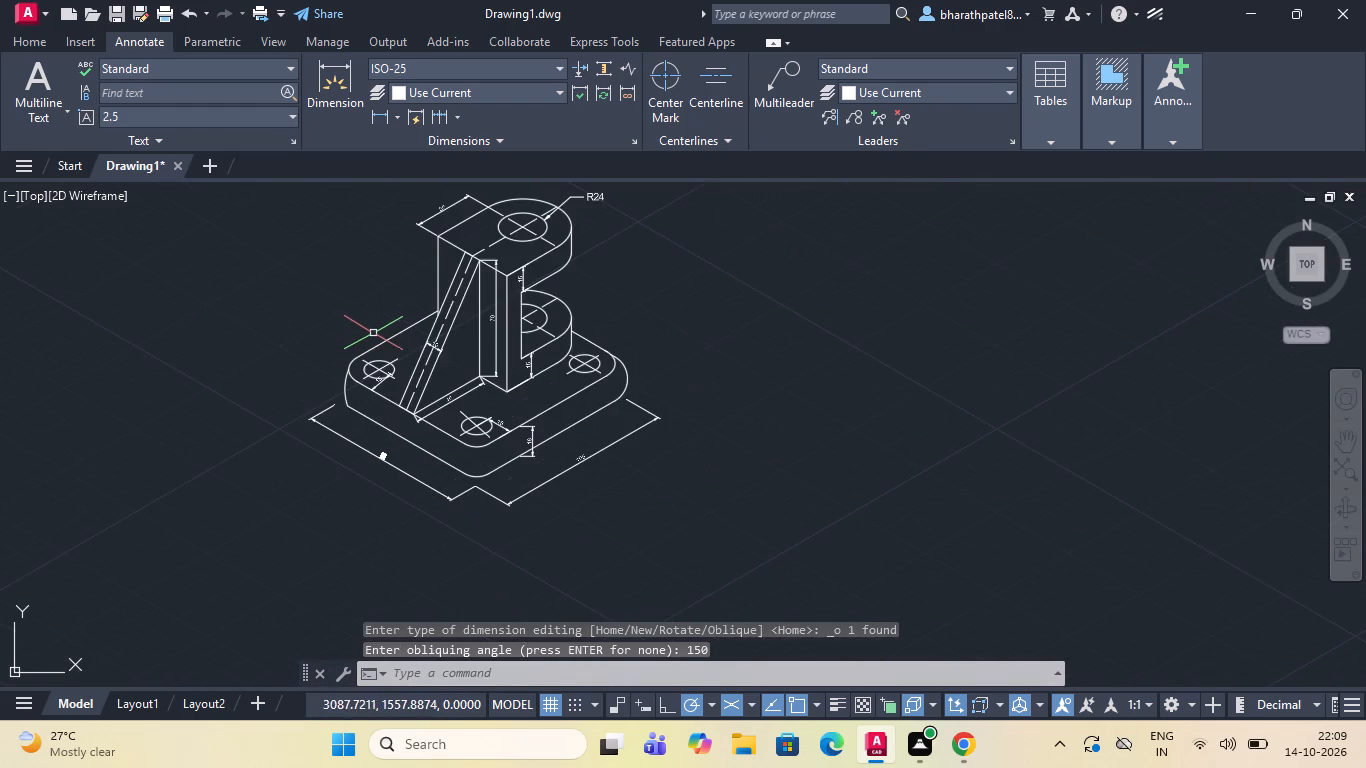
pyautogui.scroll(1, 419, 183)
pyautogui.scroll(-2, 430, 203)
pyautogui.scroll(3, 430, 171)
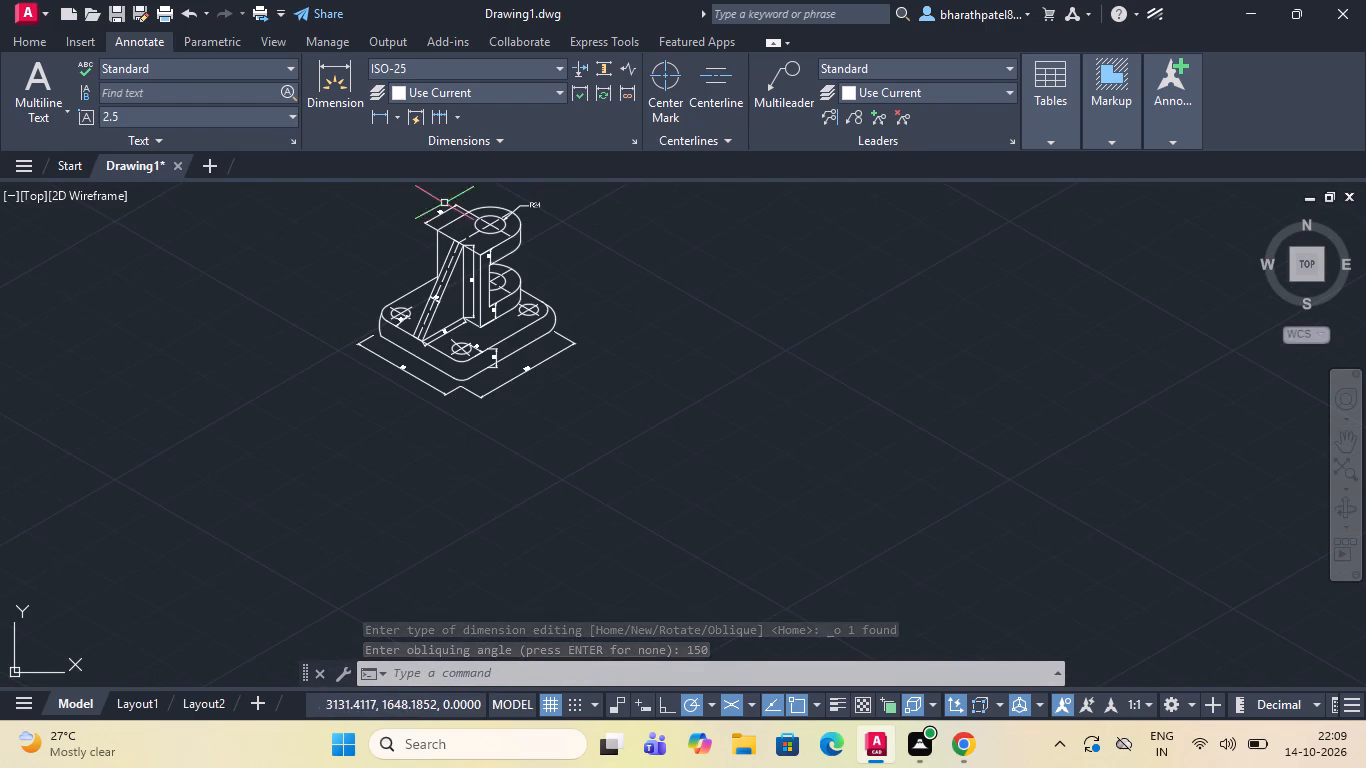
pyautogui.scroll(3, 446, 207)
pyautogui.scroll(-2, 446, 206)
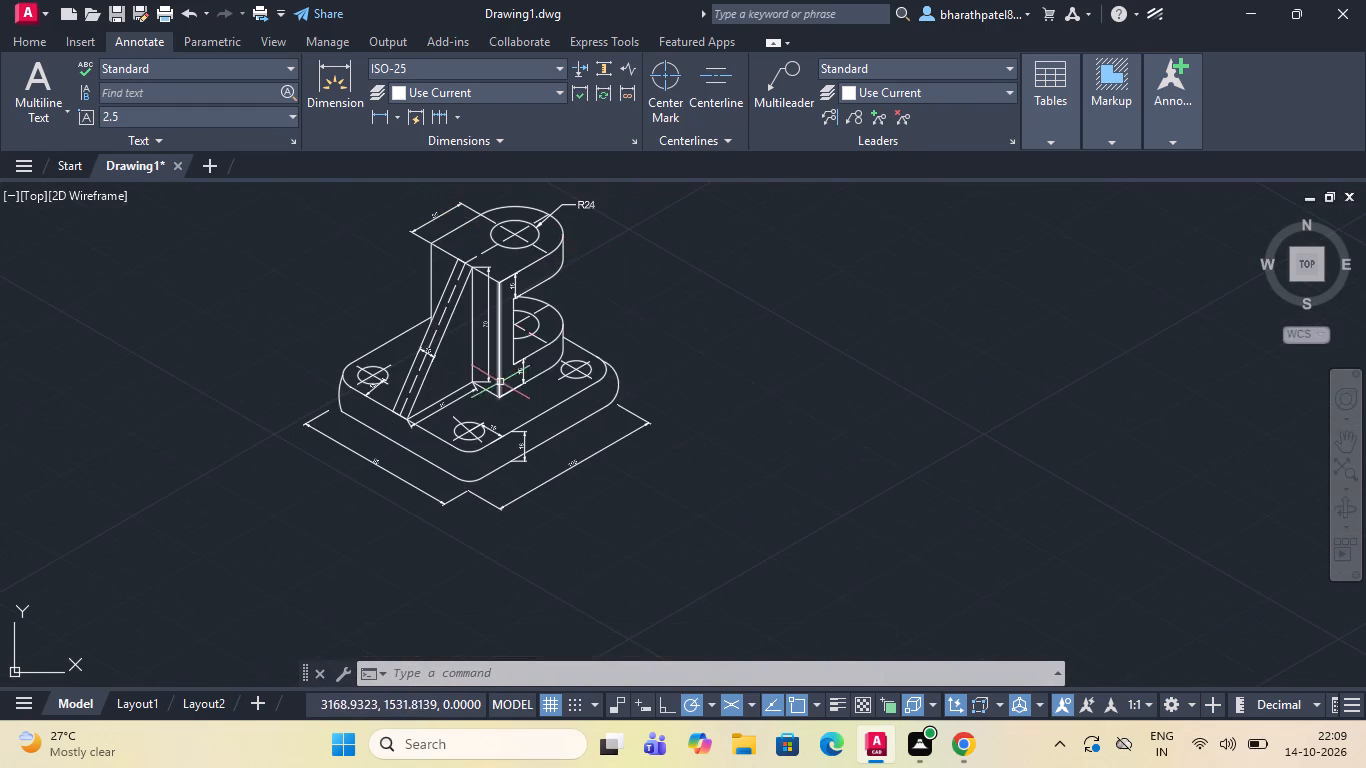
pyautogui.scroll(3, 498, 380)
pyautogui.click(359, 437)
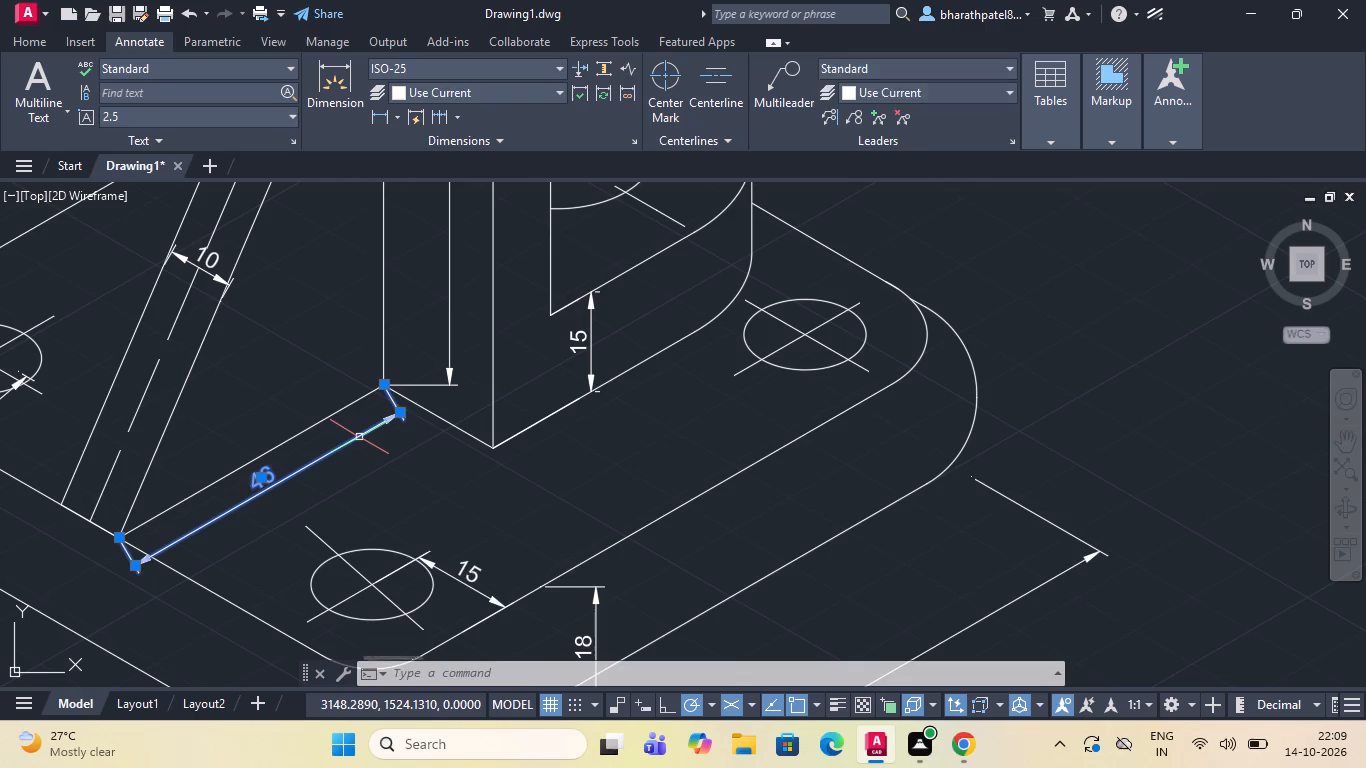
pyautogui.scroll(-2, 360, 437)
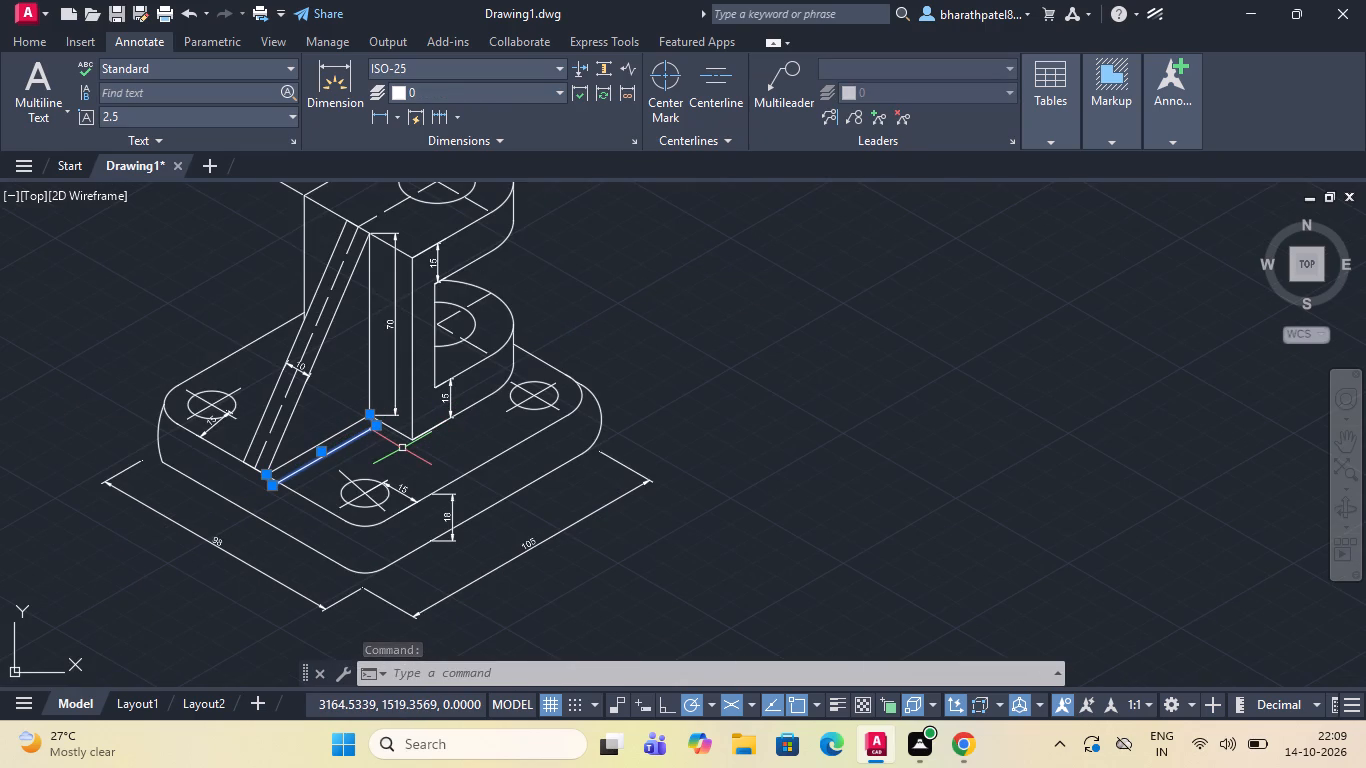
pyautogui.click(448, 143)
pyautogui.click(358, 166)
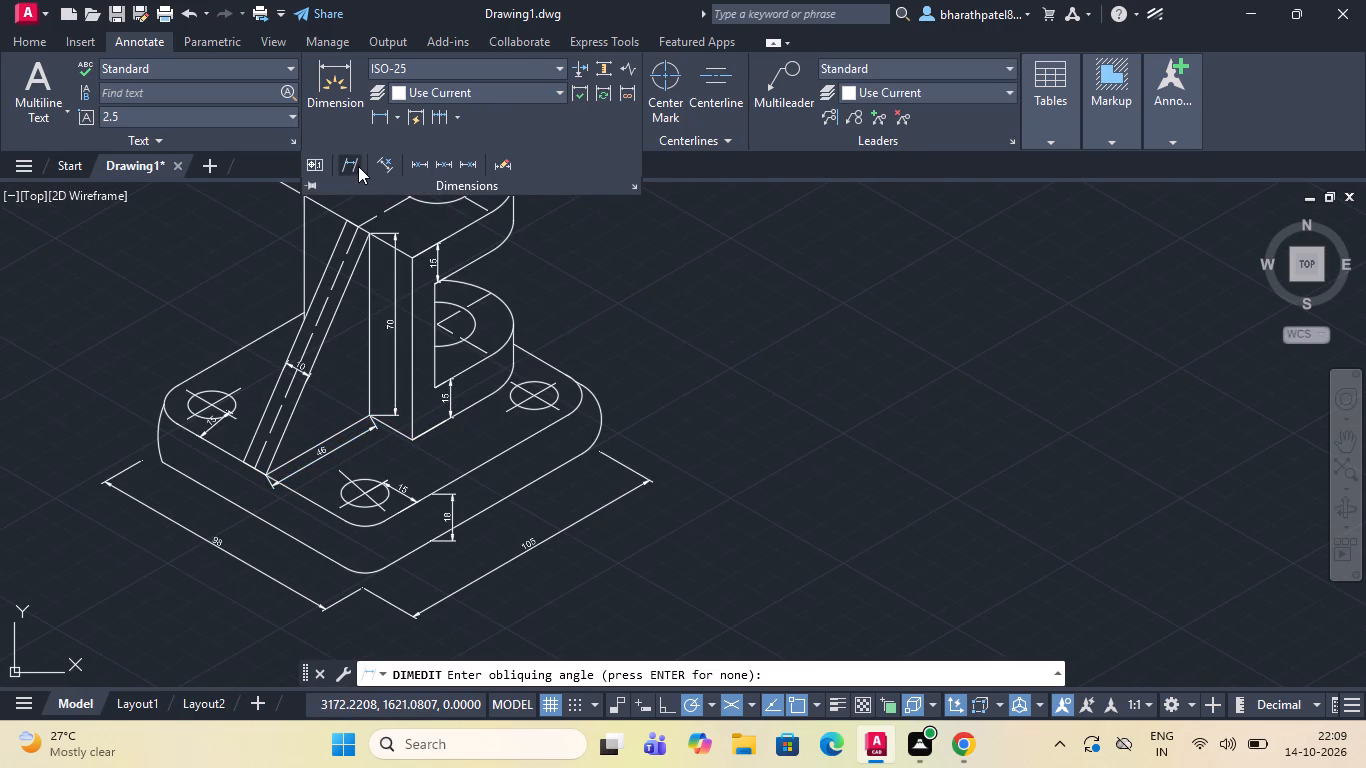
pyautogui.write('33')
pyautogui.press('0')
pyautogui.press('Return')
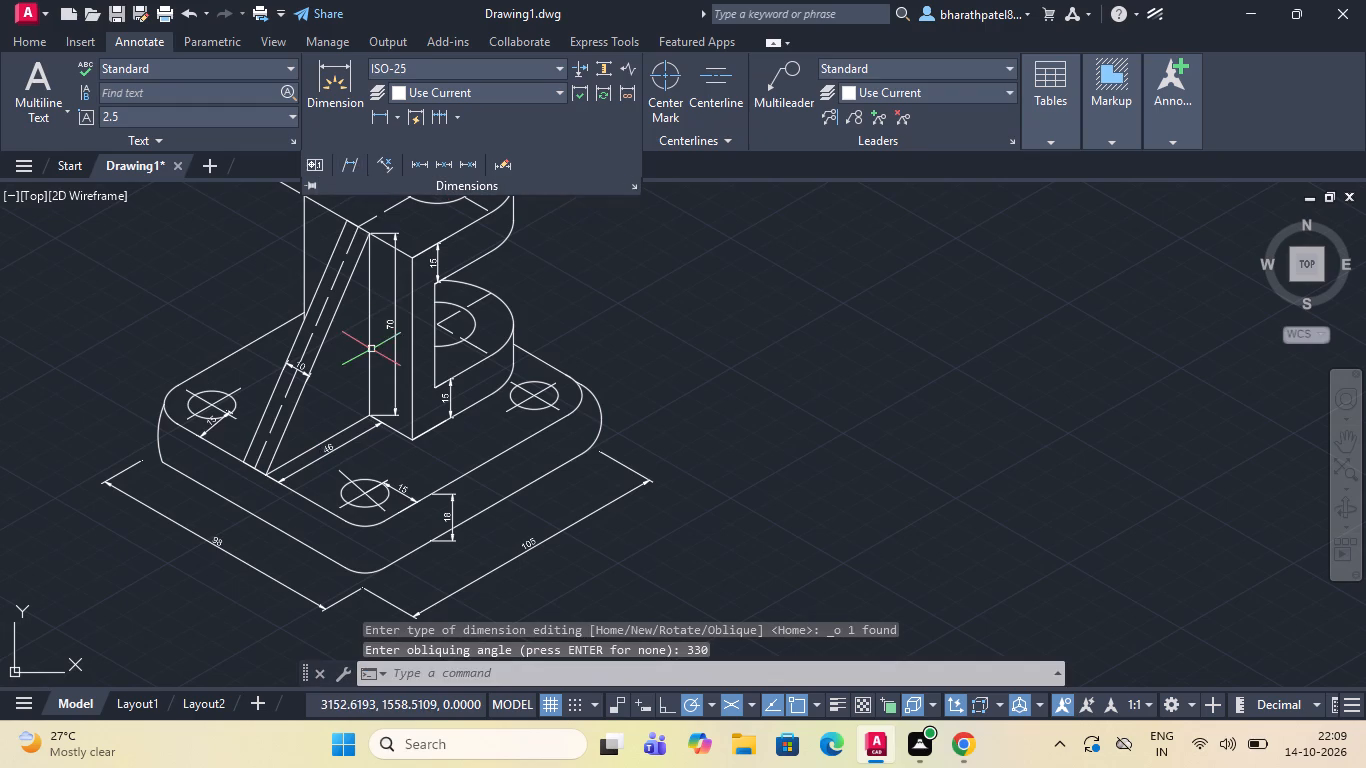
pyautogui.scroll(-2, 371, 349)
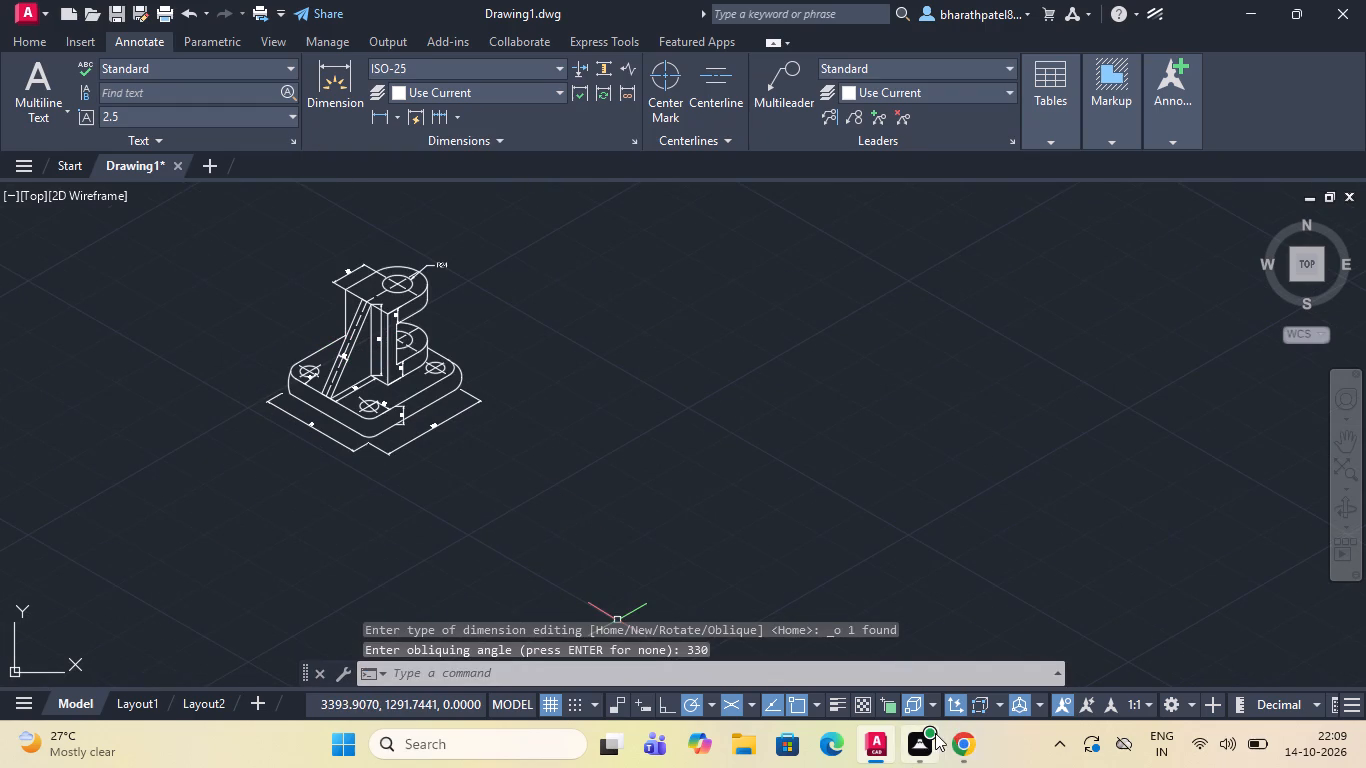
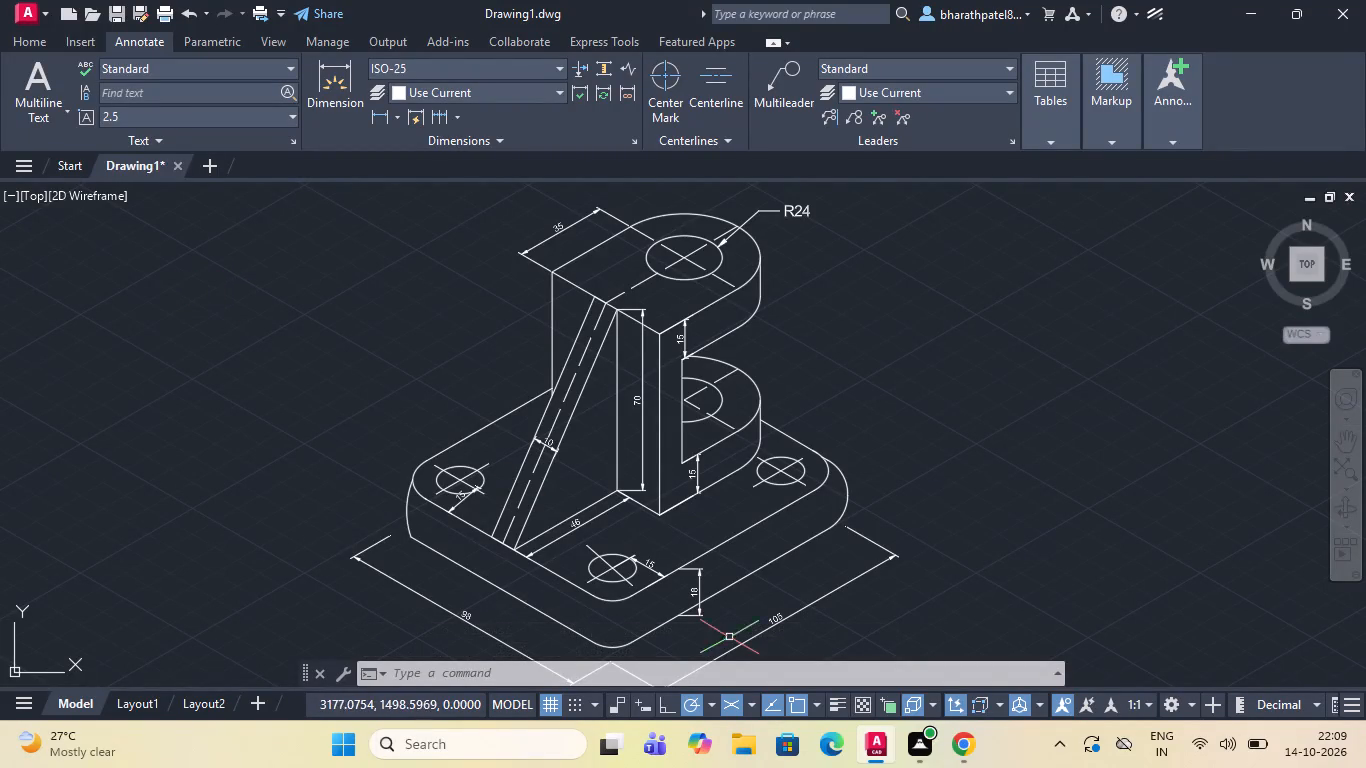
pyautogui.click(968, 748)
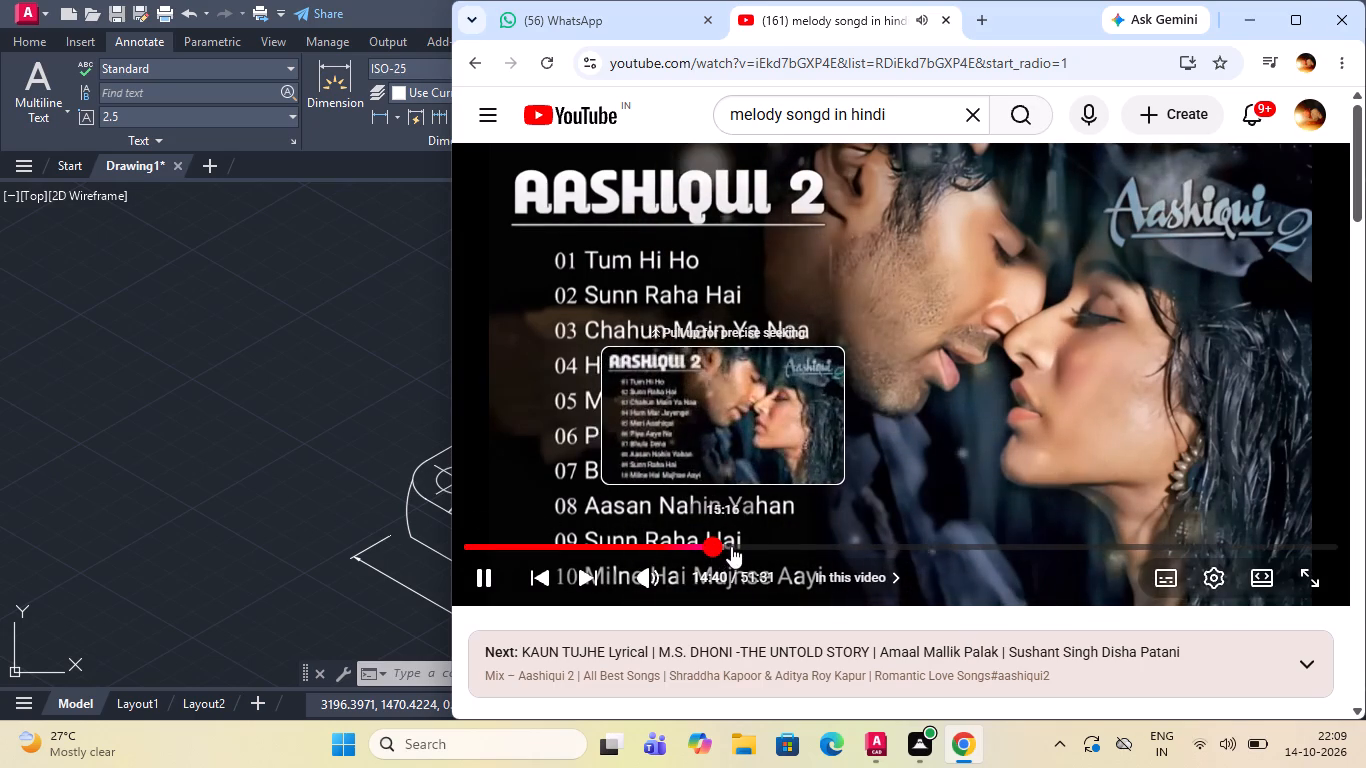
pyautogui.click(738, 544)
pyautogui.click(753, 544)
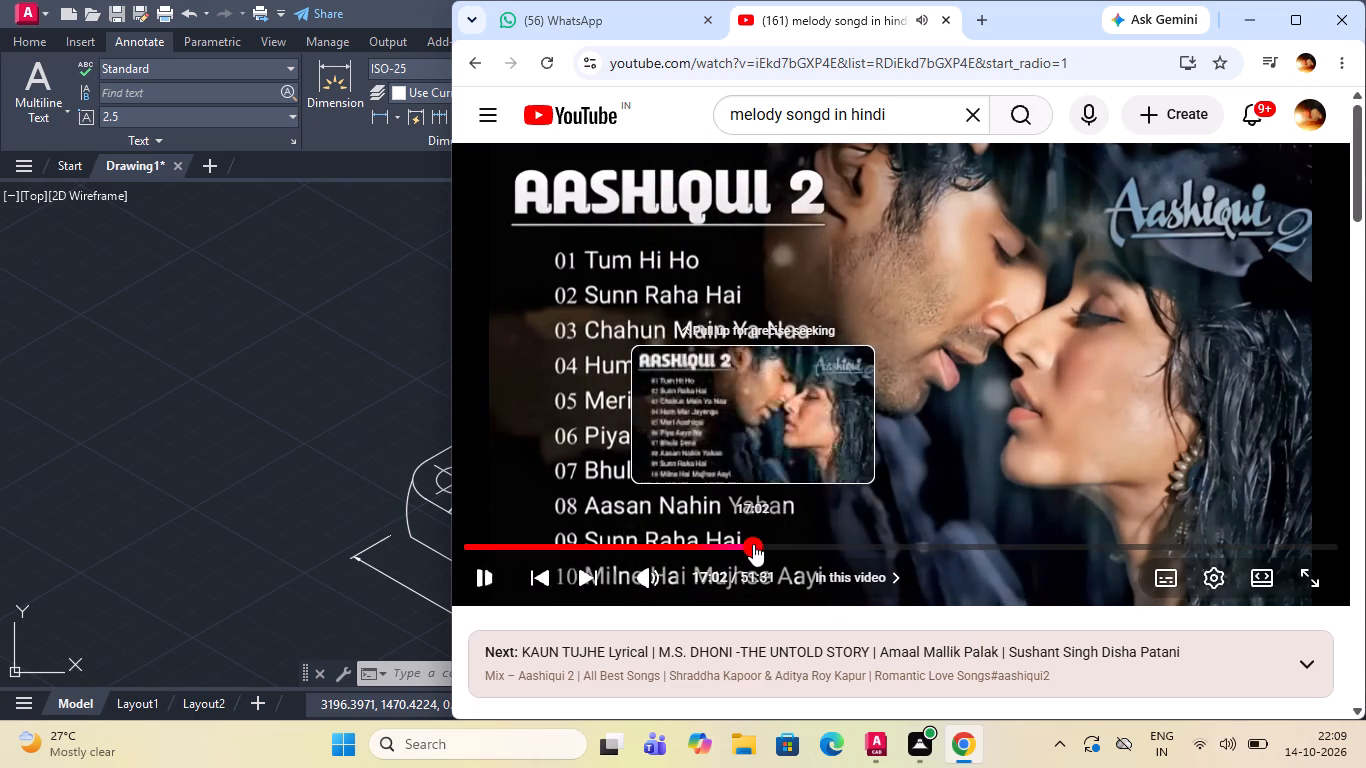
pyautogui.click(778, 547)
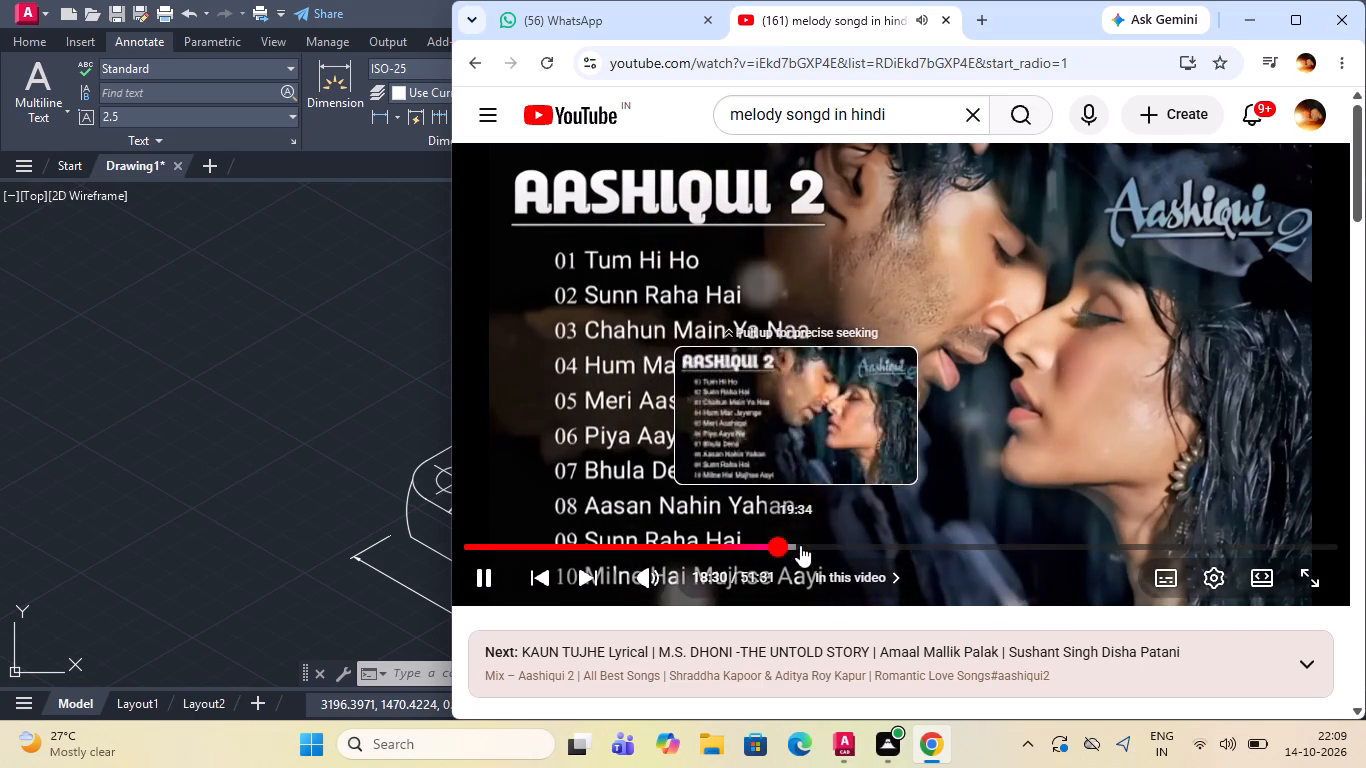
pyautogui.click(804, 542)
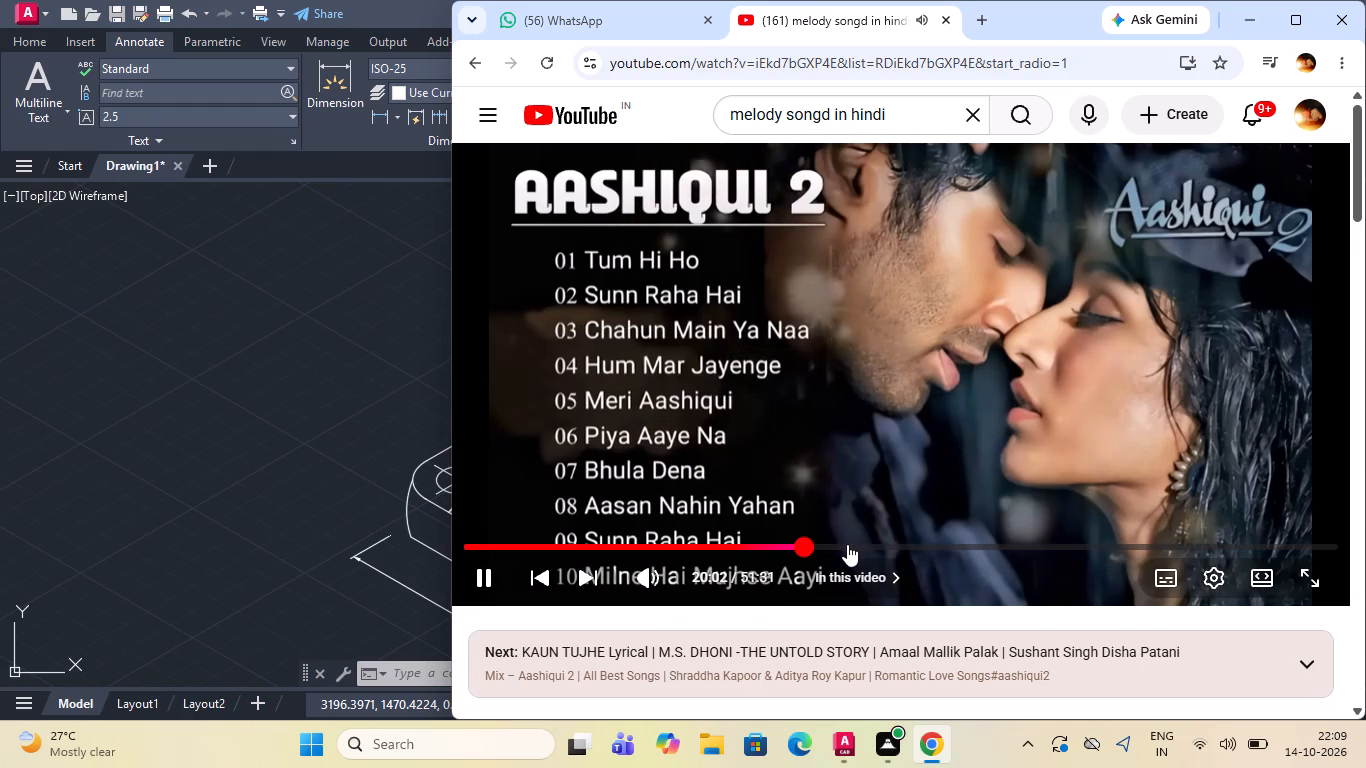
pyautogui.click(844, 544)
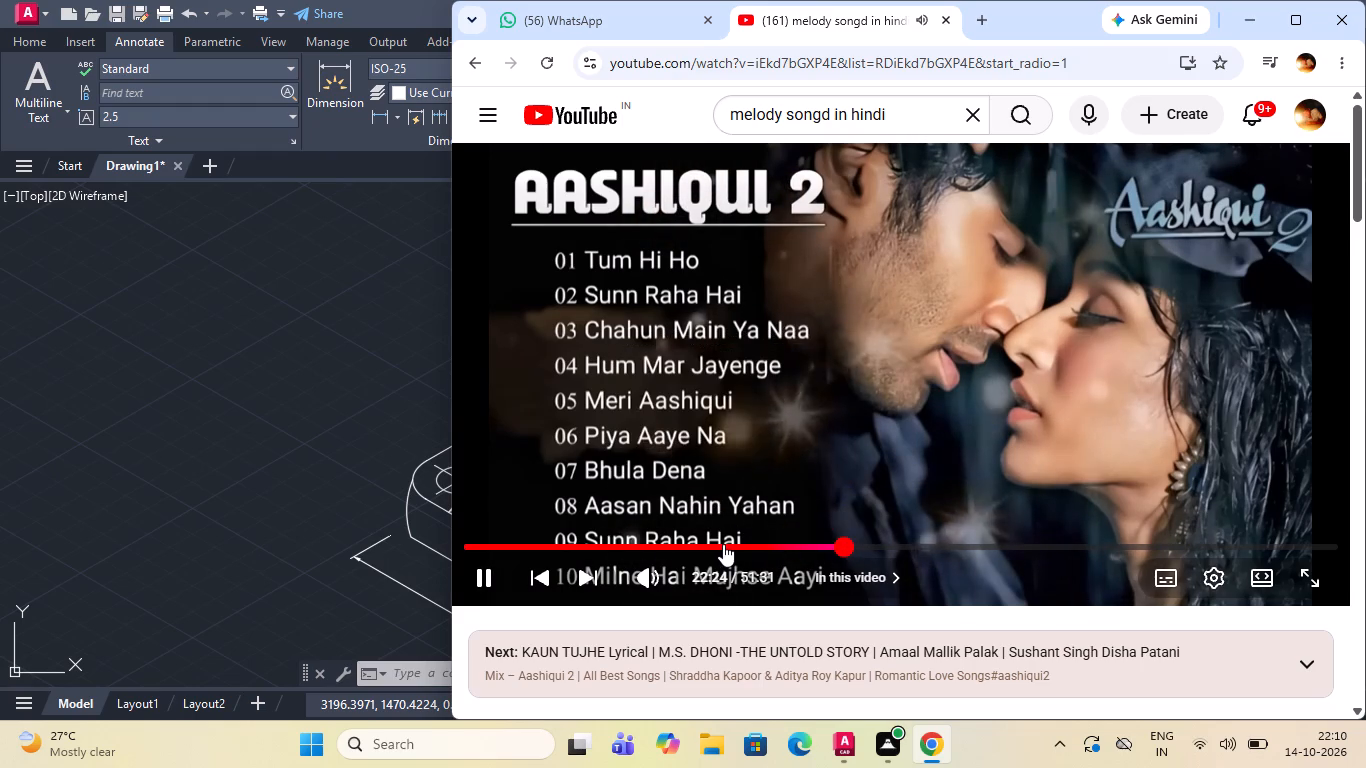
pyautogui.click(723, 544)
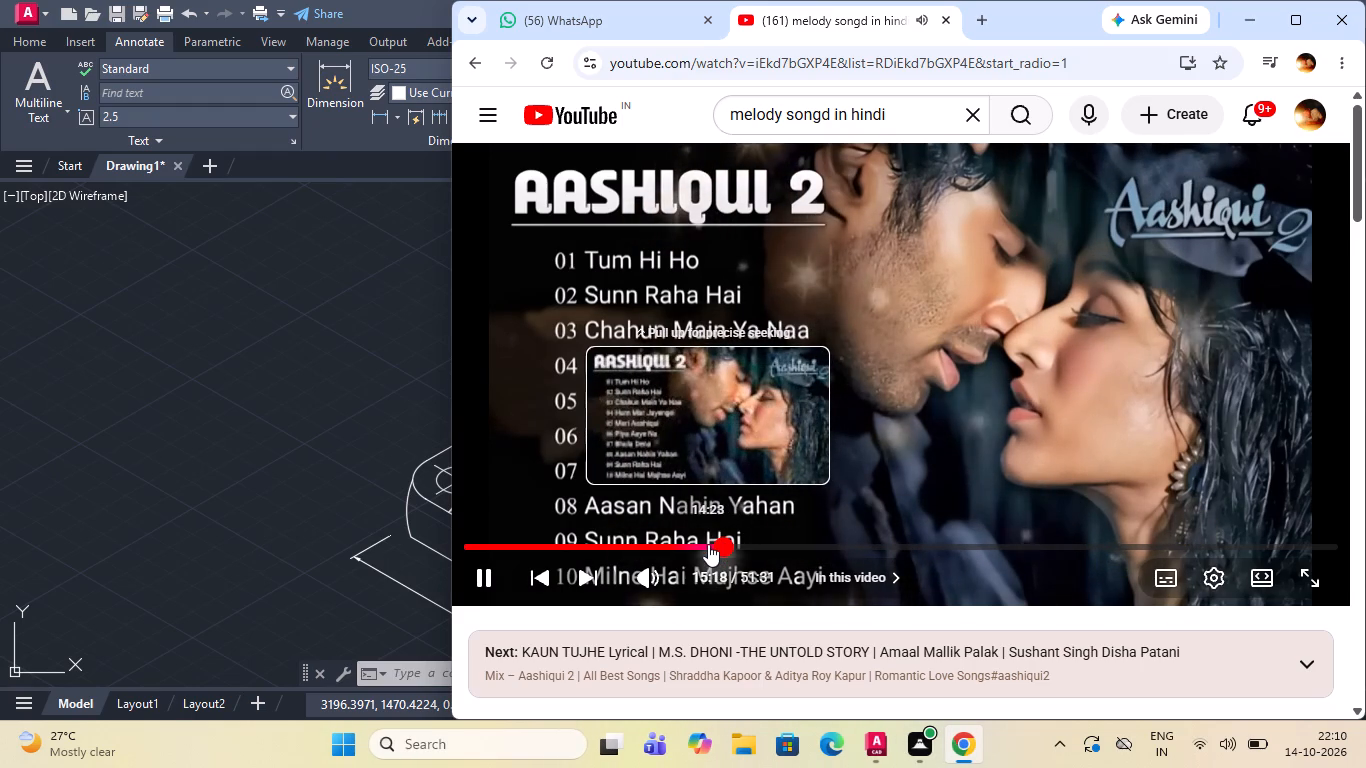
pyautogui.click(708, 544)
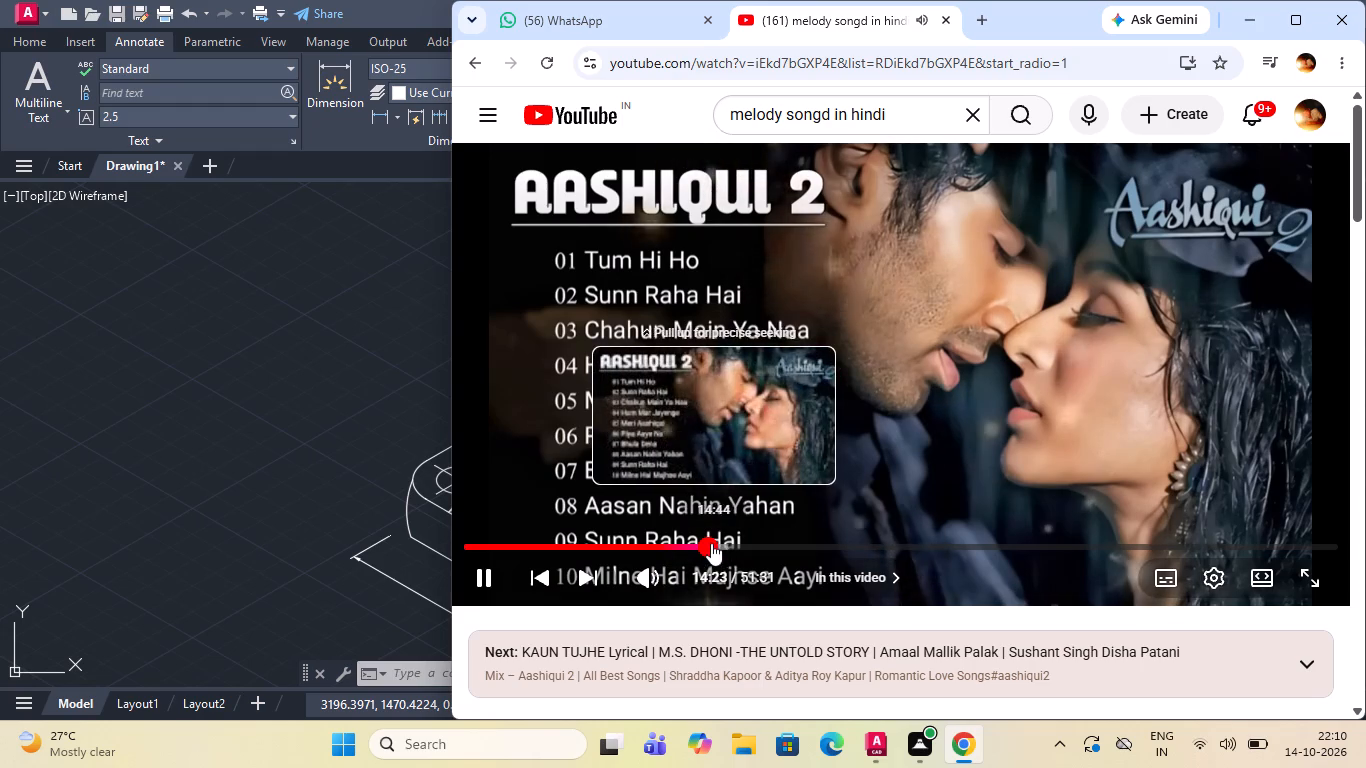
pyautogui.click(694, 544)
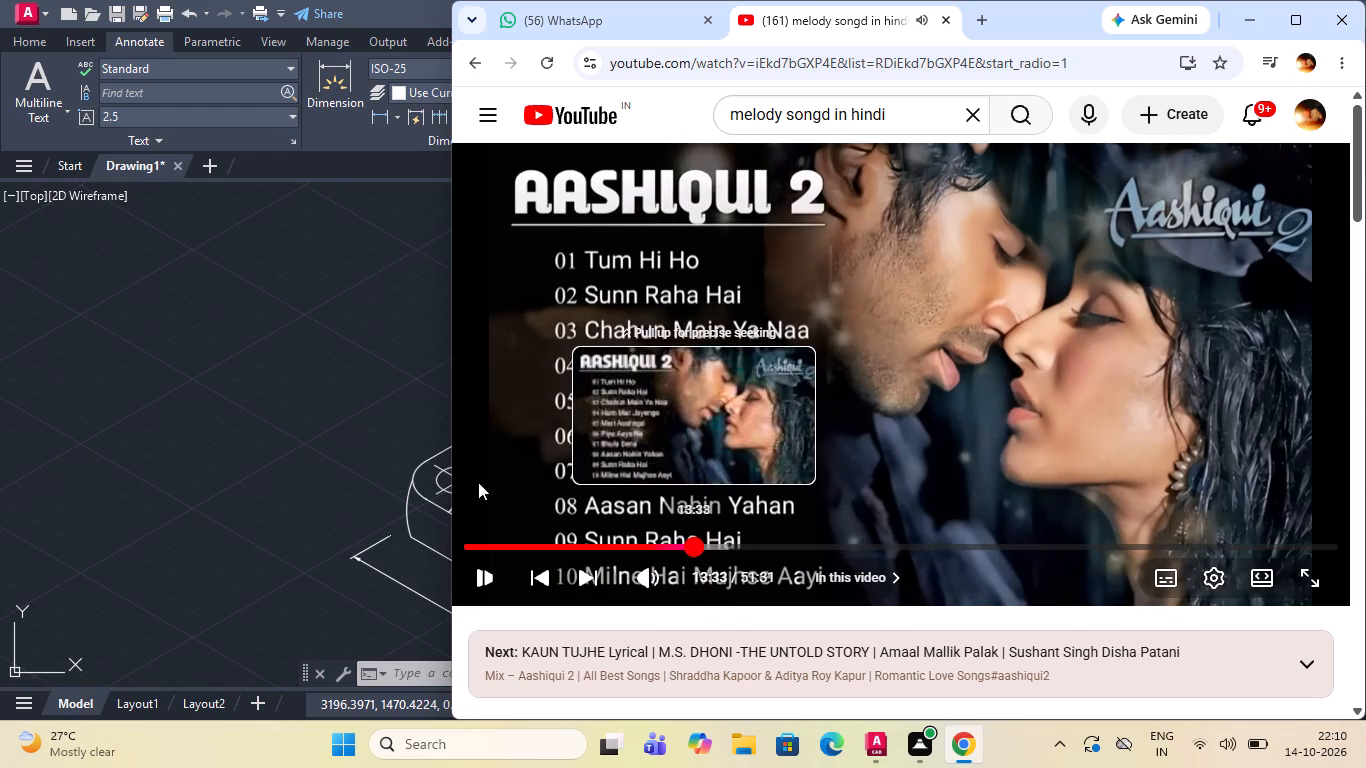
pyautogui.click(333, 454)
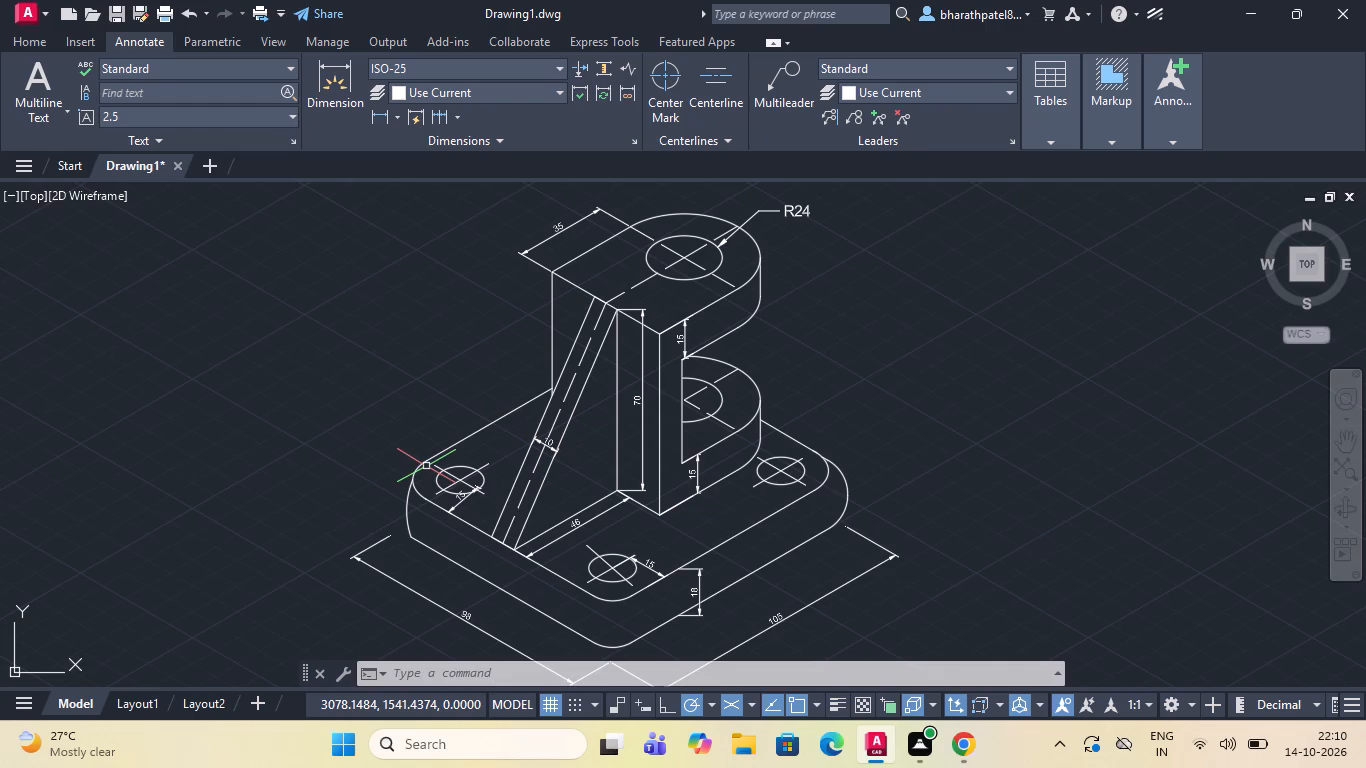
# Oblique the vertical 70 dimension on the upright to an angle of 330.
pyautogui.scroll(-1, 368, 491)
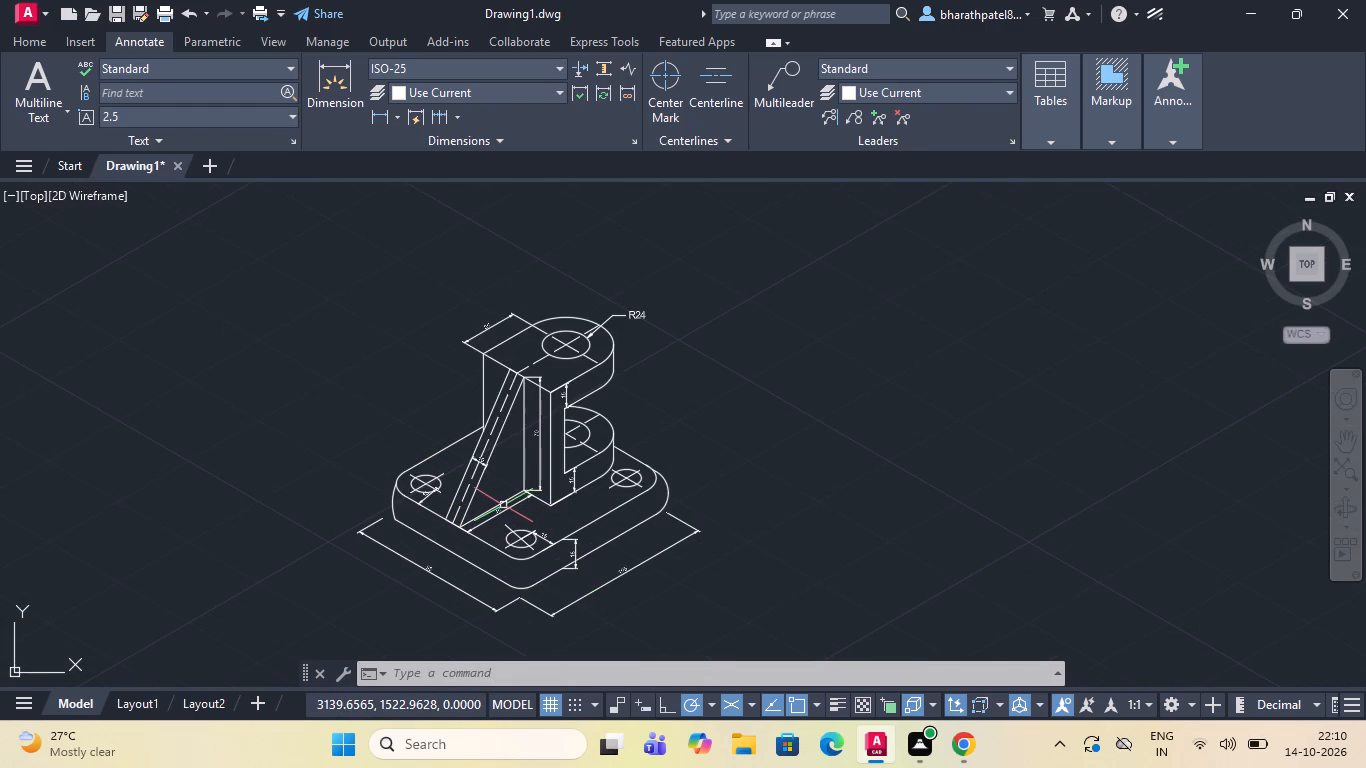
pyautogui.click(496, 515)
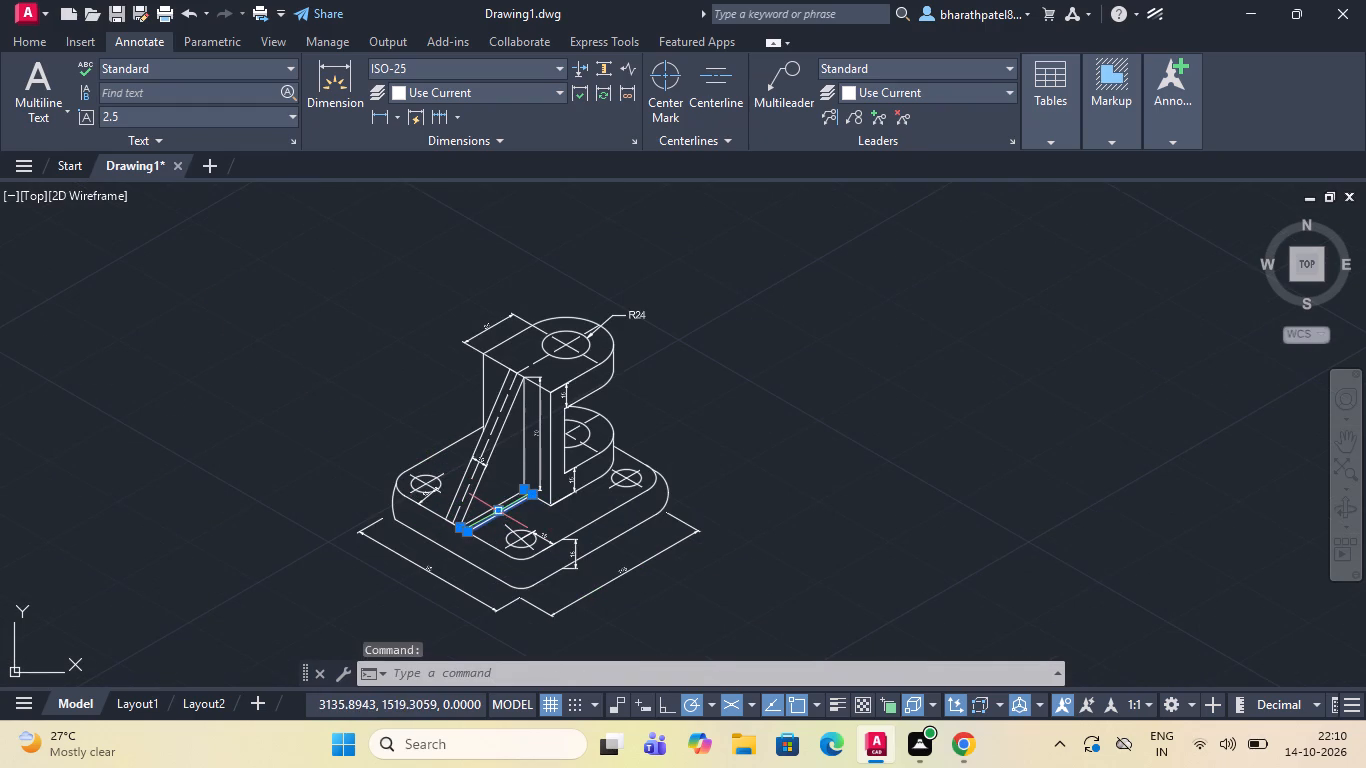
pyautogui.press('Escape')
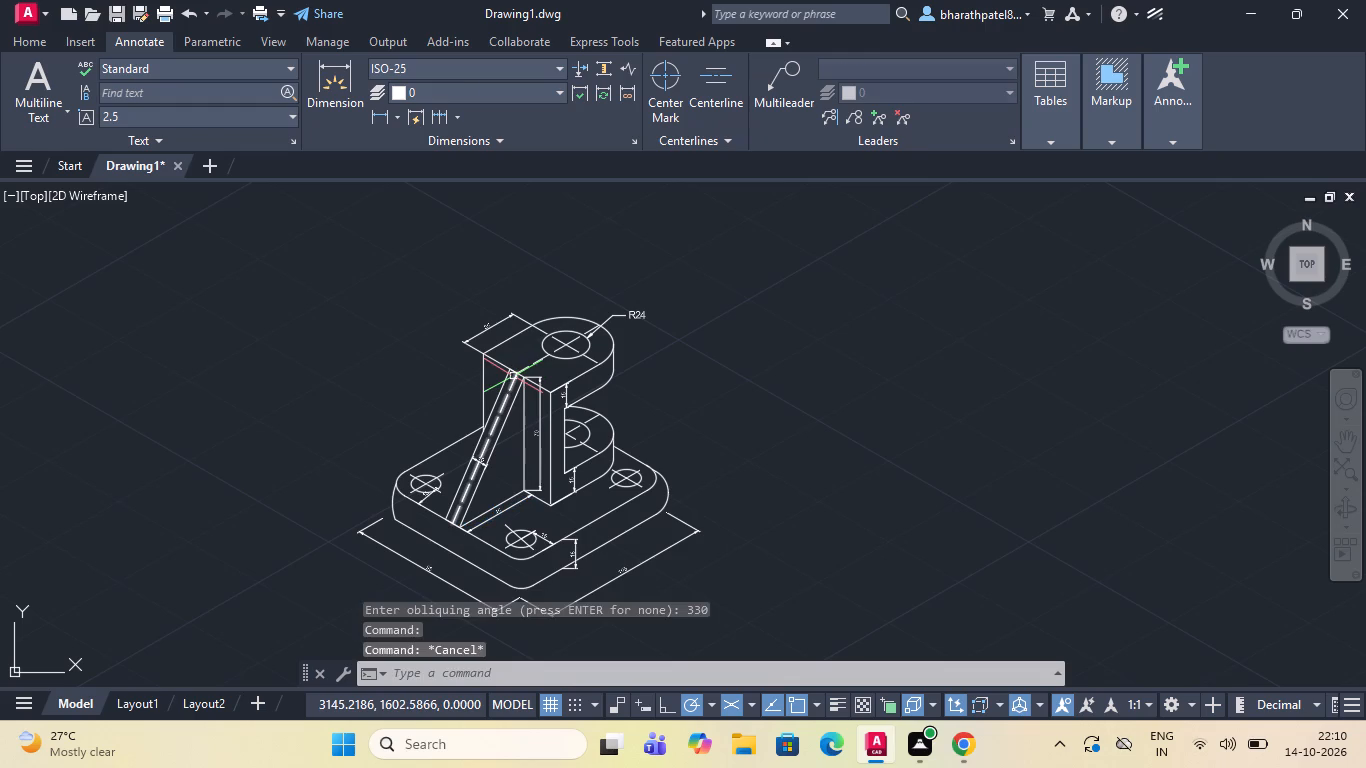
pyautogui.scroll(-1, 527, 409)
pyautogui.scroll(3, 529, 452)
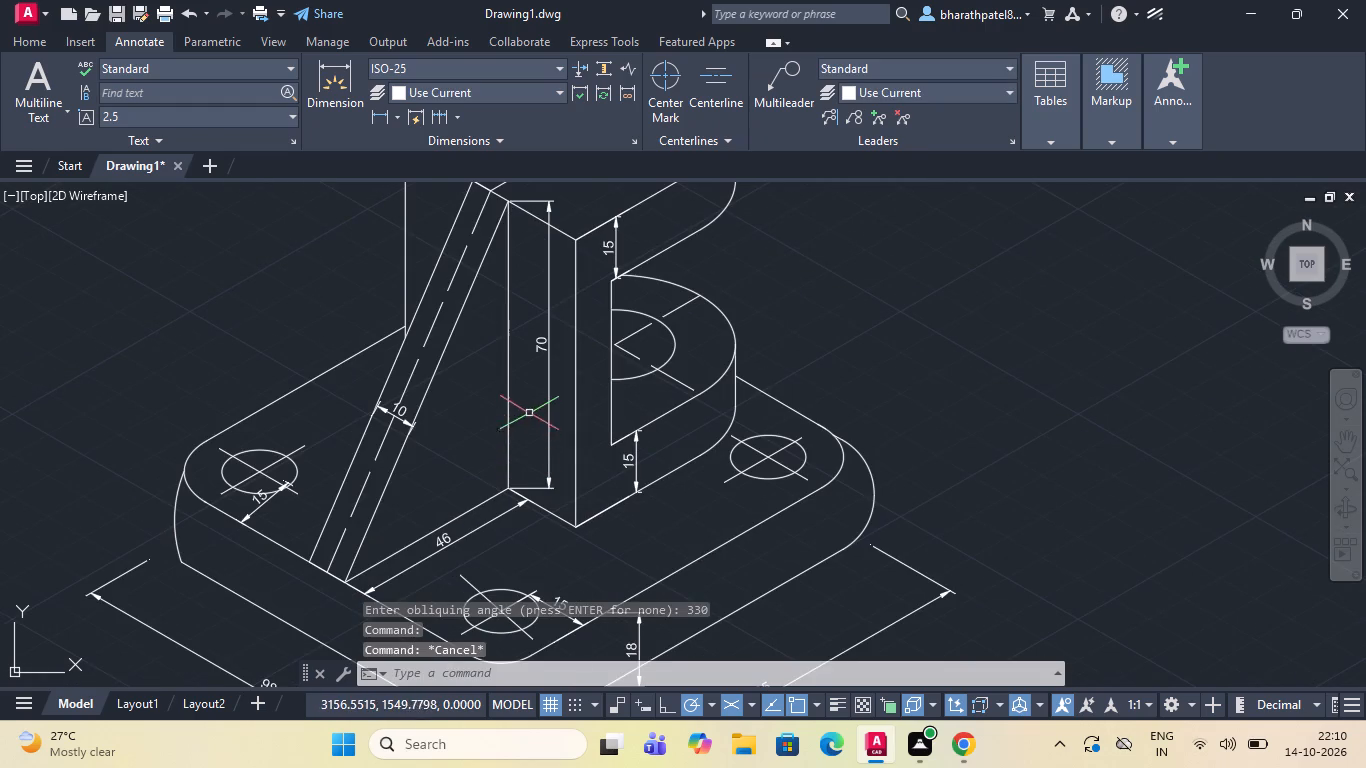
pyautogui.click(547, 402)
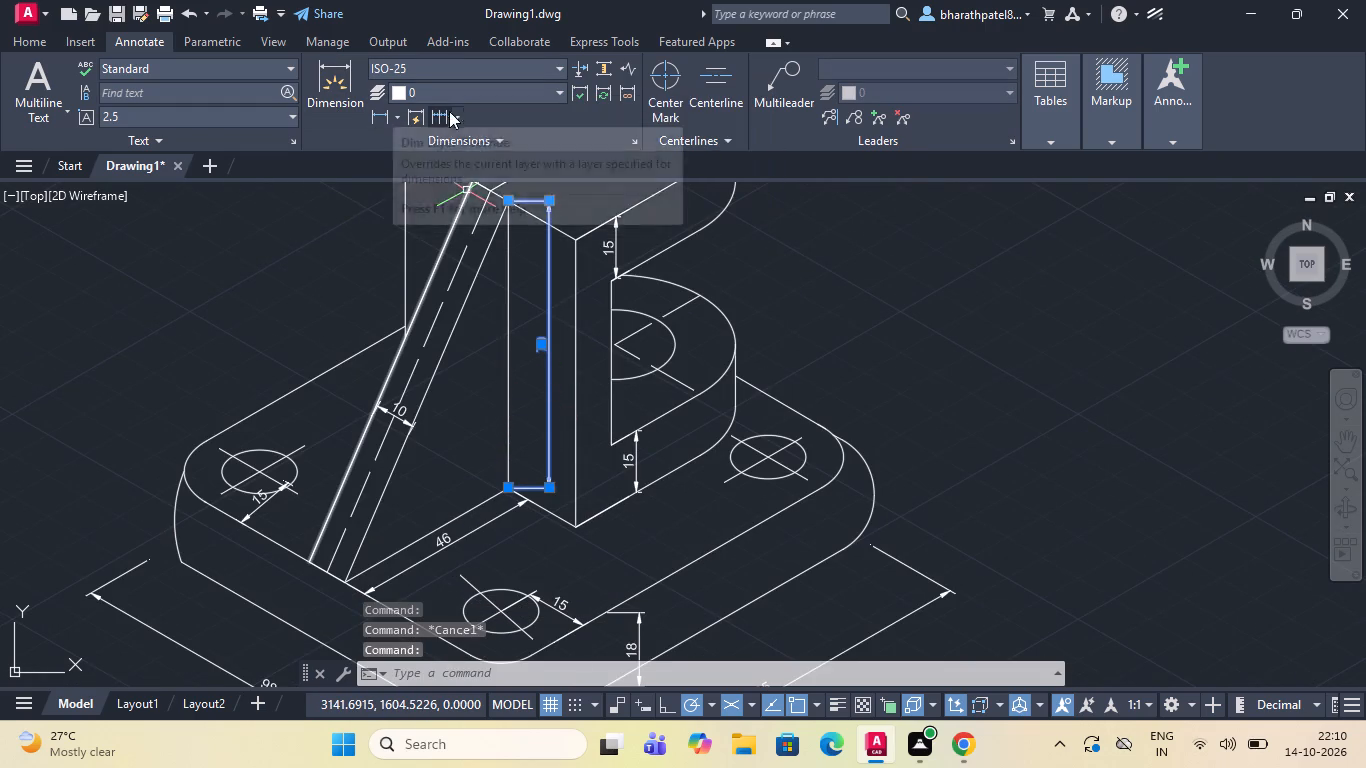
pyautogui.click(465, 134)
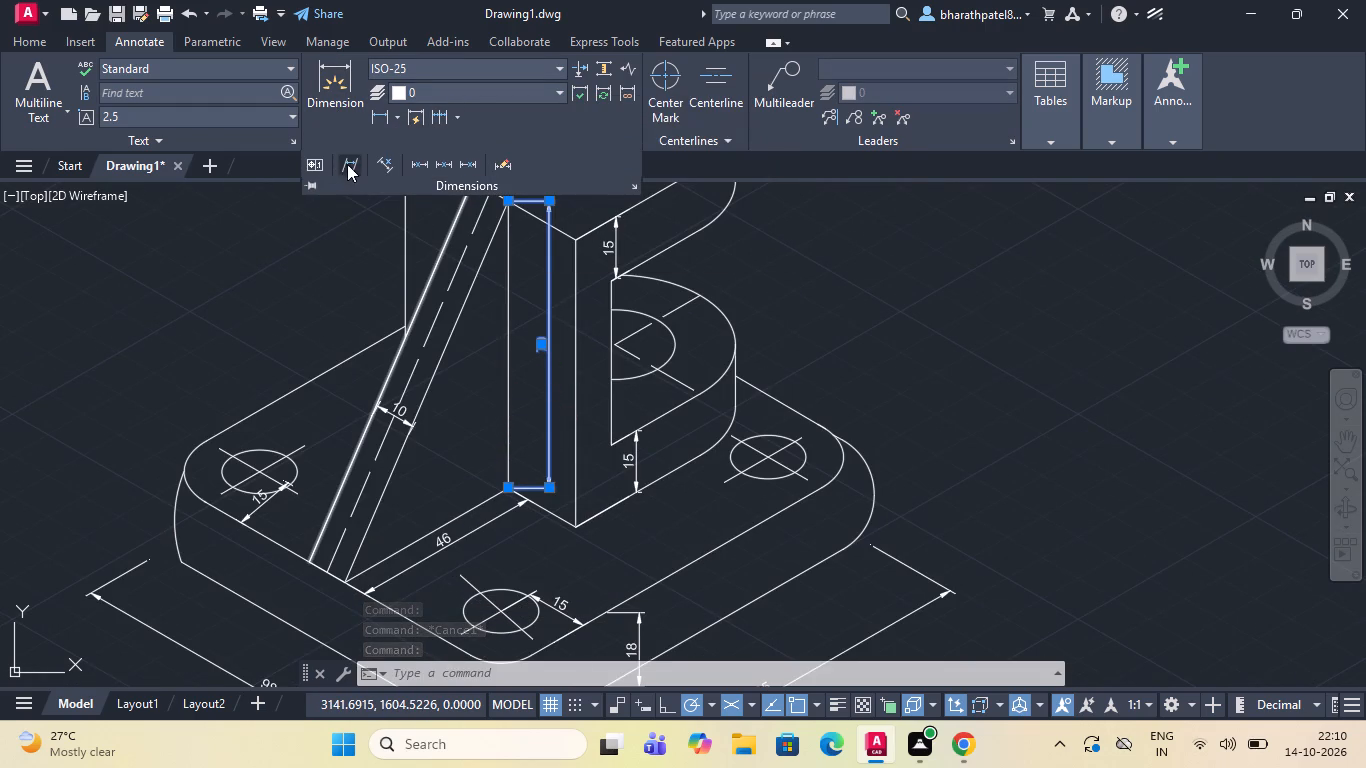
pyautogui.click(351, 158)
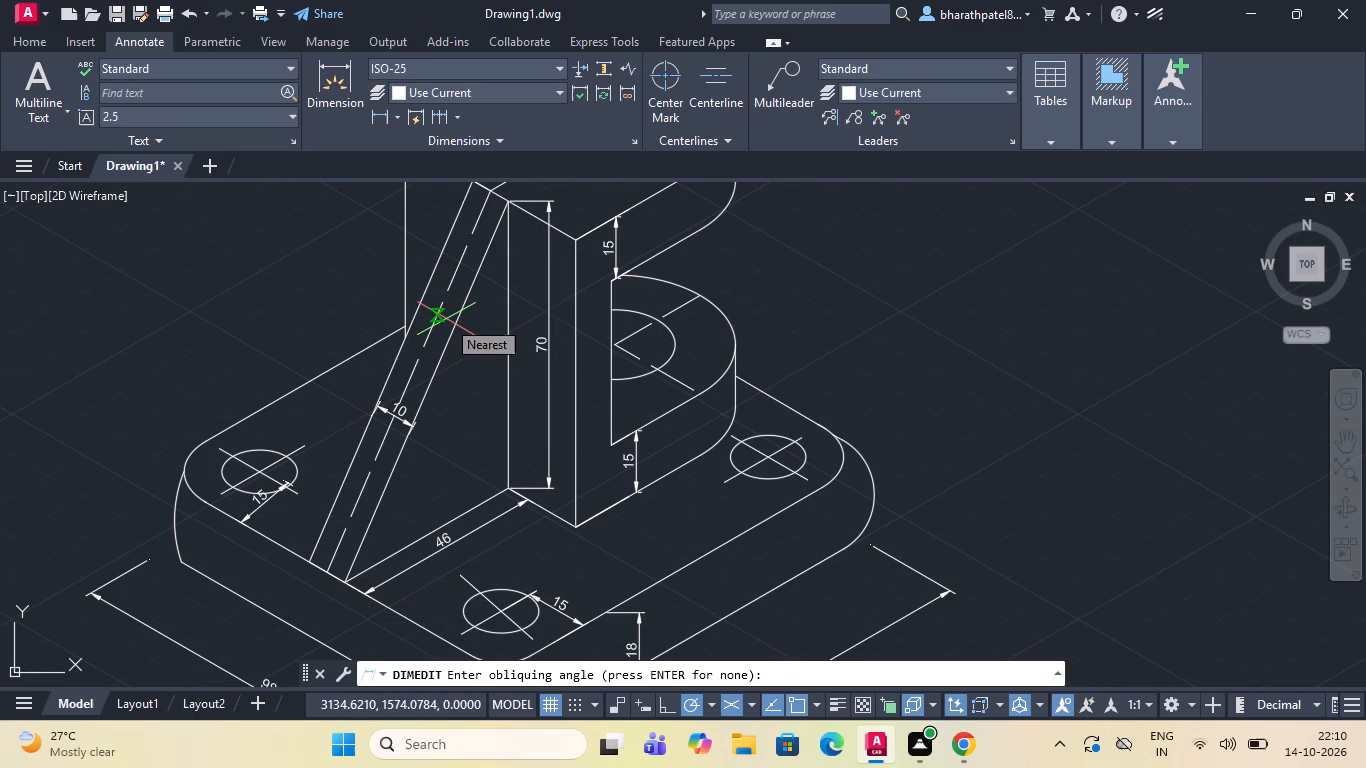
pyautogui.write('33')
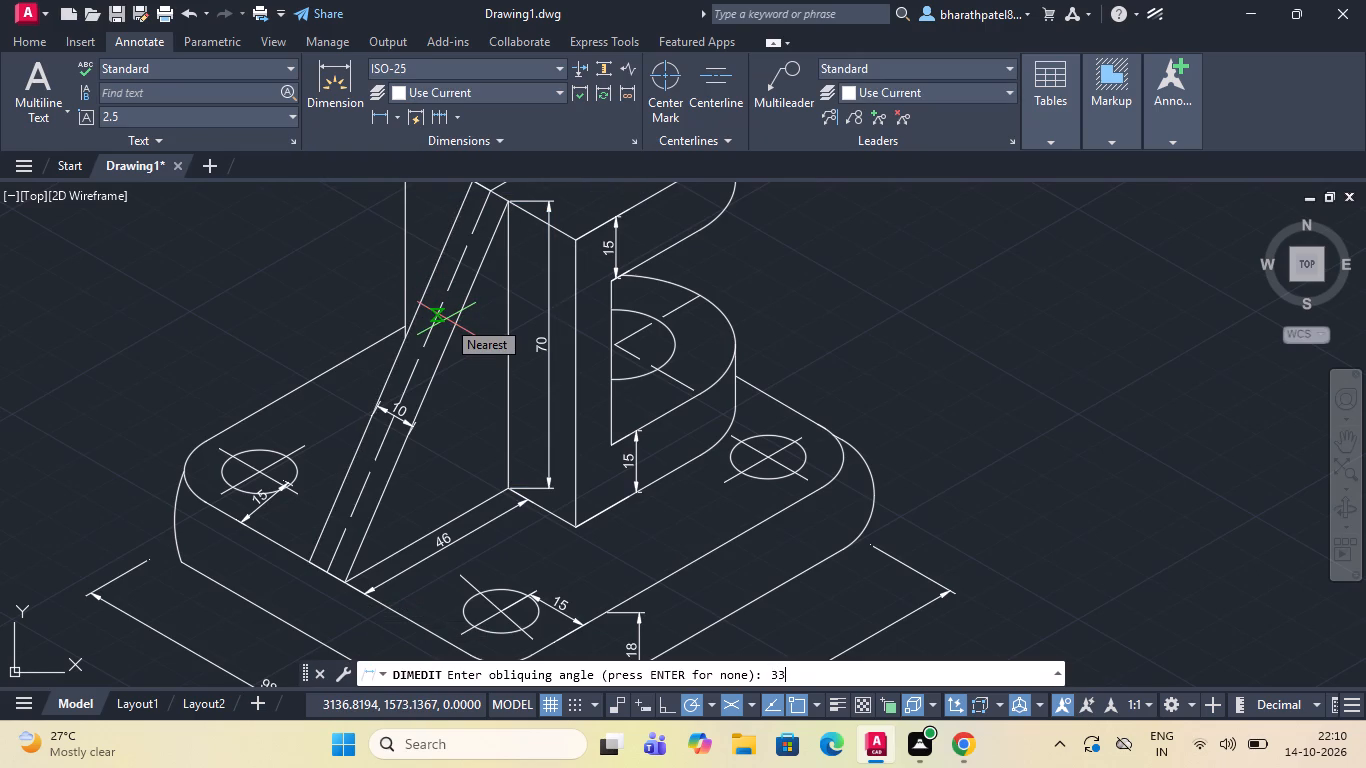
pyautogui.press('0')
pyautogui.press('Return')
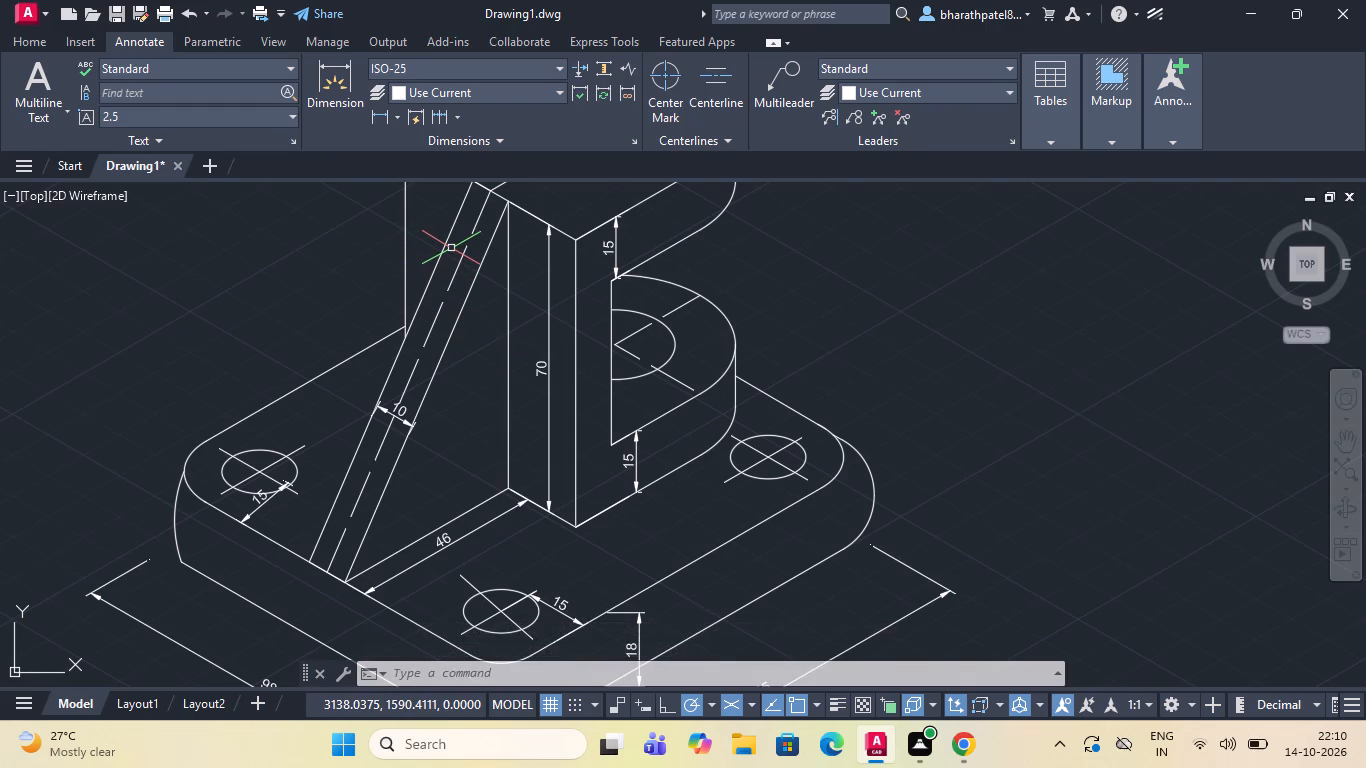
# Examine the dimensions on the bracket's upright, lugs and base for placement and alignment with the isometric axes.
pyautogui.scroll(-1, 545, 398)
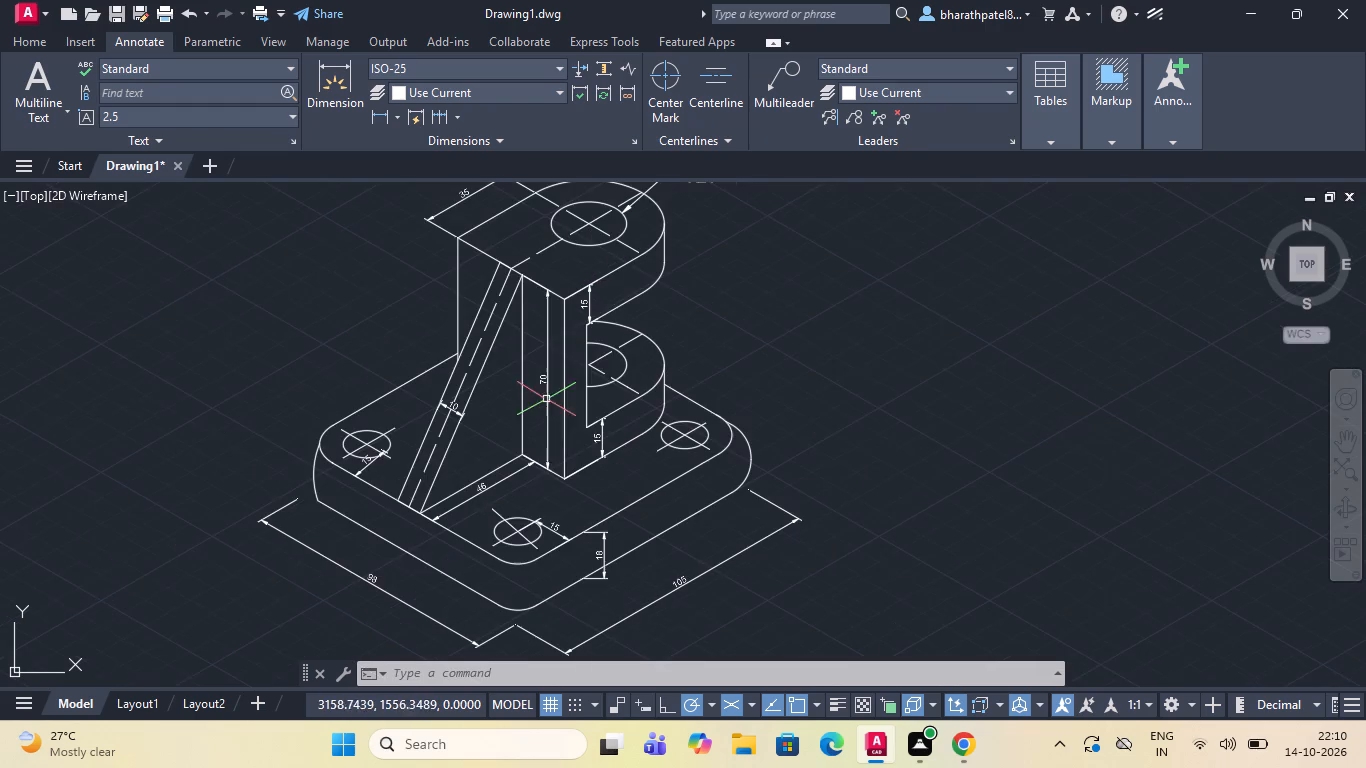
pyautogui.scroll(2, 592, 304)
pyautogui.scroll(-2, 579, 303)
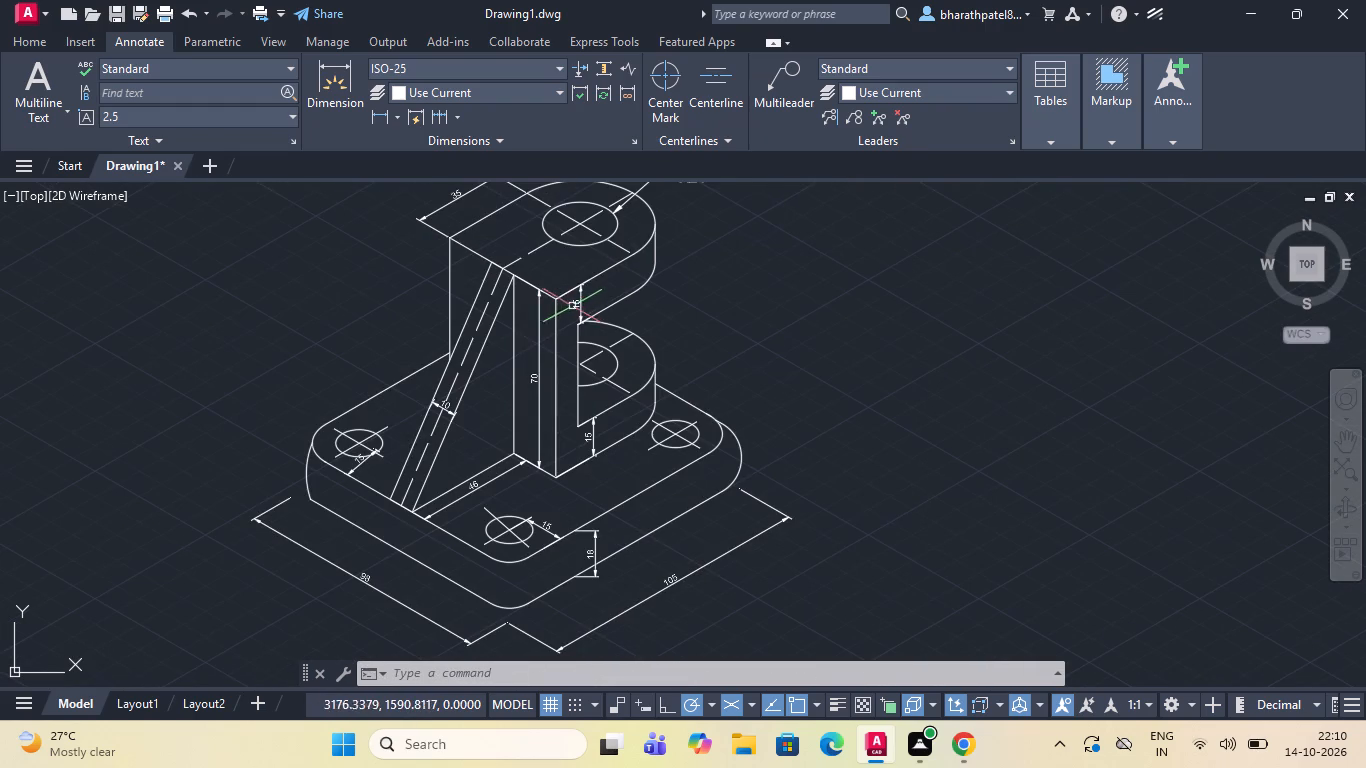
pyautogui.scroll(-1, 562, 238)
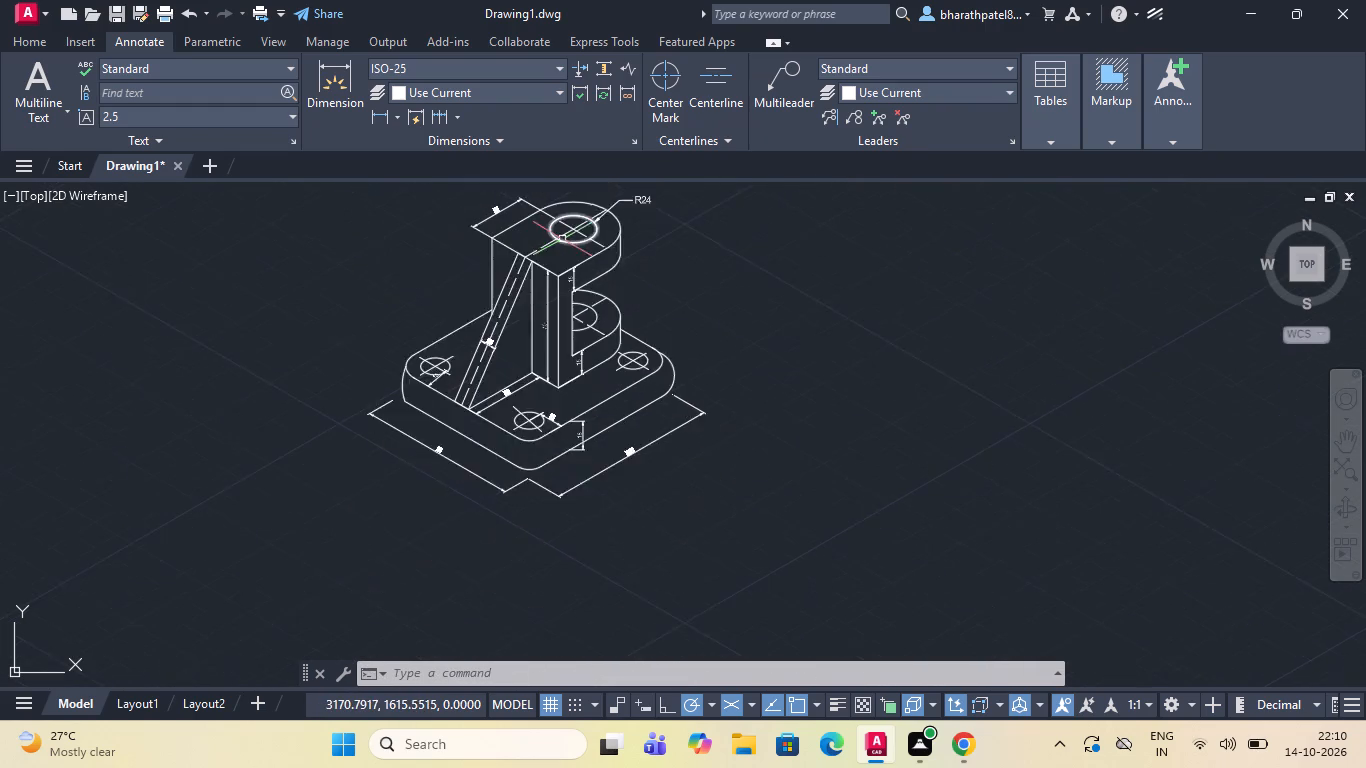
pyautogui.scroll(-1, 562, 239)
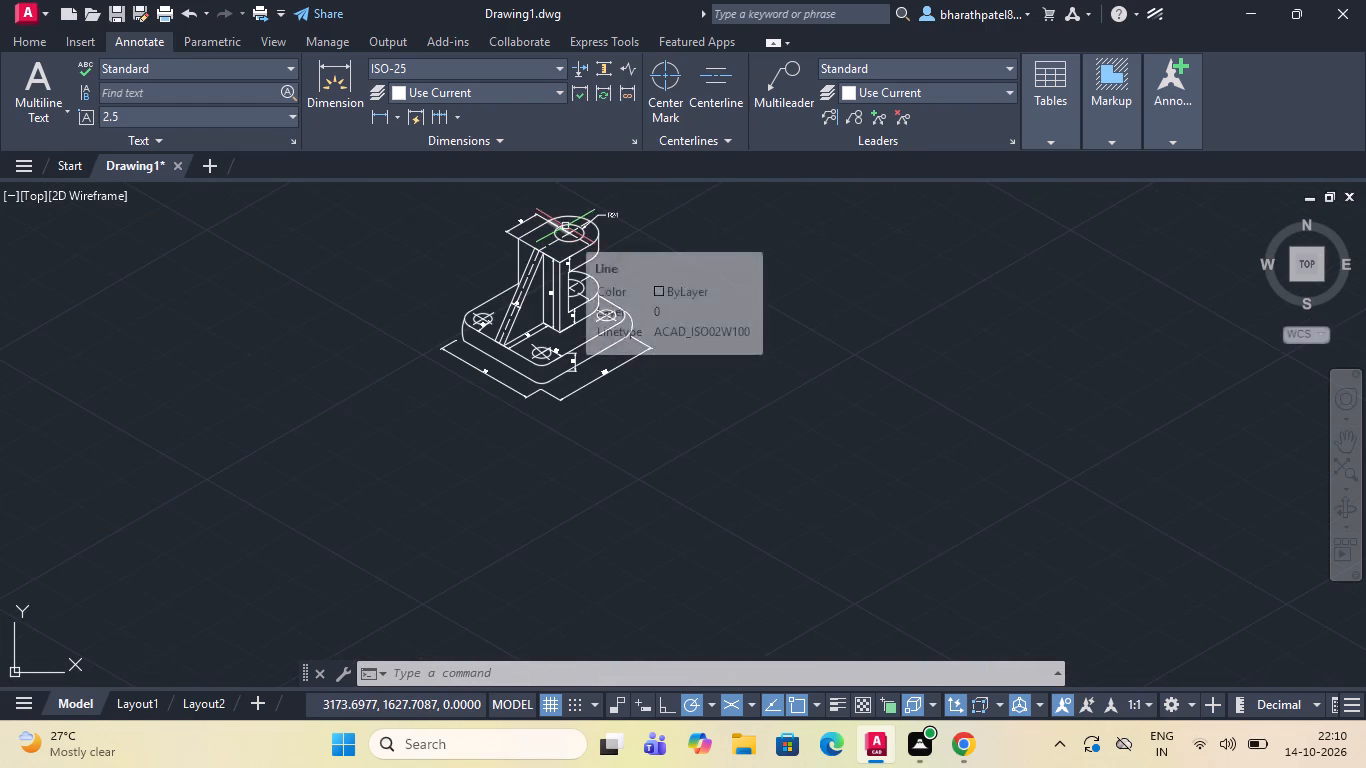
pyautogui.scroll(3, 565, 226)
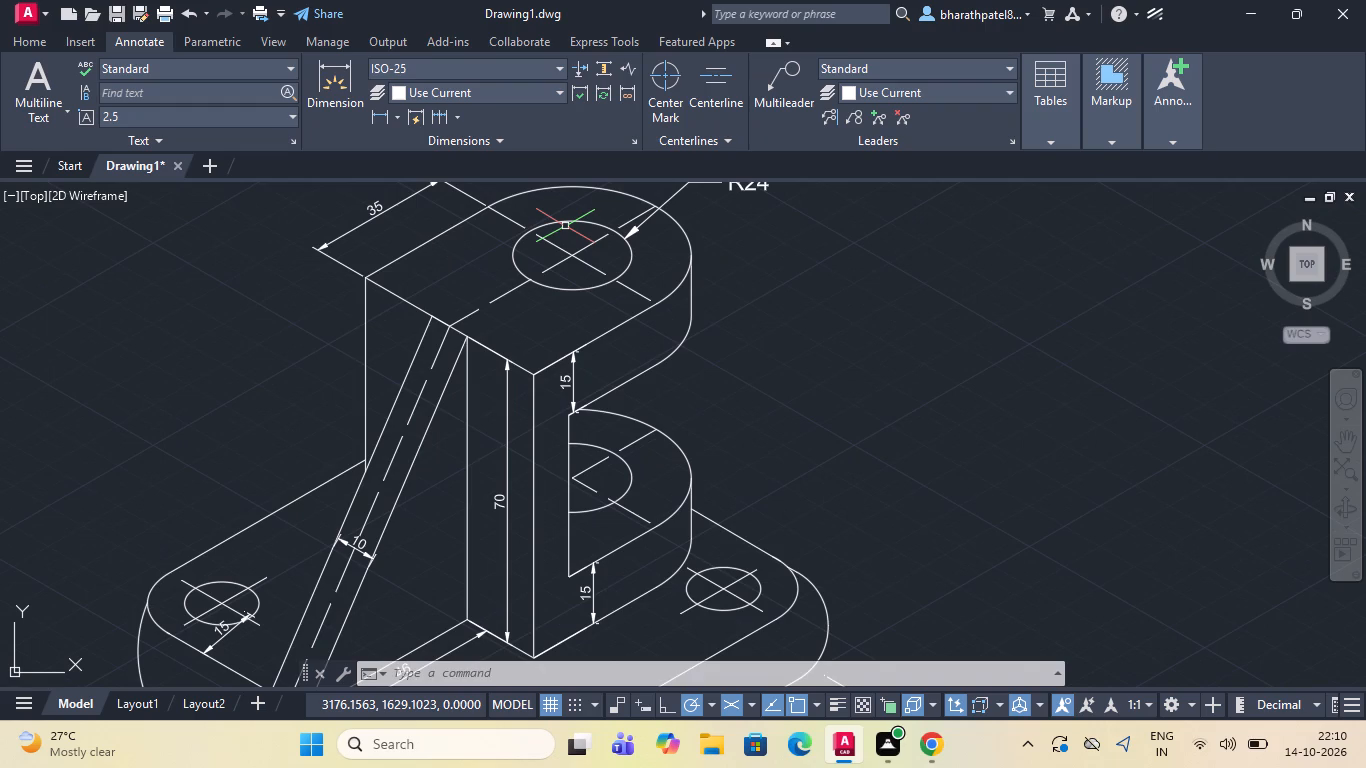
pyautogui.scroll(-2, 564, 229)
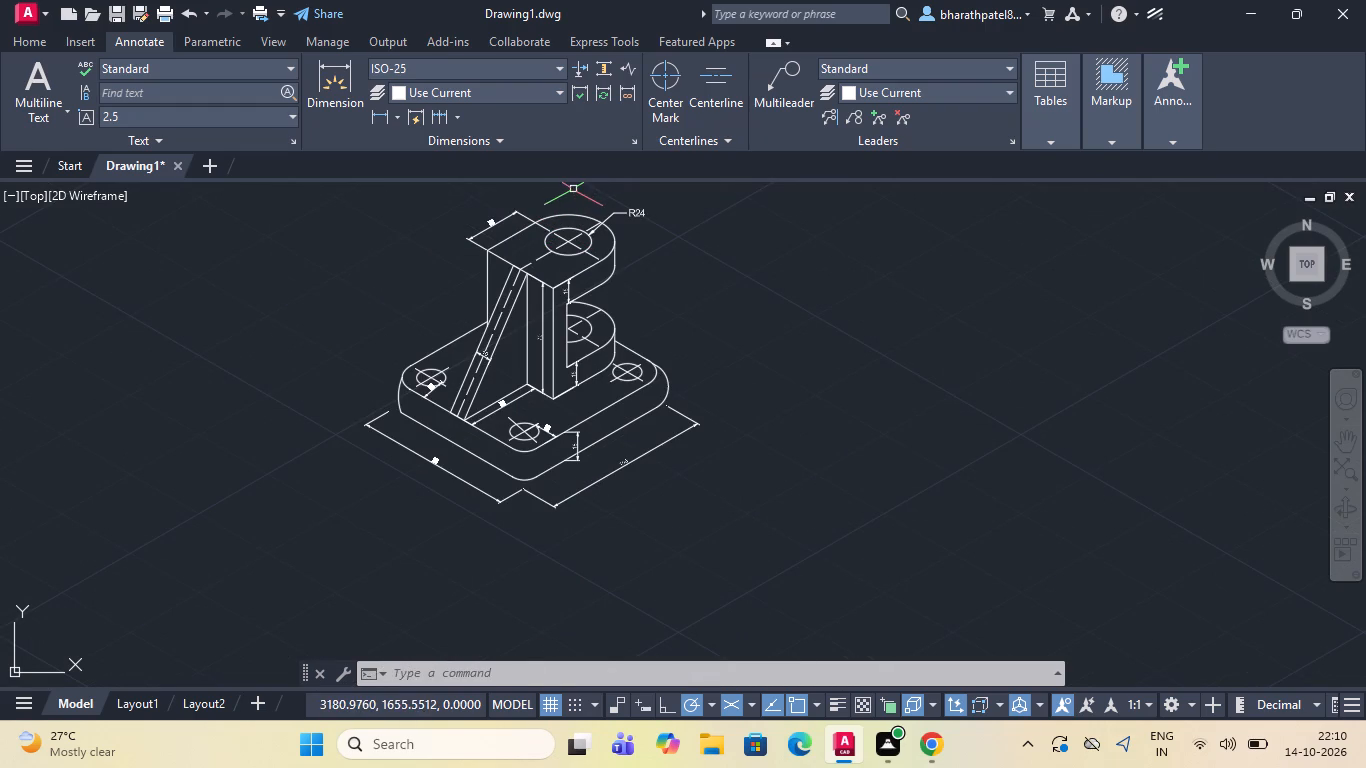
pyautogui.scroll(3, 572, 192)
pyautogui.scroll(-1, 499, 289)
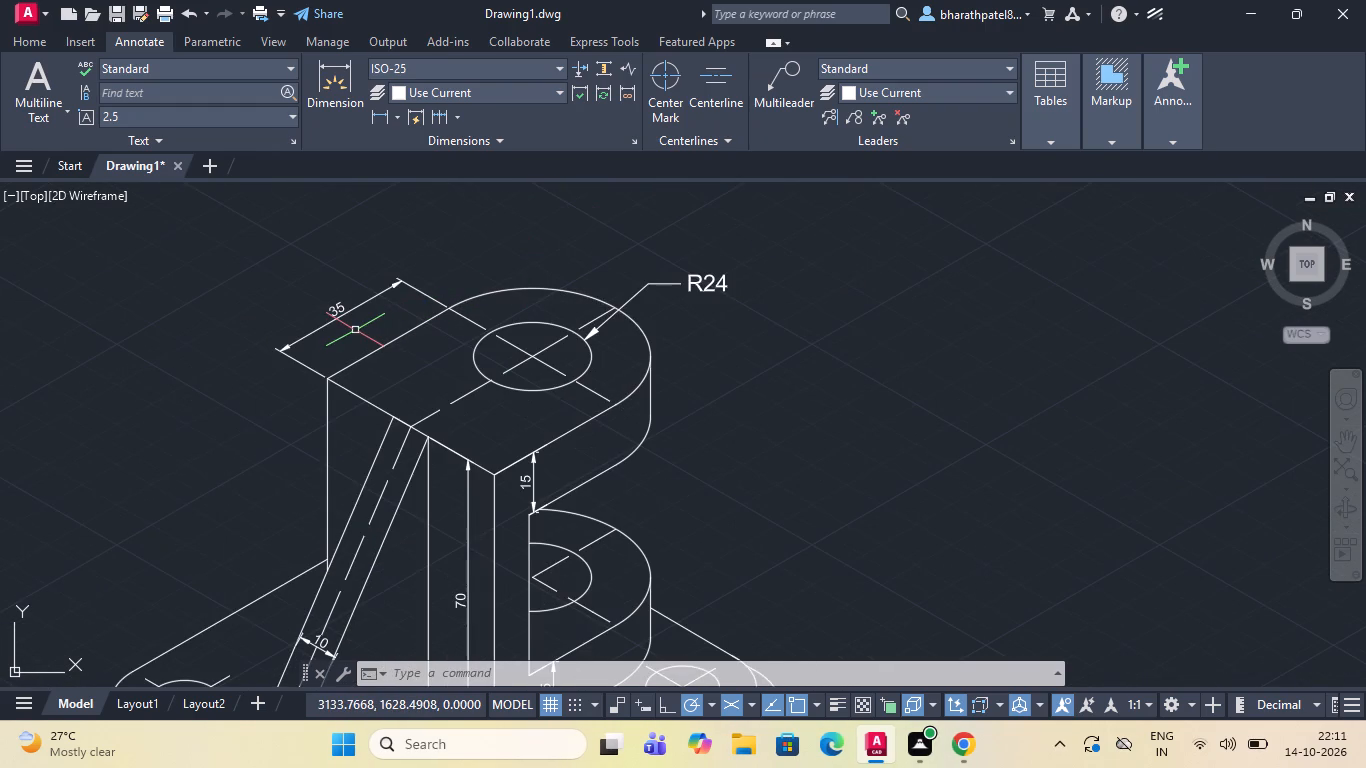
pyautogui.scroll(-2, 362, 336)
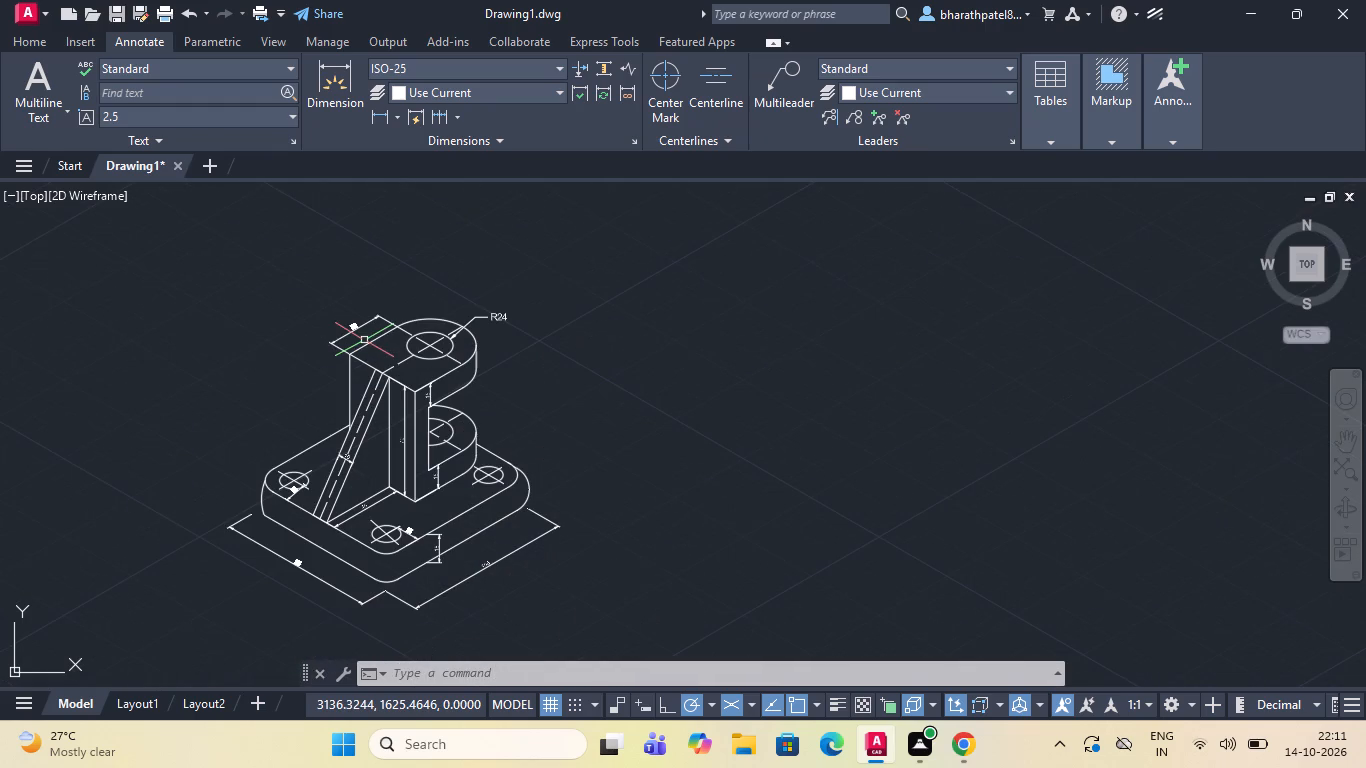
pyautogui.scroll(2, 426, 341)
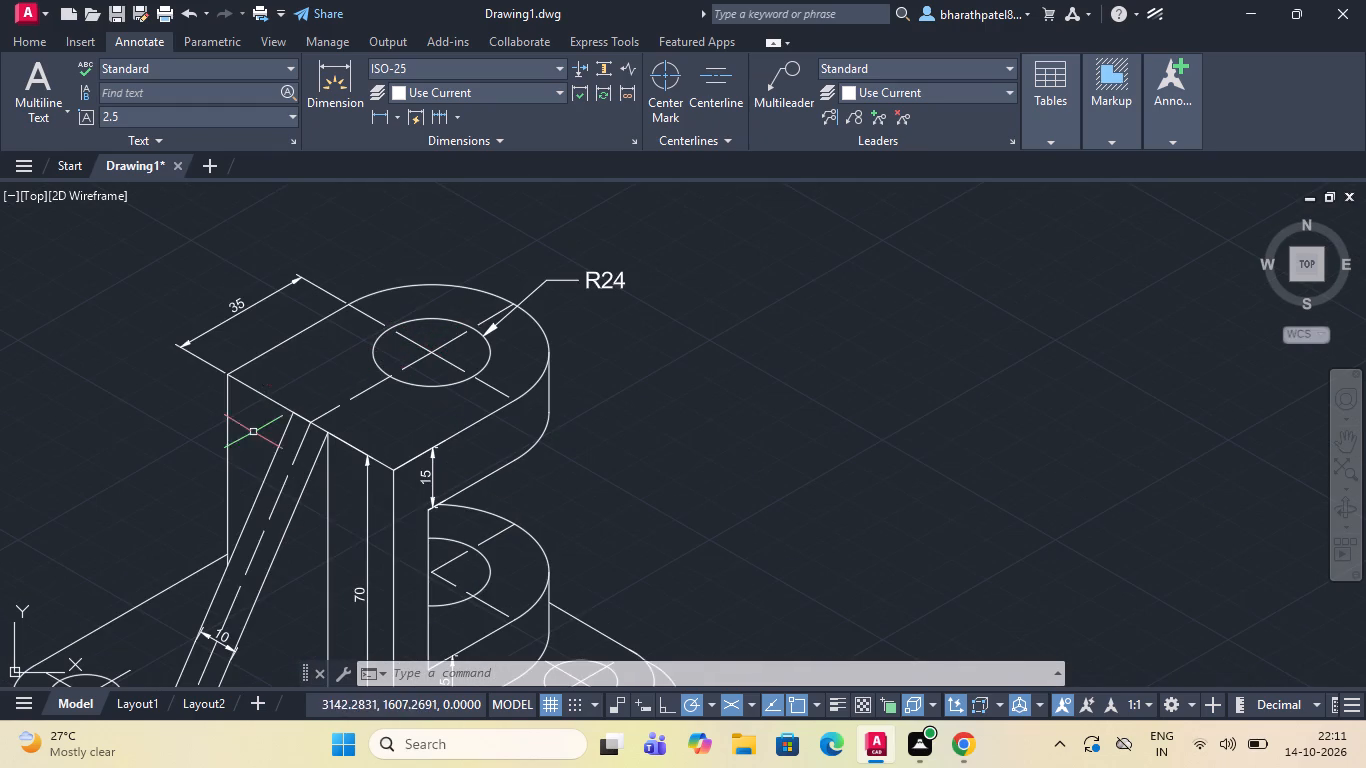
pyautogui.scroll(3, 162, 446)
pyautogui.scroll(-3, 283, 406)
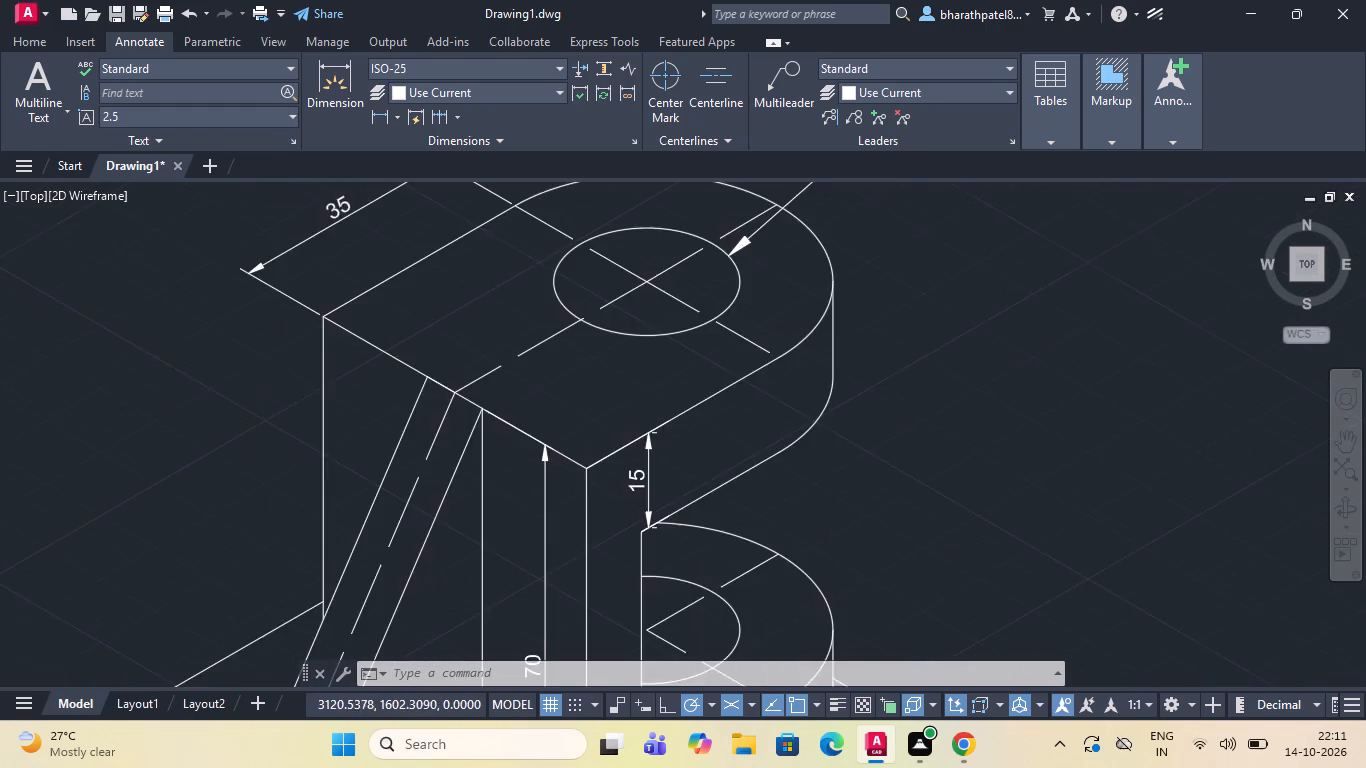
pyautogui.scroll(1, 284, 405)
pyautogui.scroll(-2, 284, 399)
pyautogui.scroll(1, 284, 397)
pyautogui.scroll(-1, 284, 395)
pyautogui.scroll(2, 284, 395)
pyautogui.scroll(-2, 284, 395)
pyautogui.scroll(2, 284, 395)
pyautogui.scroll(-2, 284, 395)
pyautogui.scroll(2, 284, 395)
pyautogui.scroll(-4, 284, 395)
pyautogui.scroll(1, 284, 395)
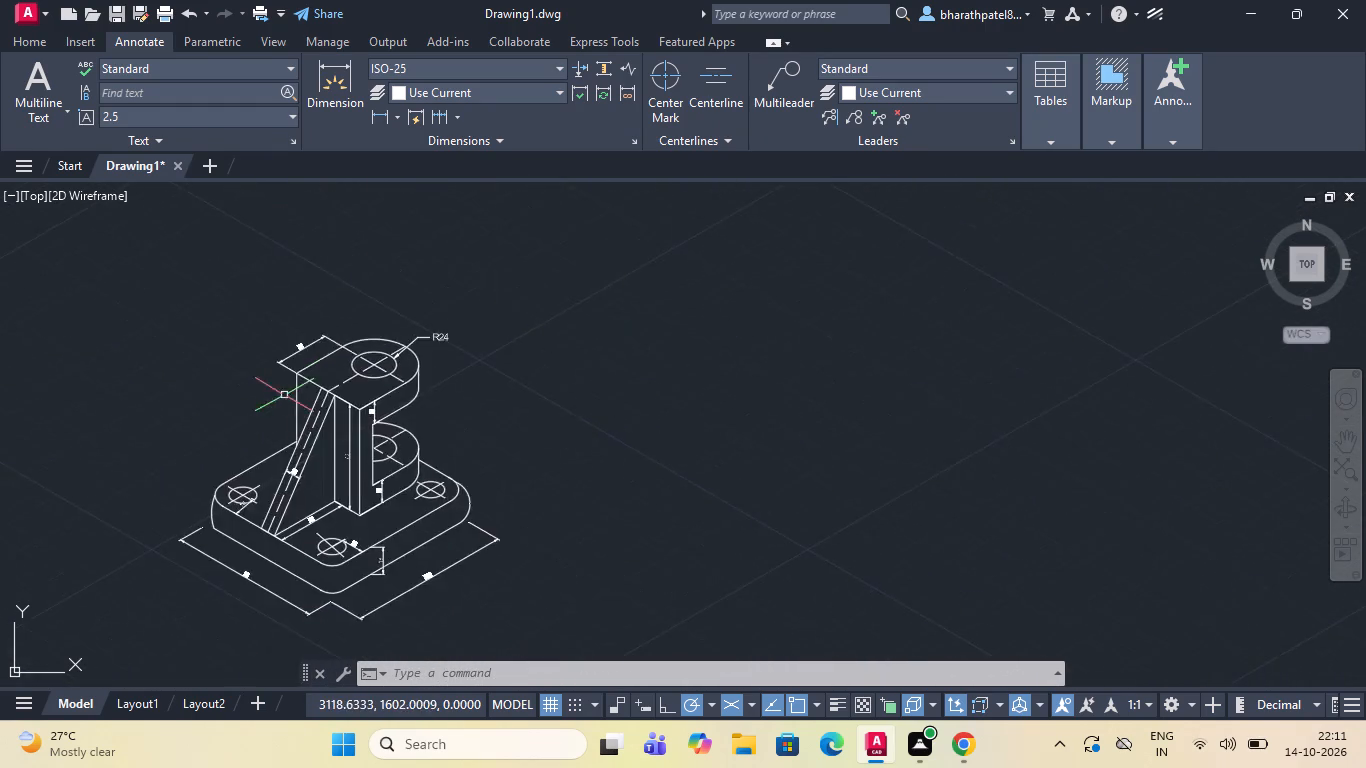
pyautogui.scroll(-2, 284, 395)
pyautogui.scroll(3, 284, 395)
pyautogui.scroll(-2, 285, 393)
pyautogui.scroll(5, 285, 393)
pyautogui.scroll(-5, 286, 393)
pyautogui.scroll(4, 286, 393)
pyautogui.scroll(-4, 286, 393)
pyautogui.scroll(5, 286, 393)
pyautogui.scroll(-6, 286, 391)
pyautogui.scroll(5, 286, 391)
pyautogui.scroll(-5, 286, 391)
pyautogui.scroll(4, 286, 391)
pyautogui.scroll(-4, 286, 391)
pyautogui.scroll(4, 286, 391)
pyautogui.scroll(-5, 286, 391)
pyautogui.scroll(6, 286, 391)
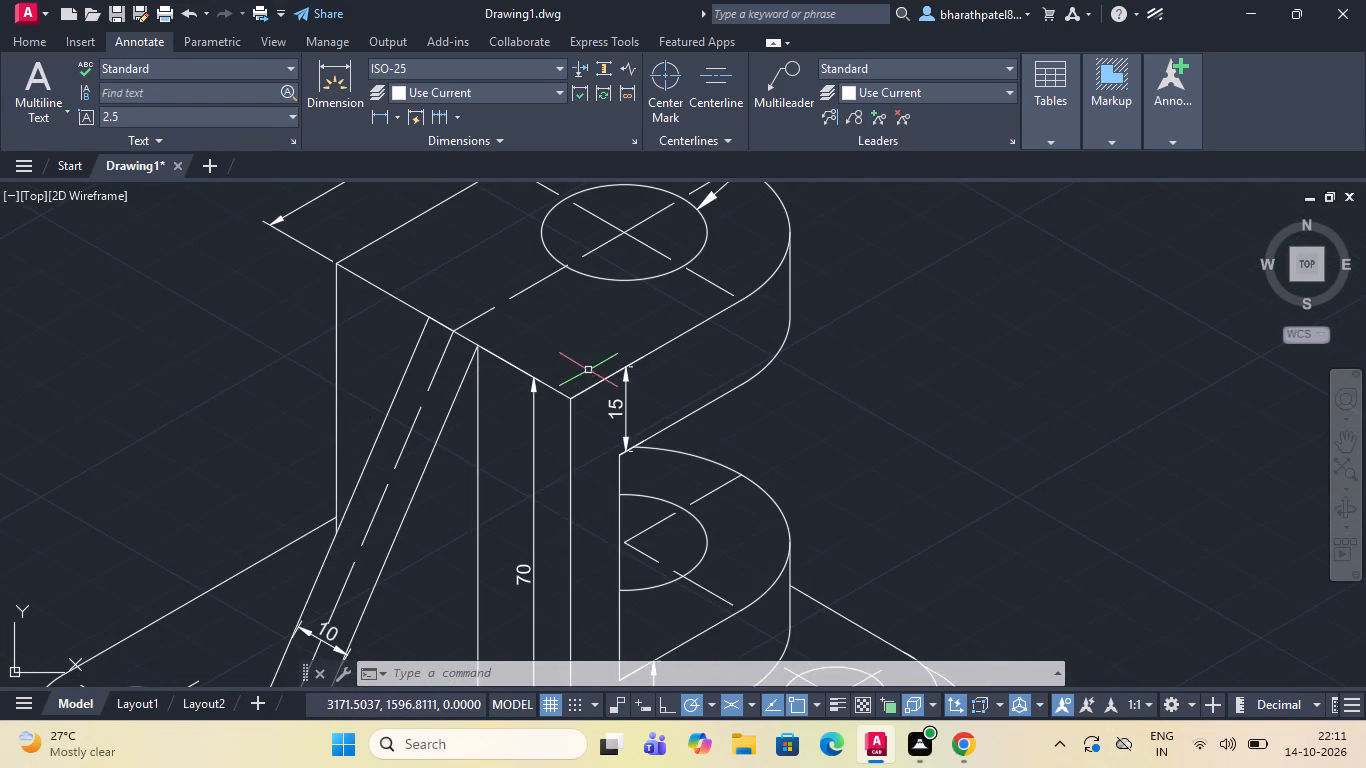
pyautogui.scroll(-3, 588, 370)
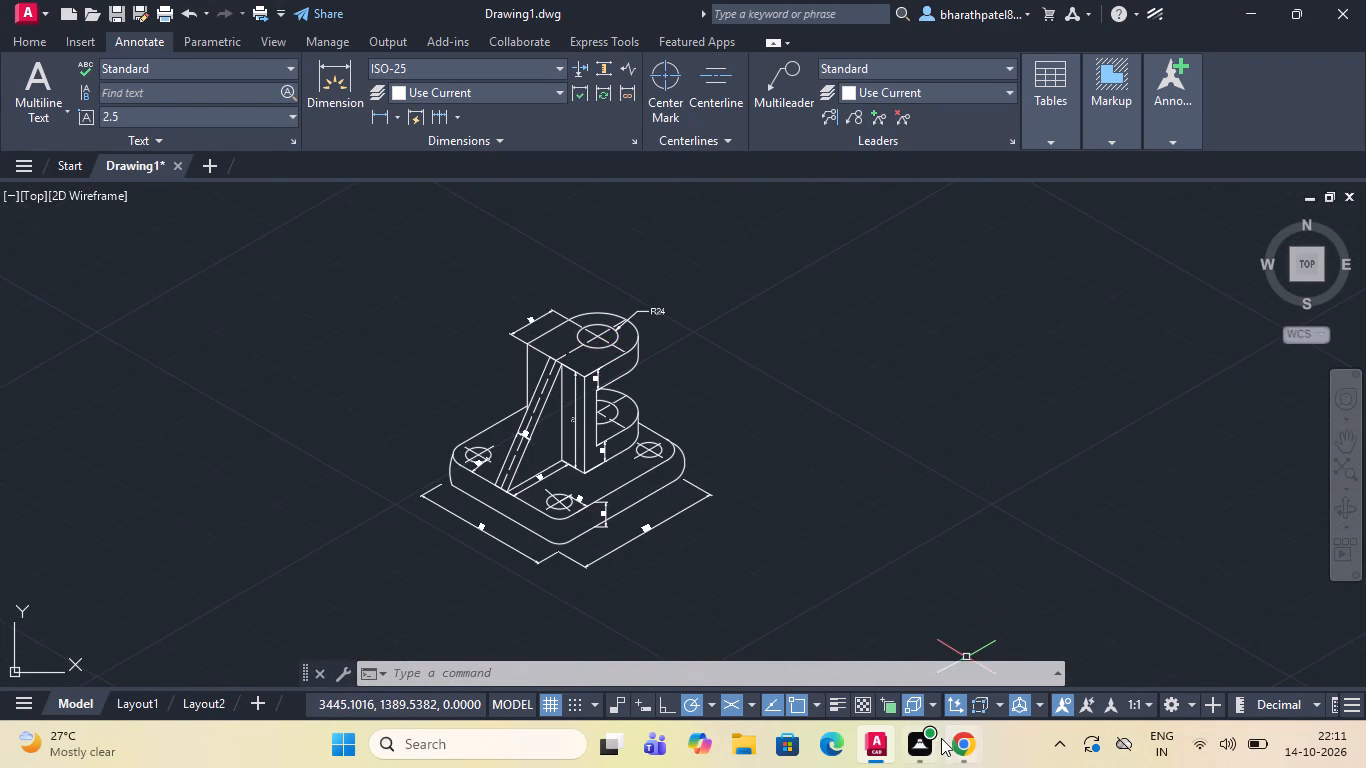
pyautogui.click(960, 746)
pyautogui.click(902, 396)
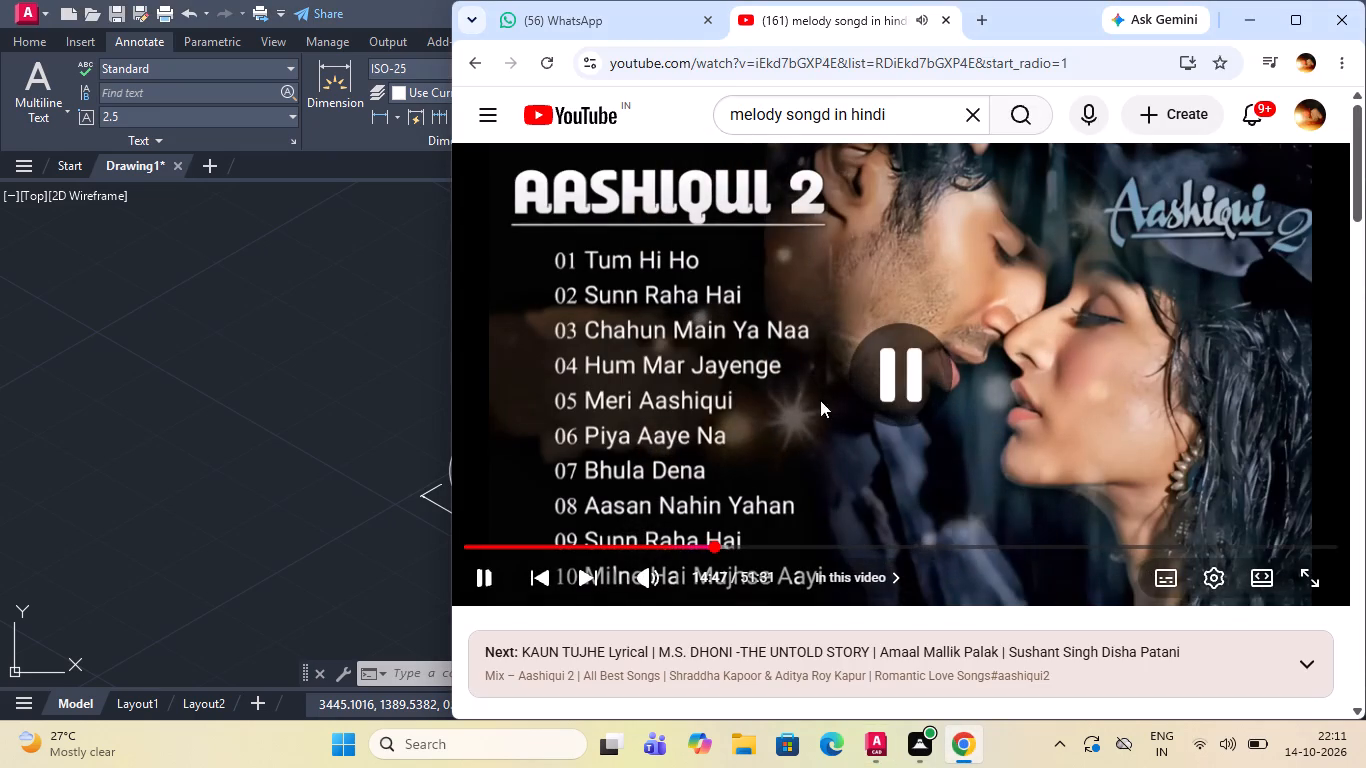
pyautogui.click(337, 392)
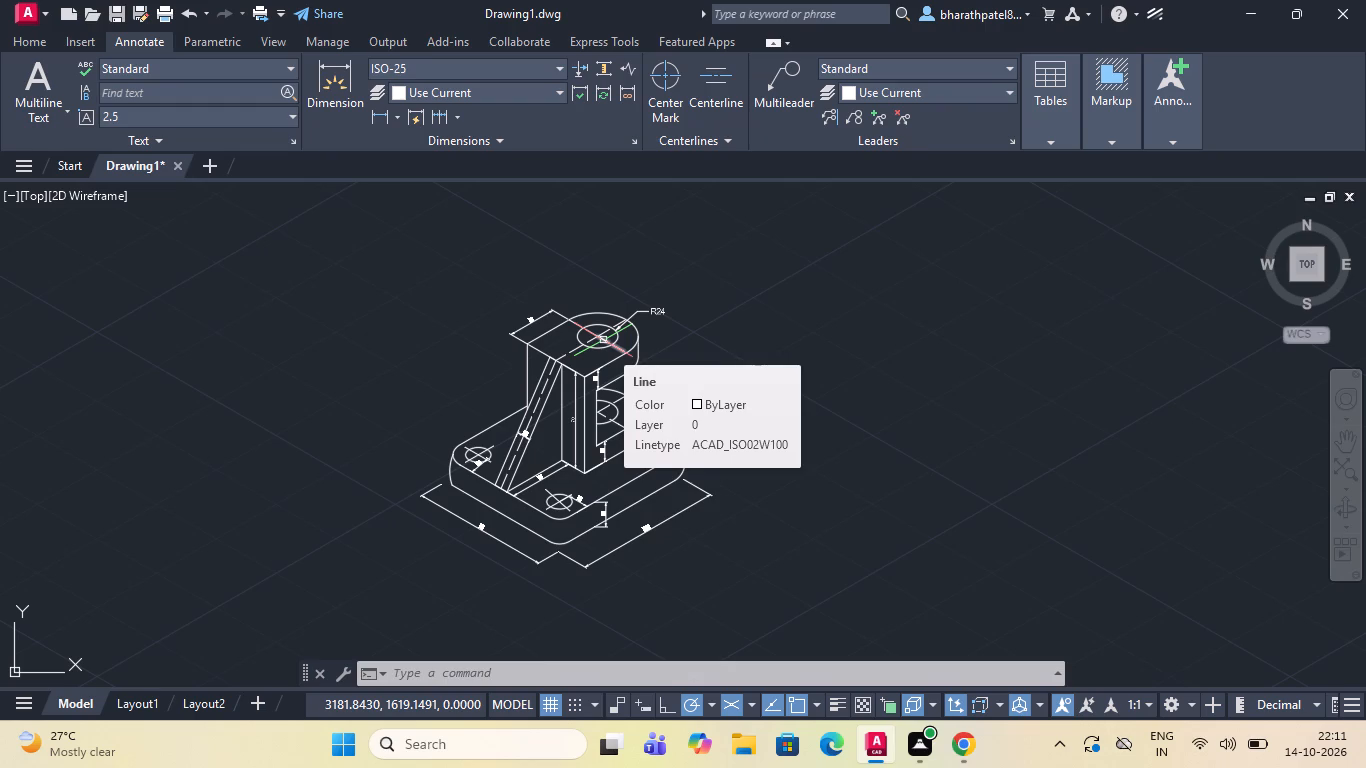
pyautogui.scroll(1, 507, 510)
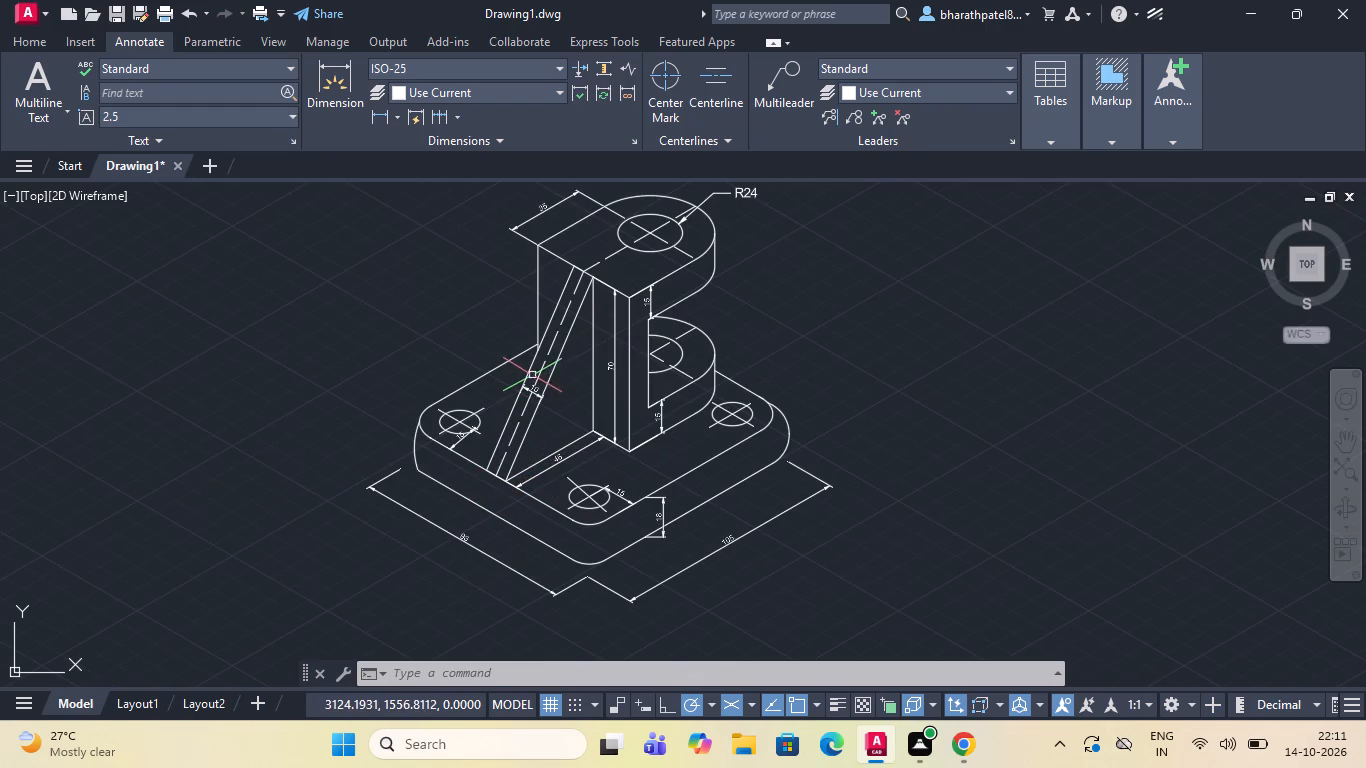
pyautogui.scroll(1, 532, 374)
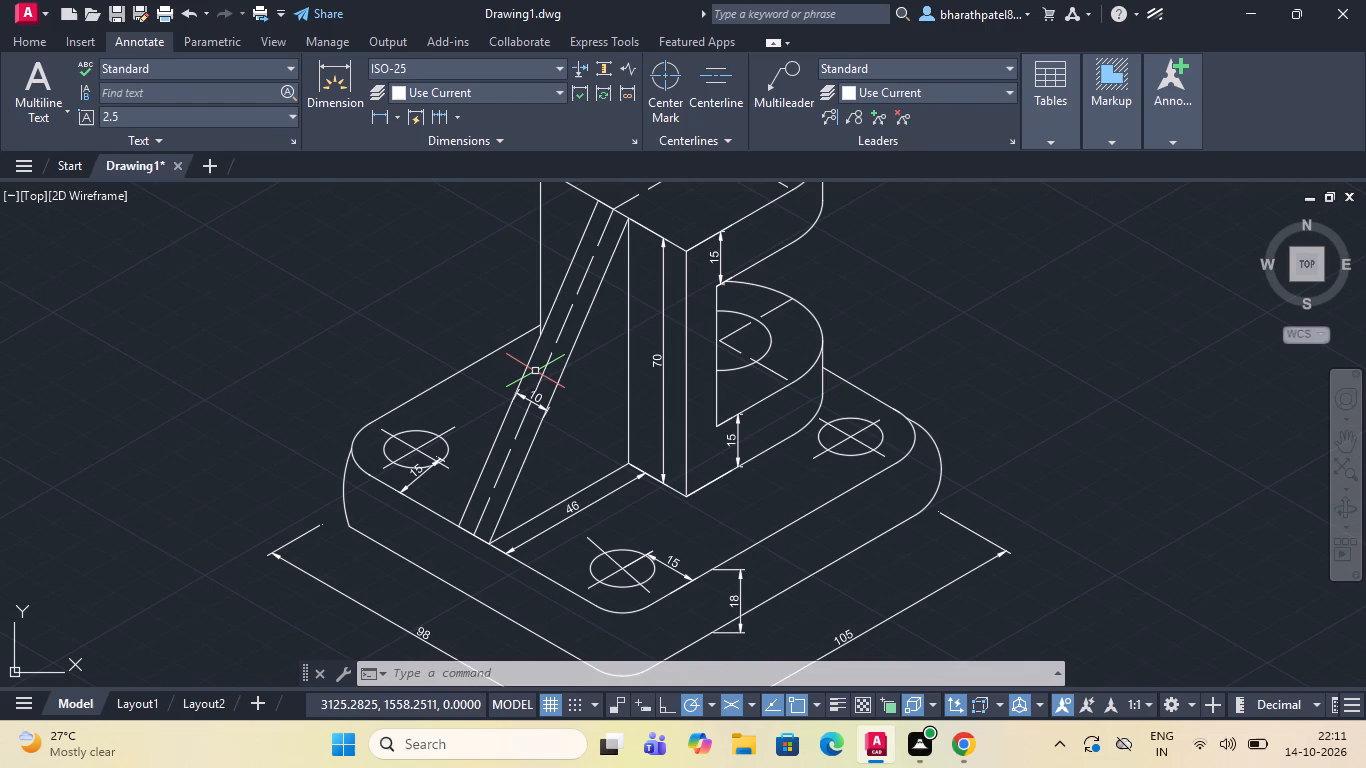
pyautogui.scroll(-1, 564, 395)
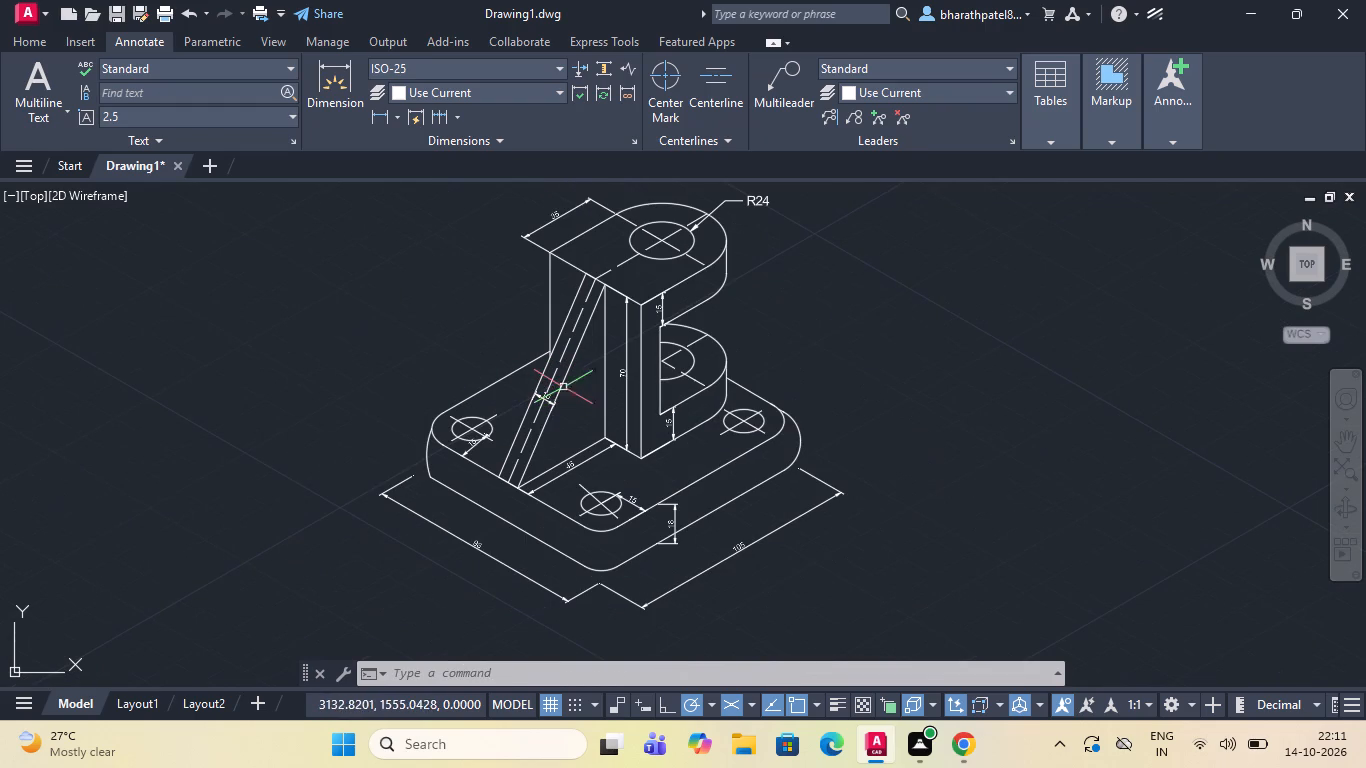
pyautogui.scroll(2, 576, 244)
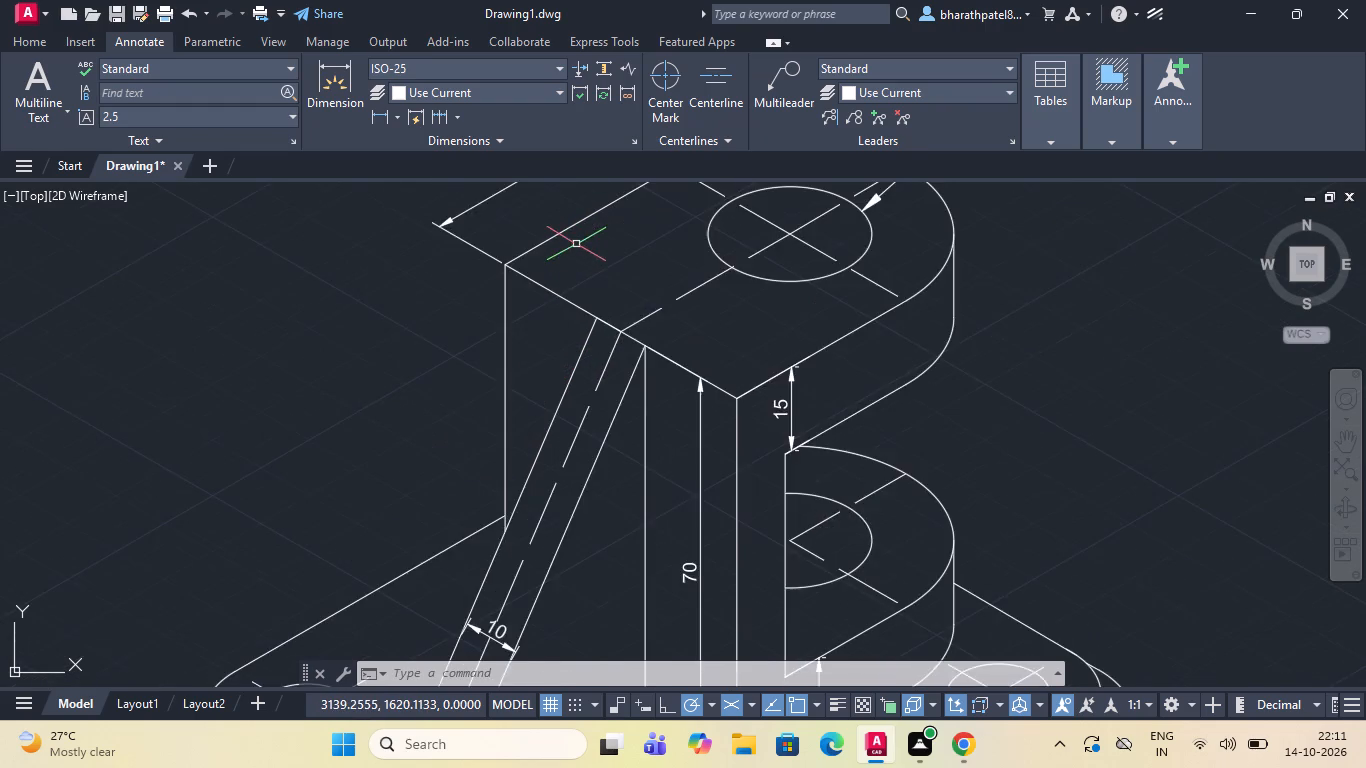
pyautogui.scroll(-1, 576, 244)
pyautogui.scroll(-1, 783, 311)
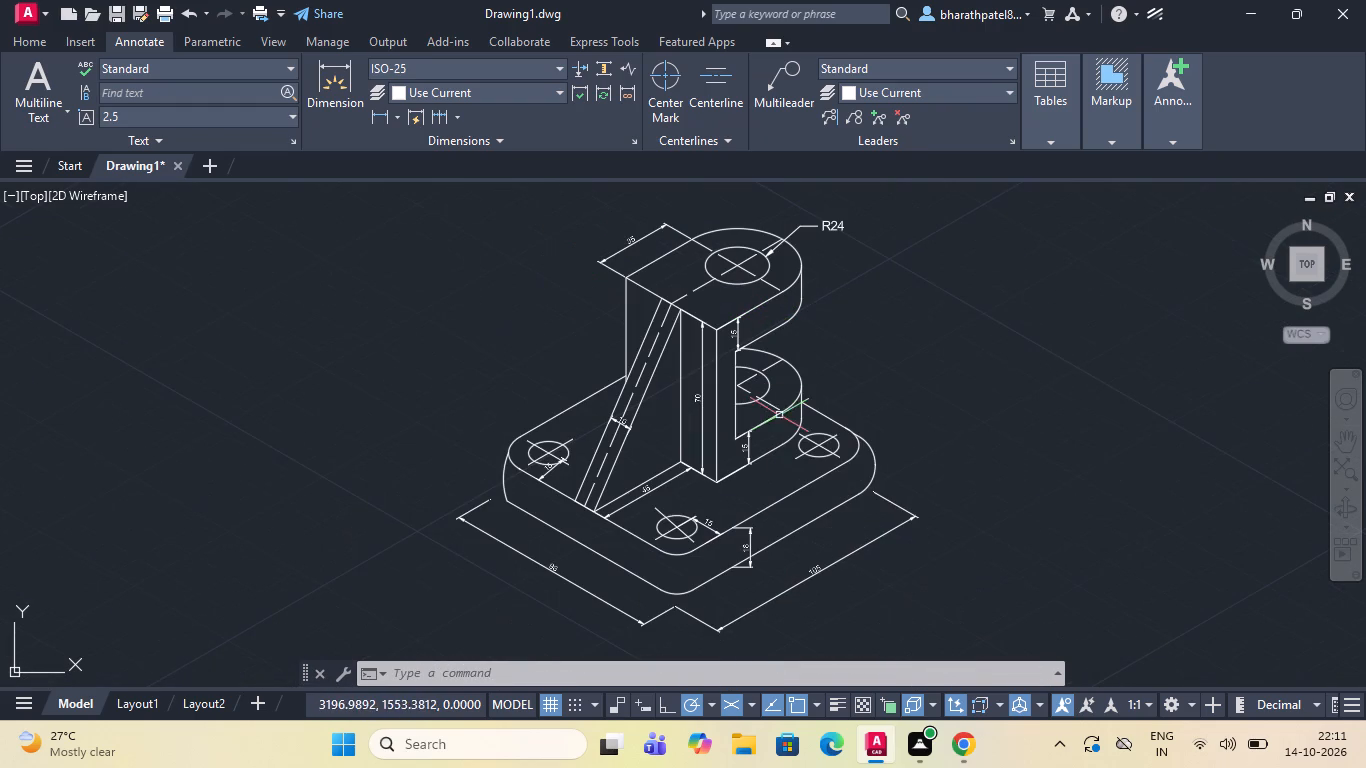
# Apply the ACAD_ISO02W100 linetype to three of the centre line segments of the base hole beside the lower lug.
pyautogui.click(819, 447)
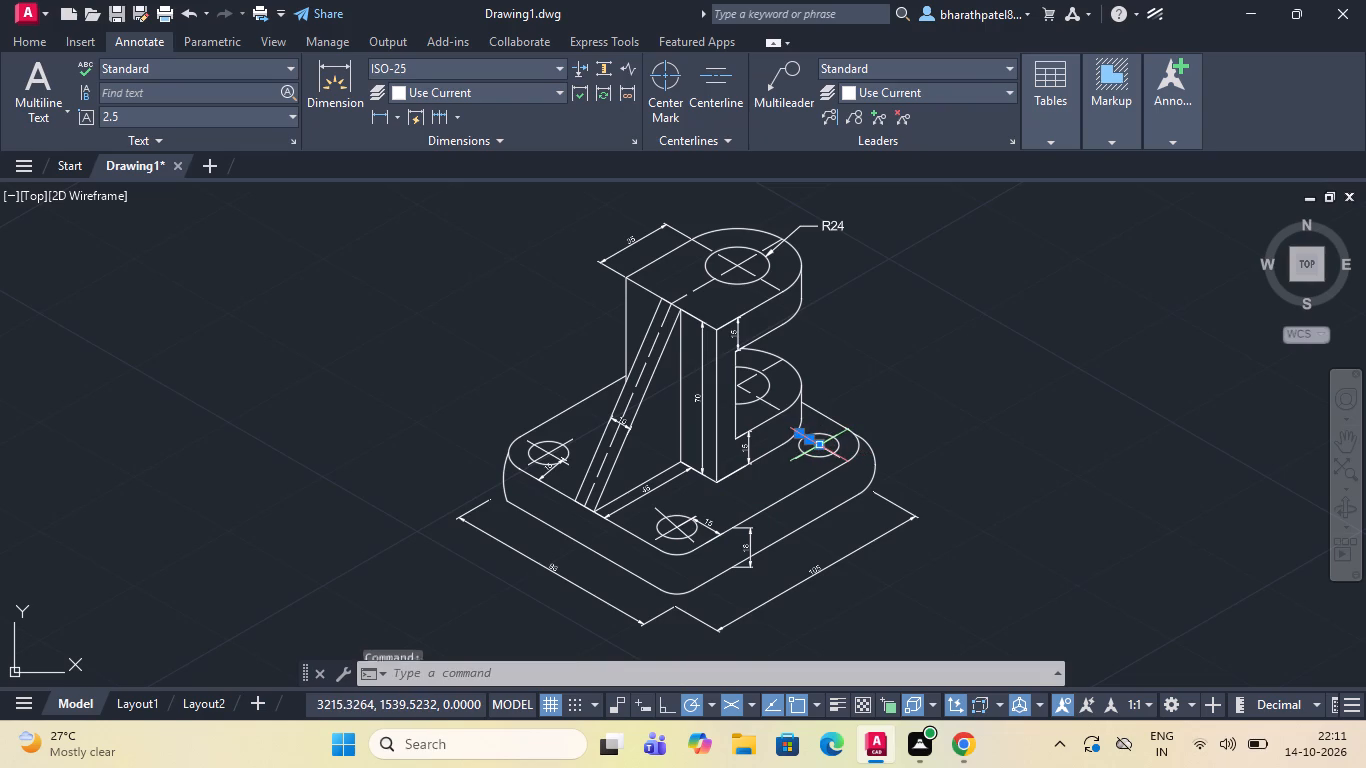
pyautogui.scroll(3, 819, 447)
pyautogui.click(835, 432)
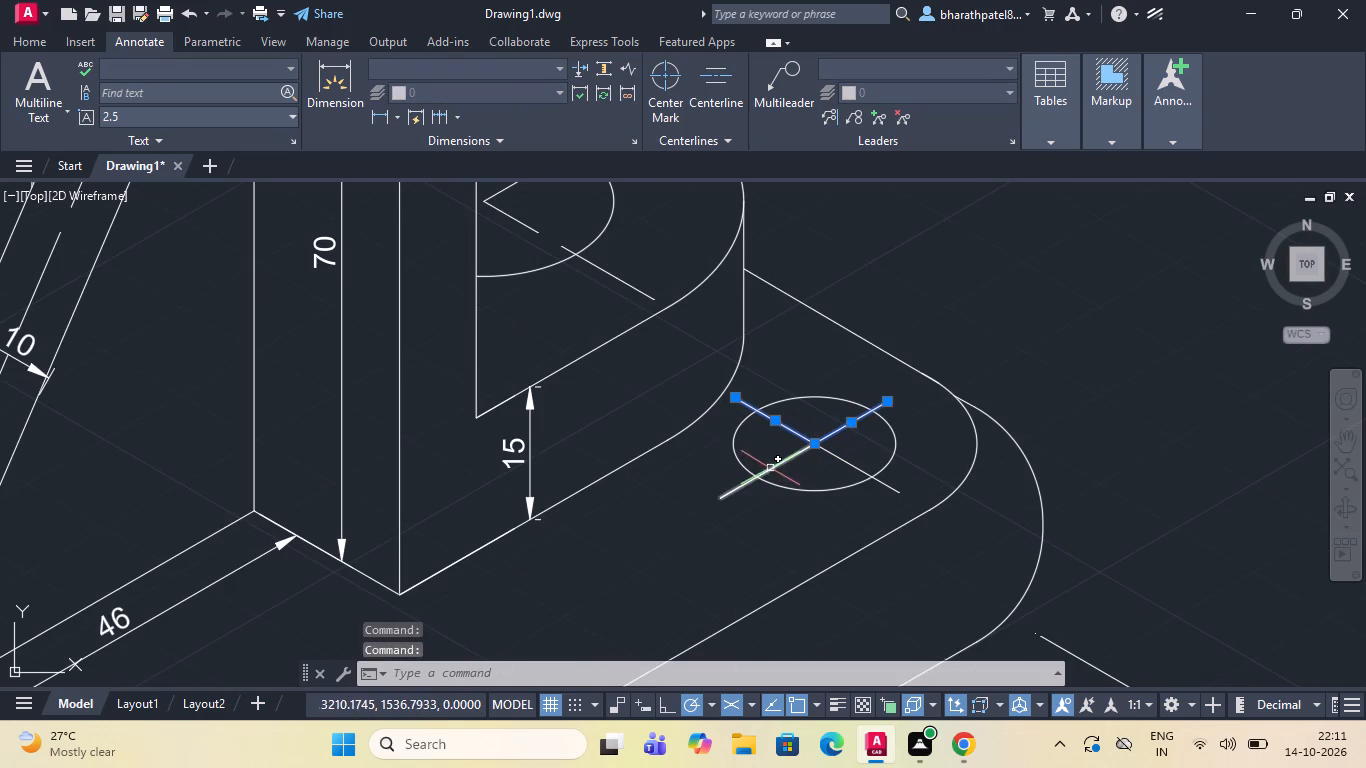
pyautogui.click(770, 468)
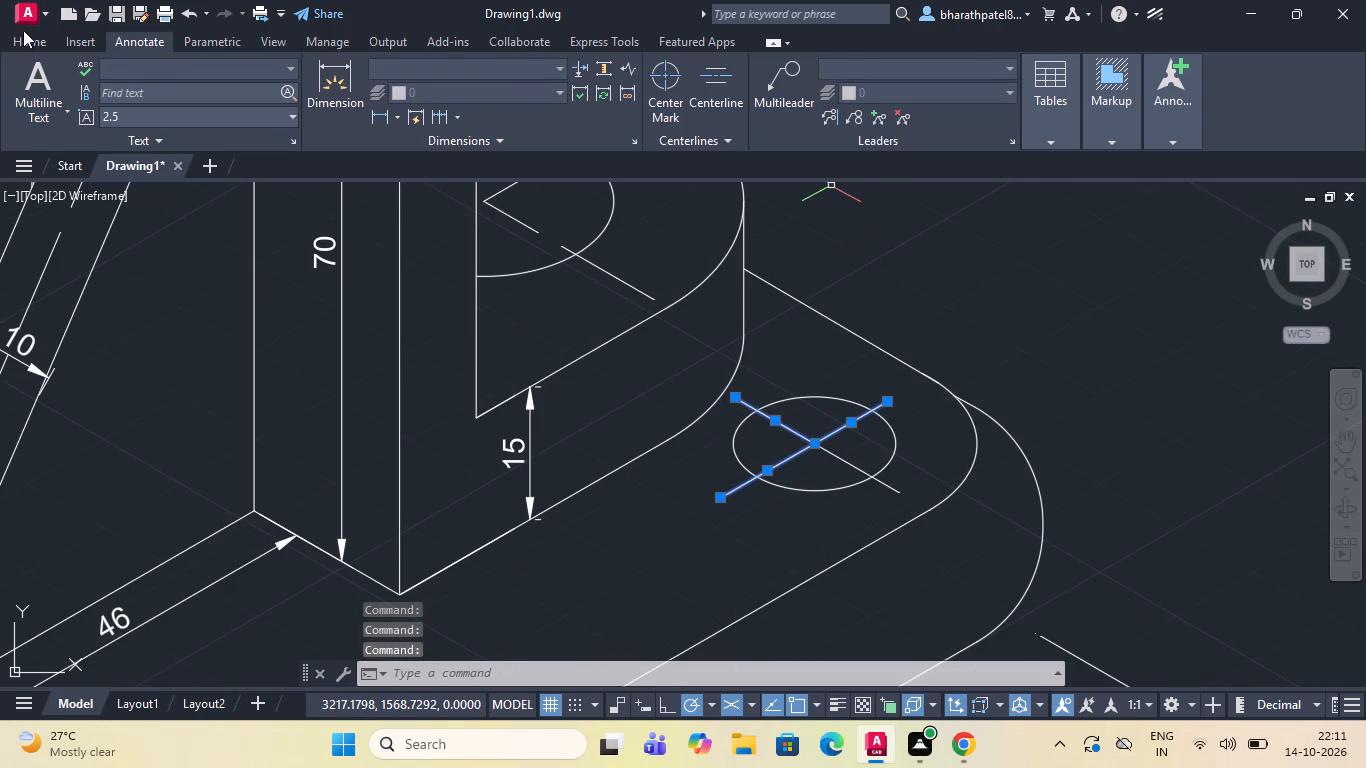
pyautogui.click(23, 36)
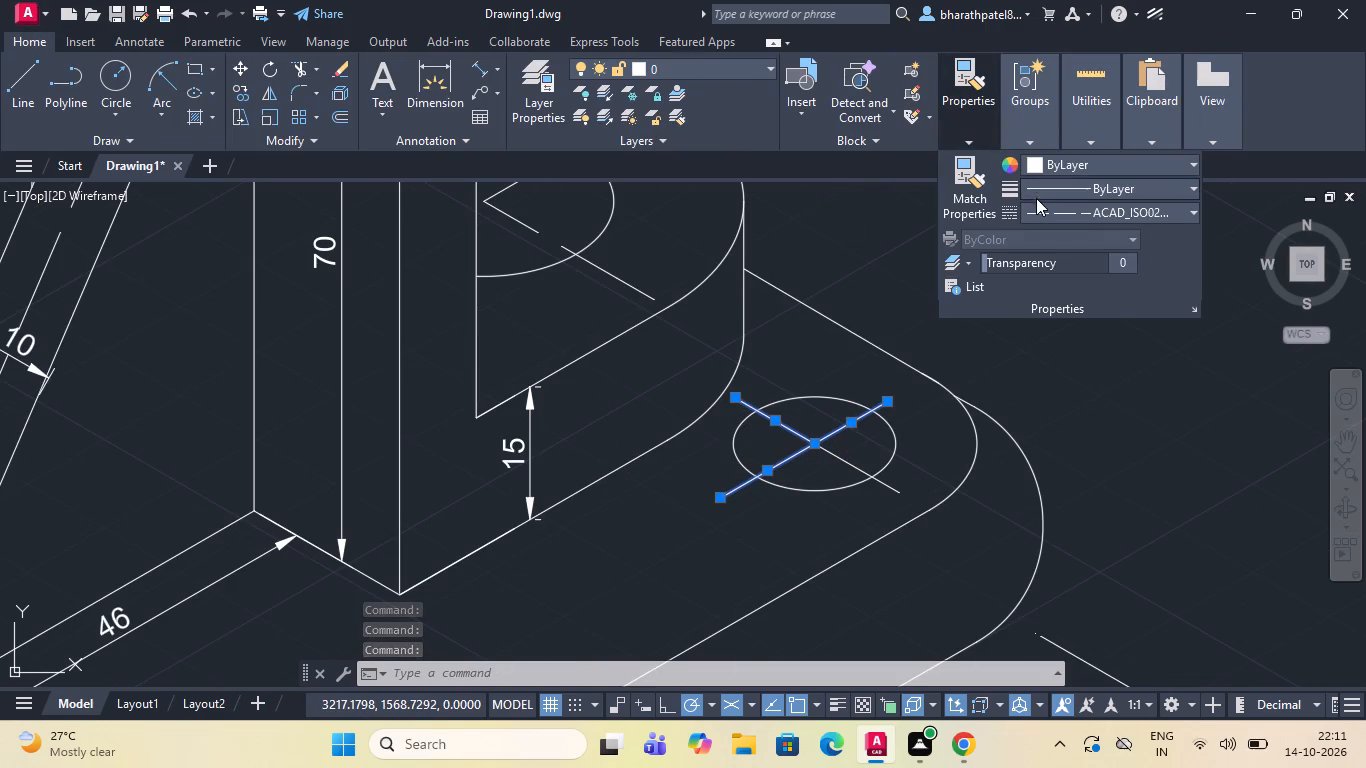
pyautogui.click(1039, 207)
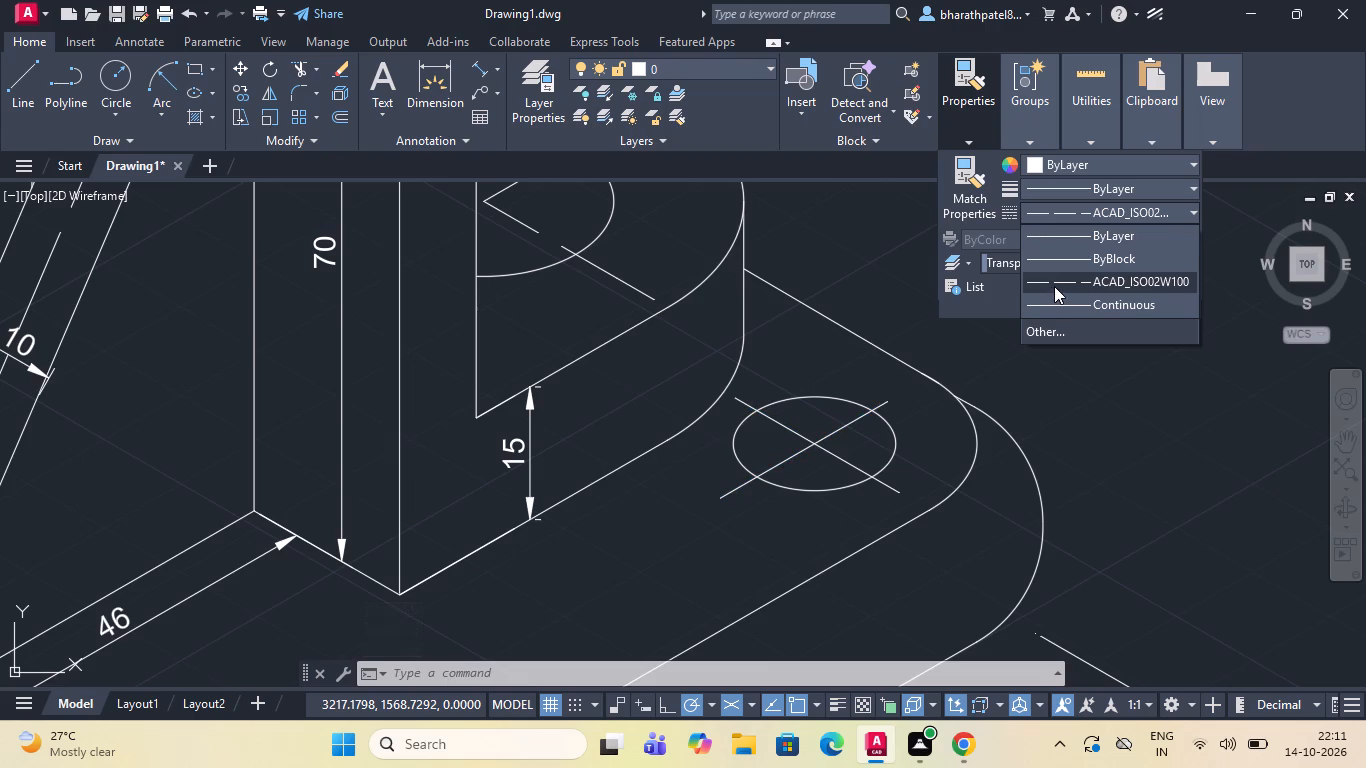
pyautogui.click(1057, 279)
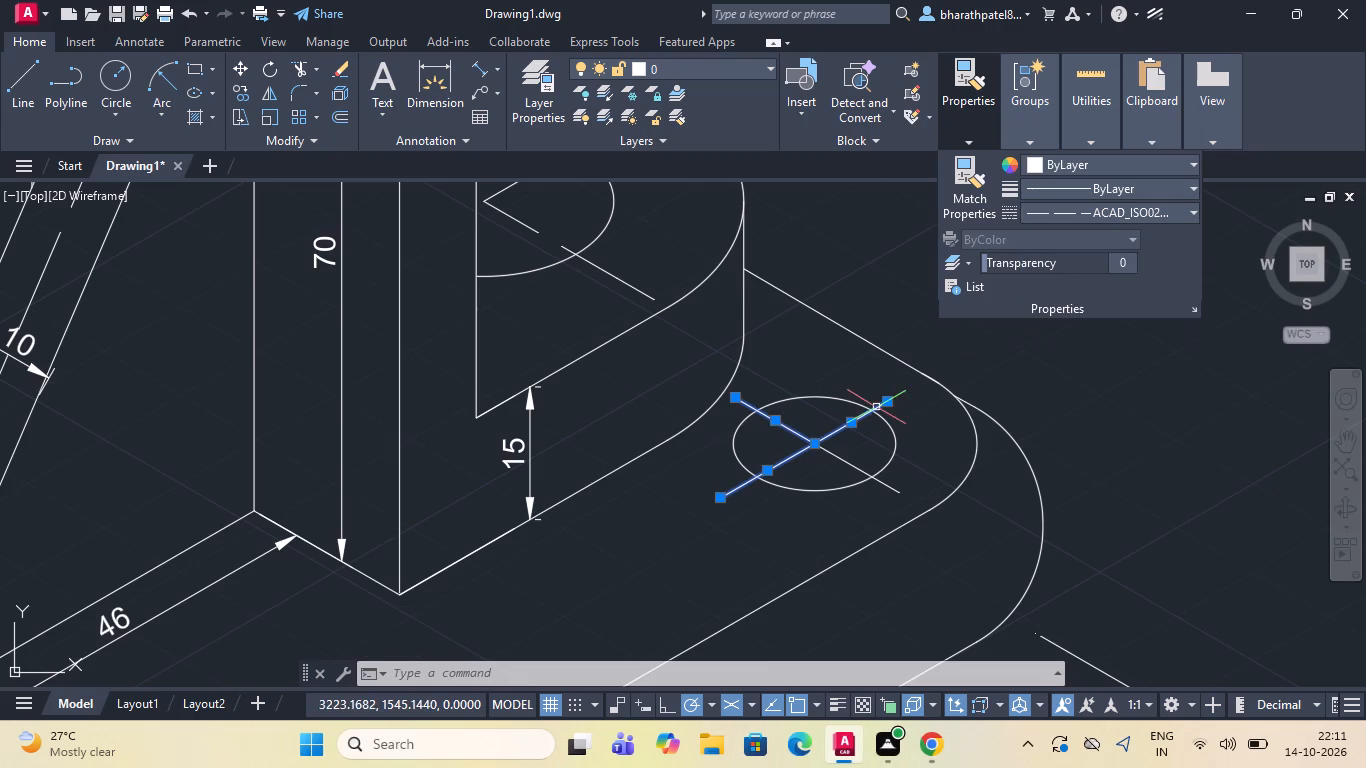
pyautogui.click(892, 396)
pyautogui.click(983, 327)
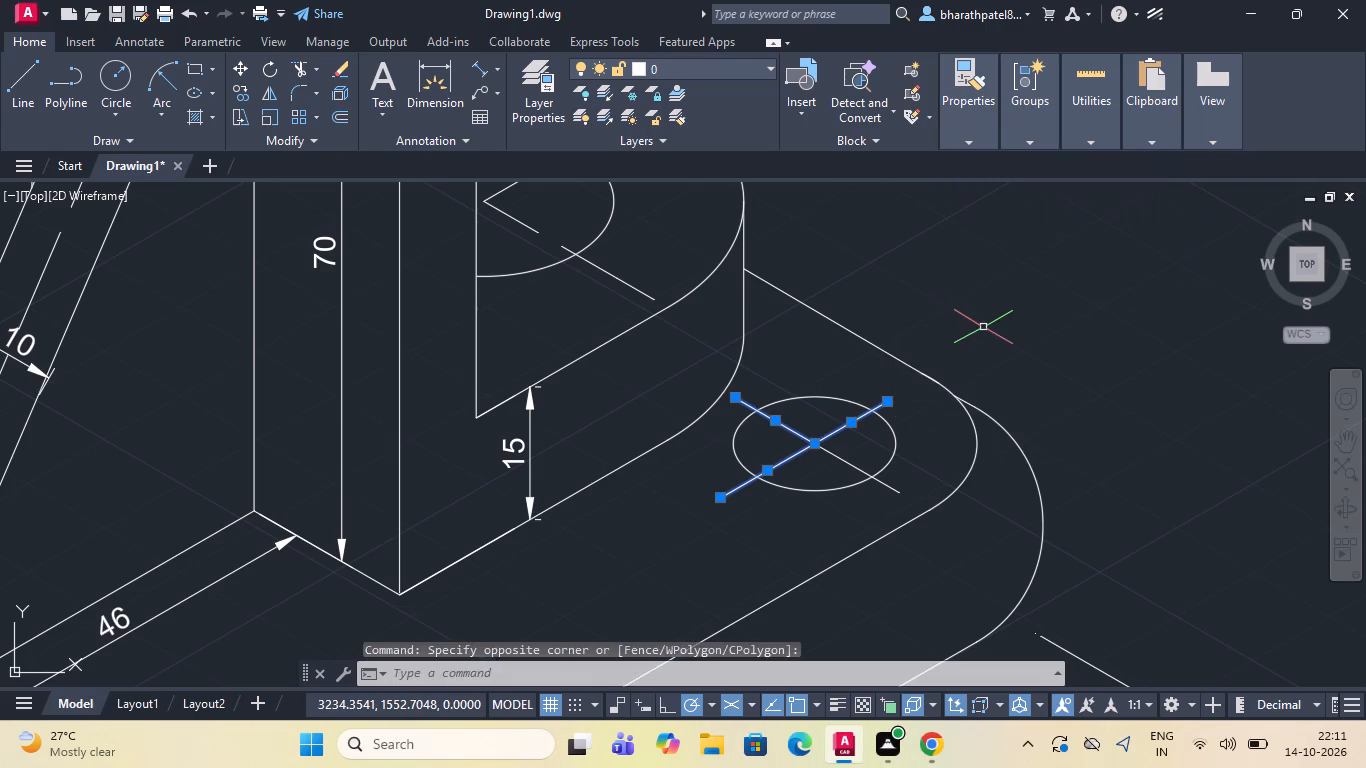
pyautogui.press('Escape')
# Erase all four centre line segments of the base hole beside the lower lug.
pyautogui.click(809, 448)
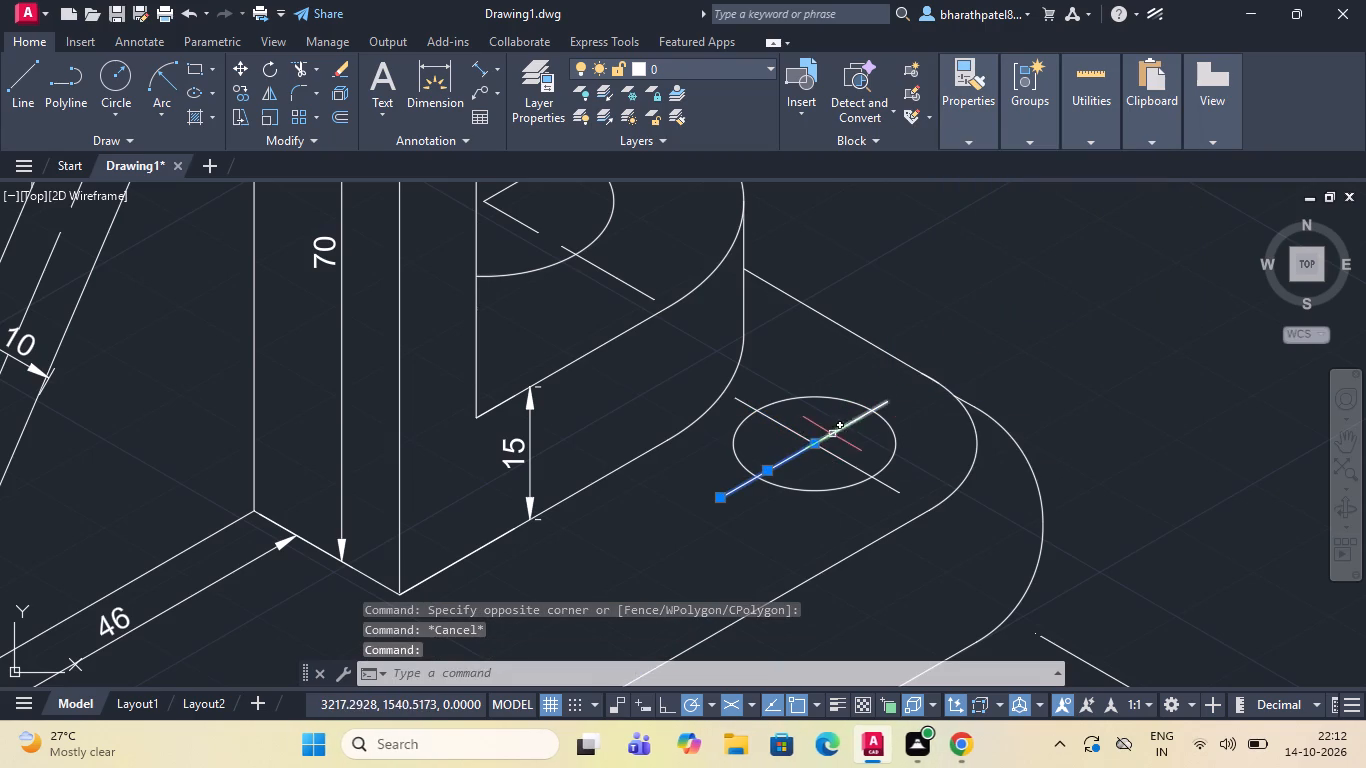
pyautogui.click(795, 432)
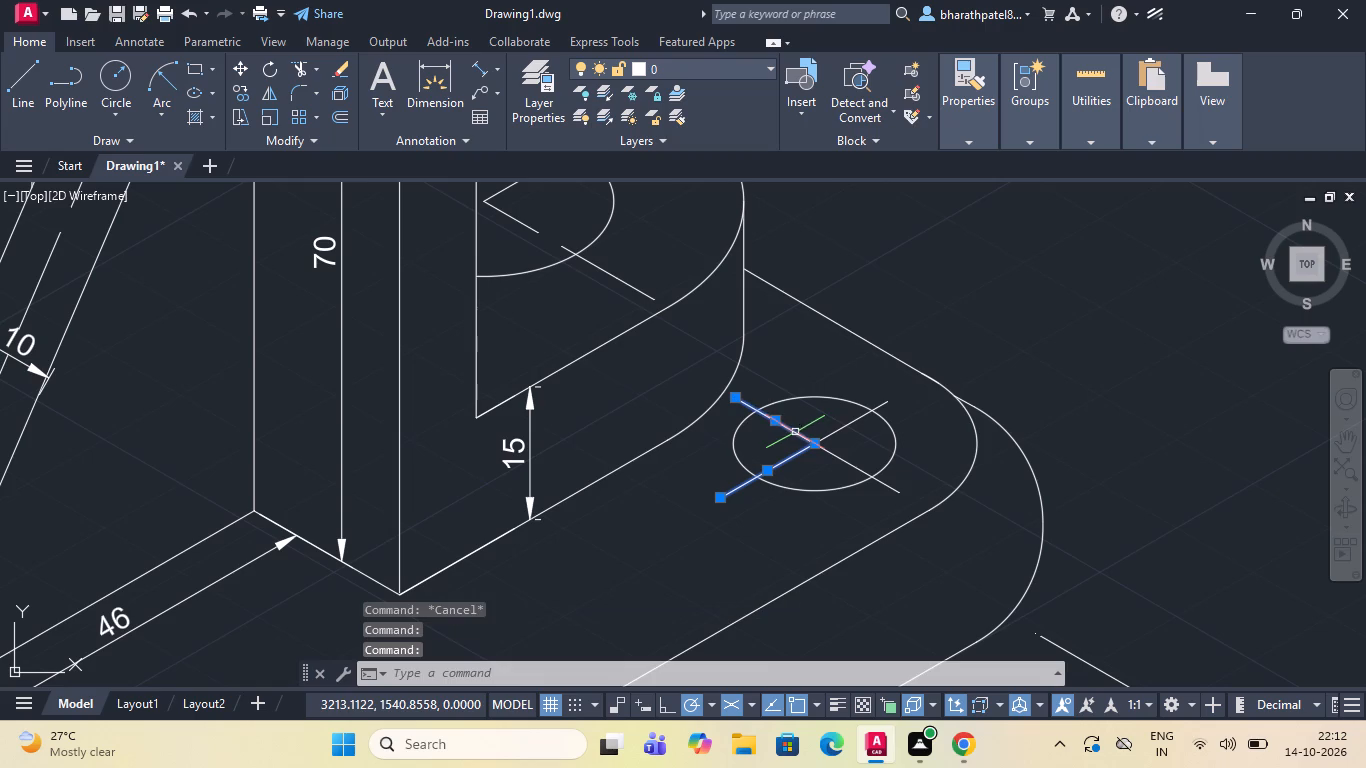
pyautogui.click(858, 465)
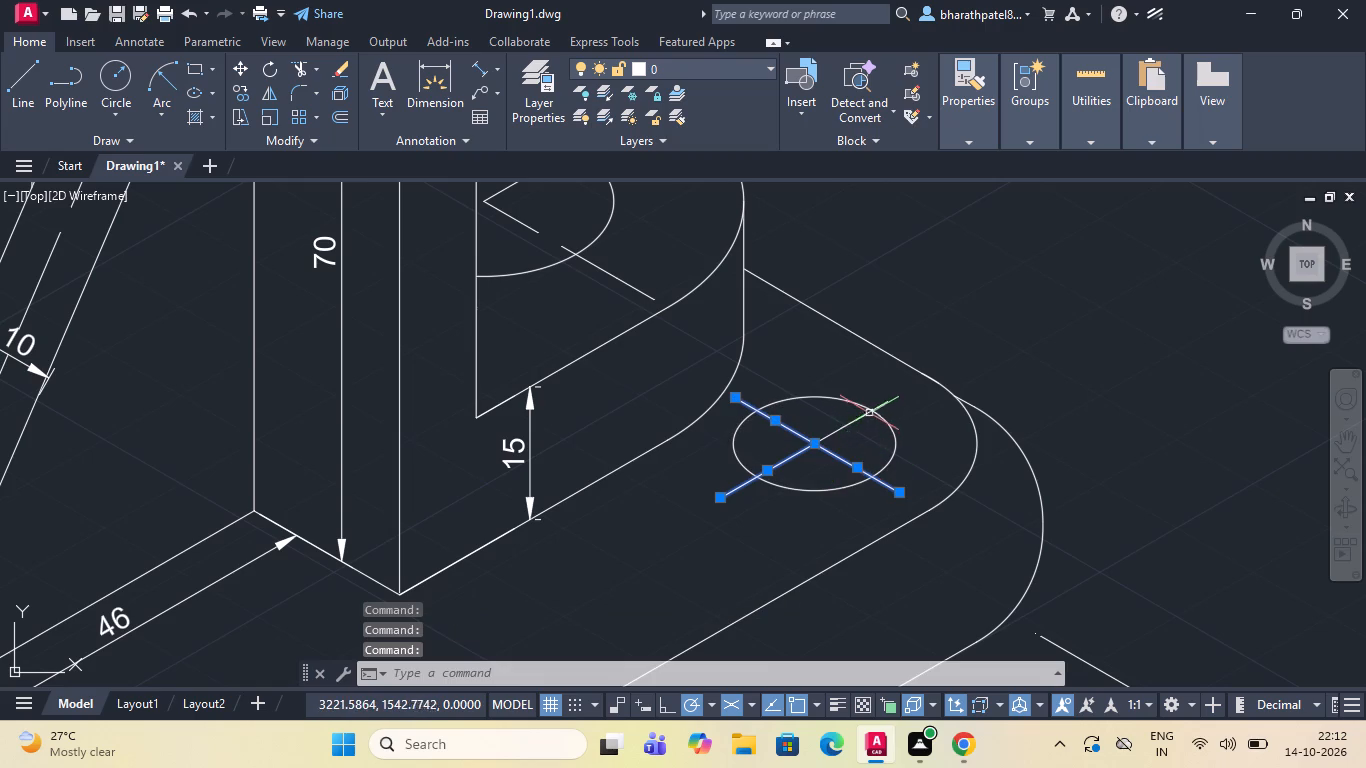
pyautogui.click(868, 411)
pyautogui.press('Delete')
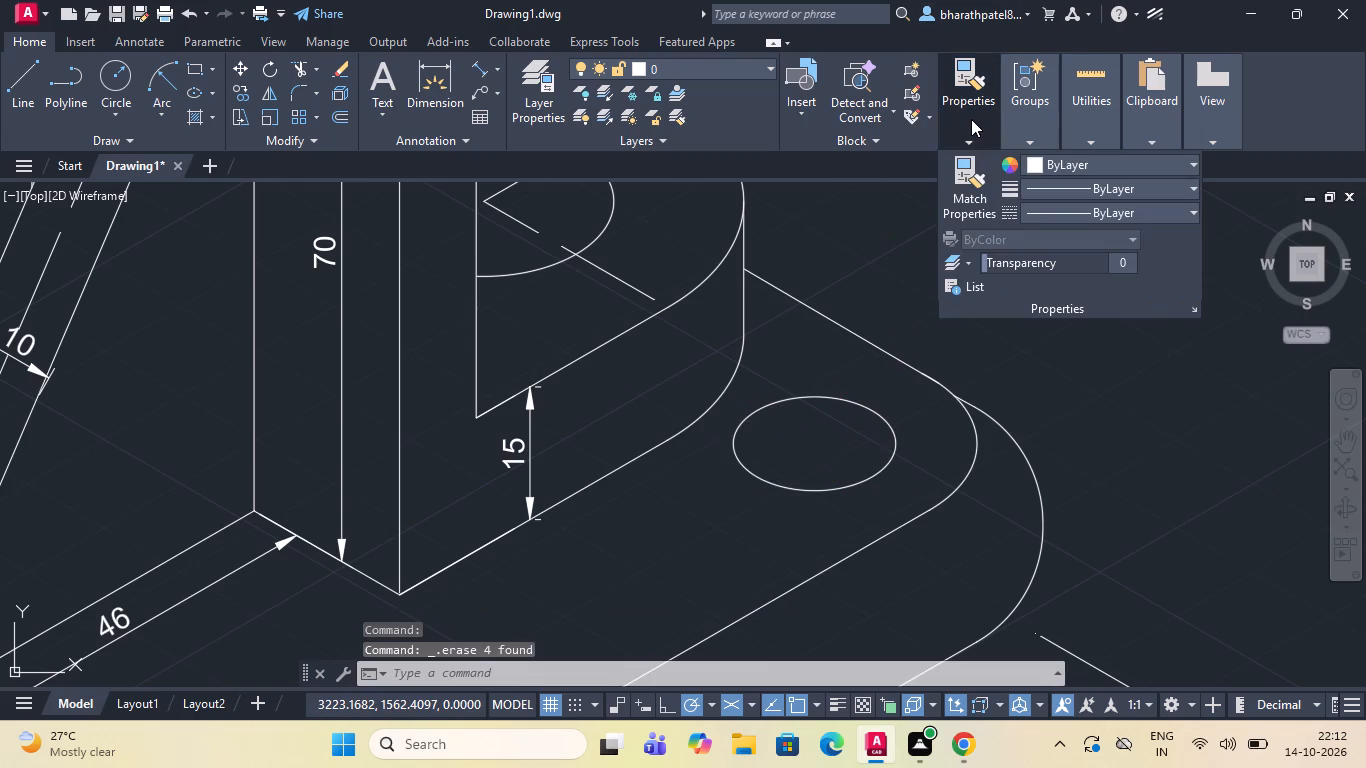
# Set the current linetype for new objects to ACAD_ISO02W100.
pyautogui.click(1035, 206)
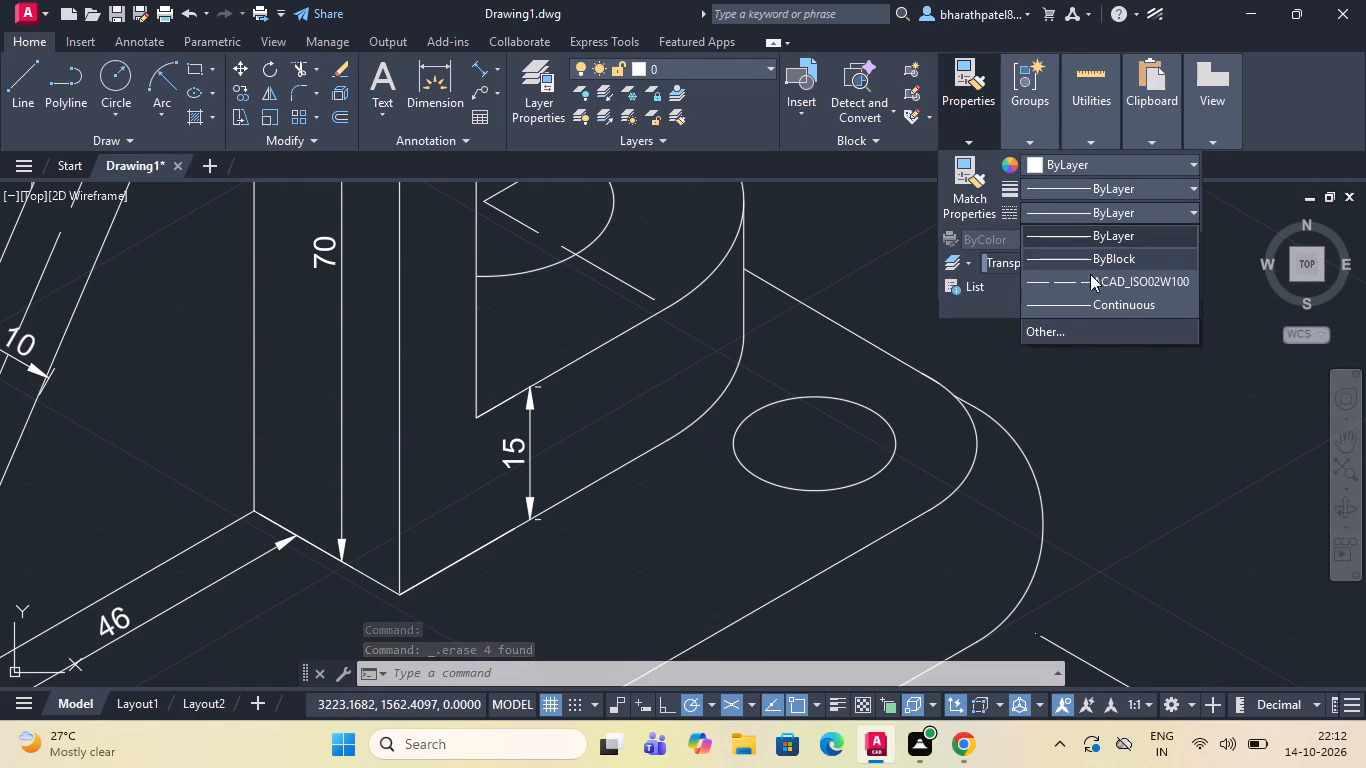
pyautogui.click(1087, 282)
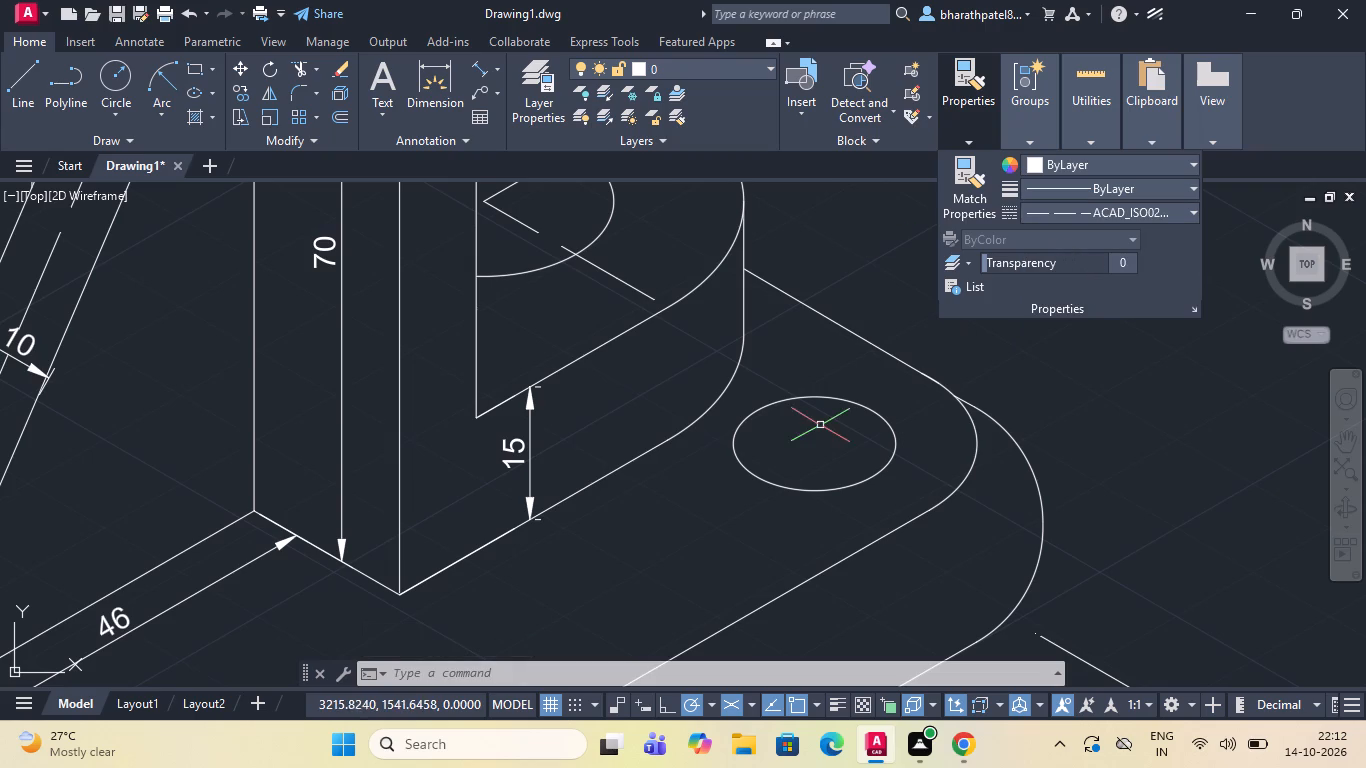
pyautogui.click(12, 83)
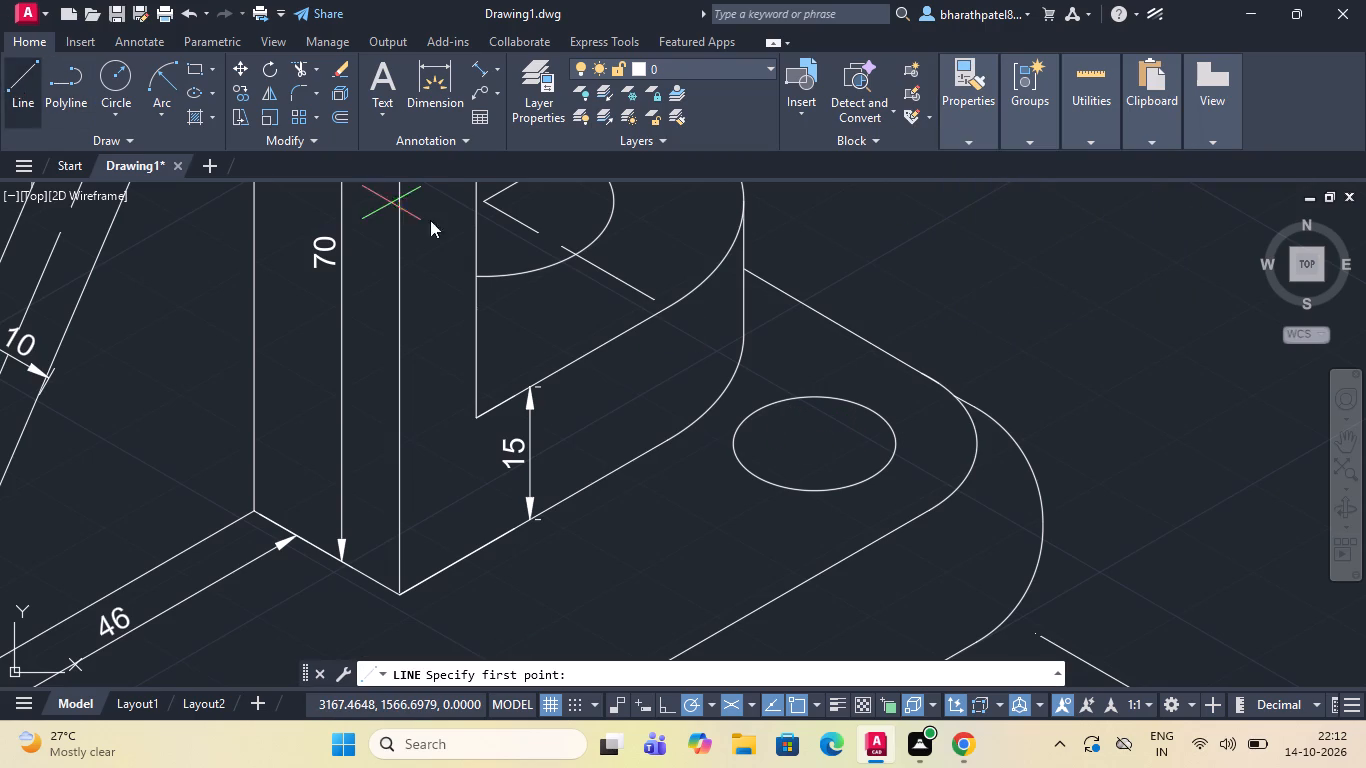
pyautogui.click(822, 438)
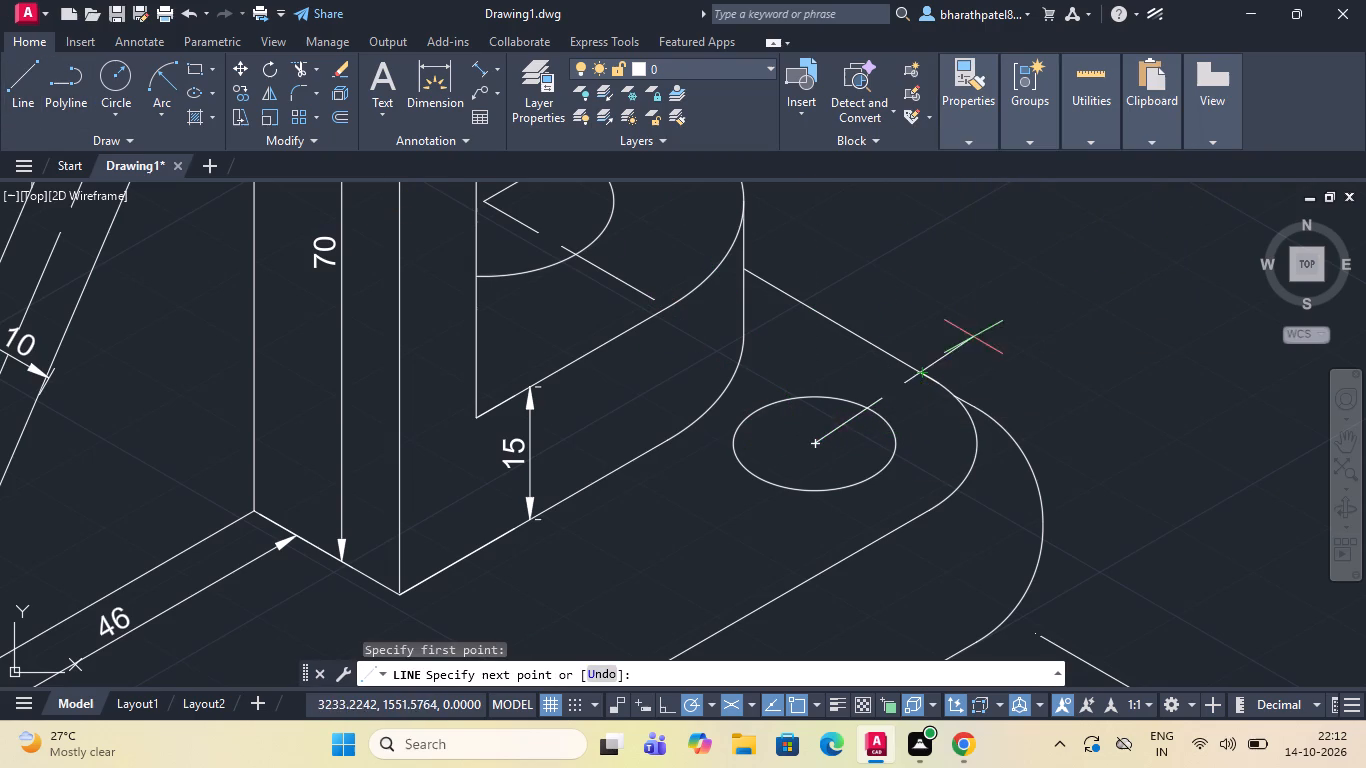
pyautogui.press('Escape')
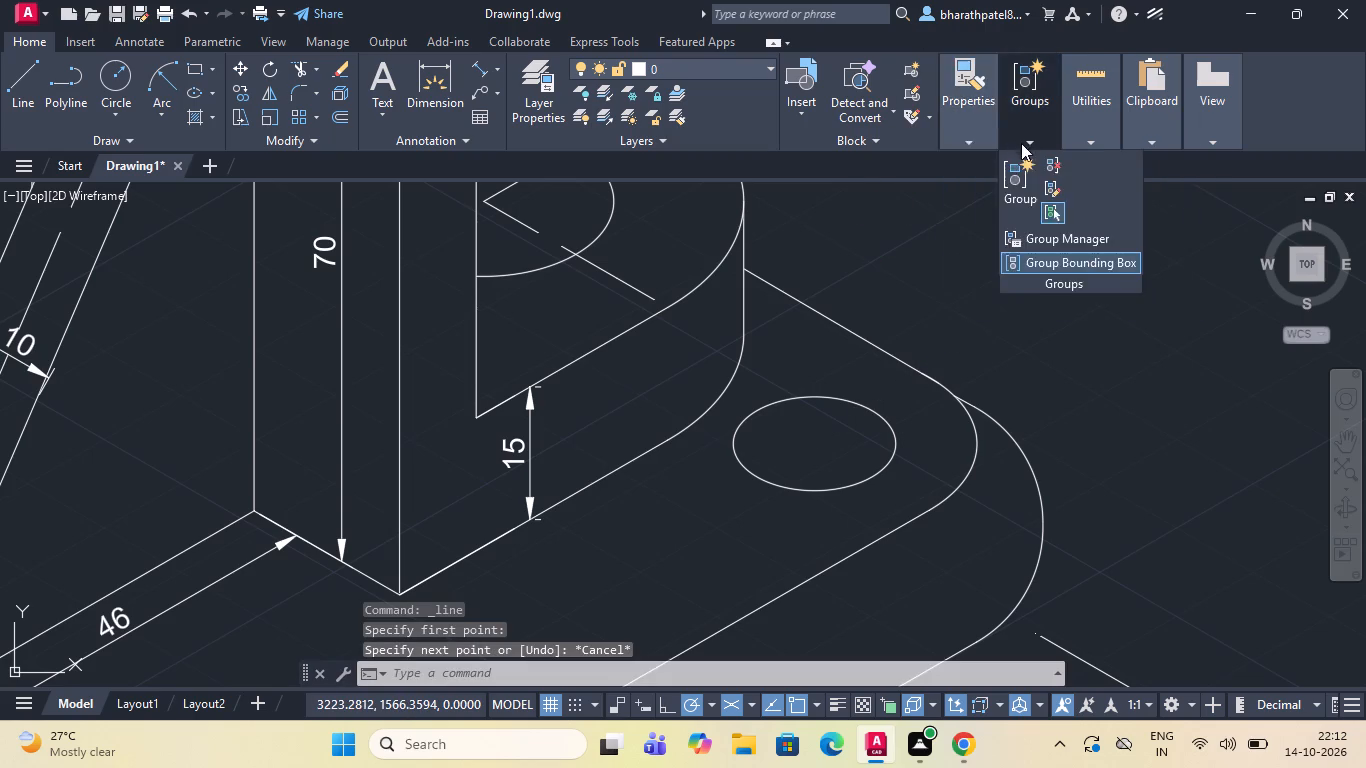
# Load the JIS_02_0.7 linetype from acadiso.lin into the drawing.
pyautogui.click(1049, 213)
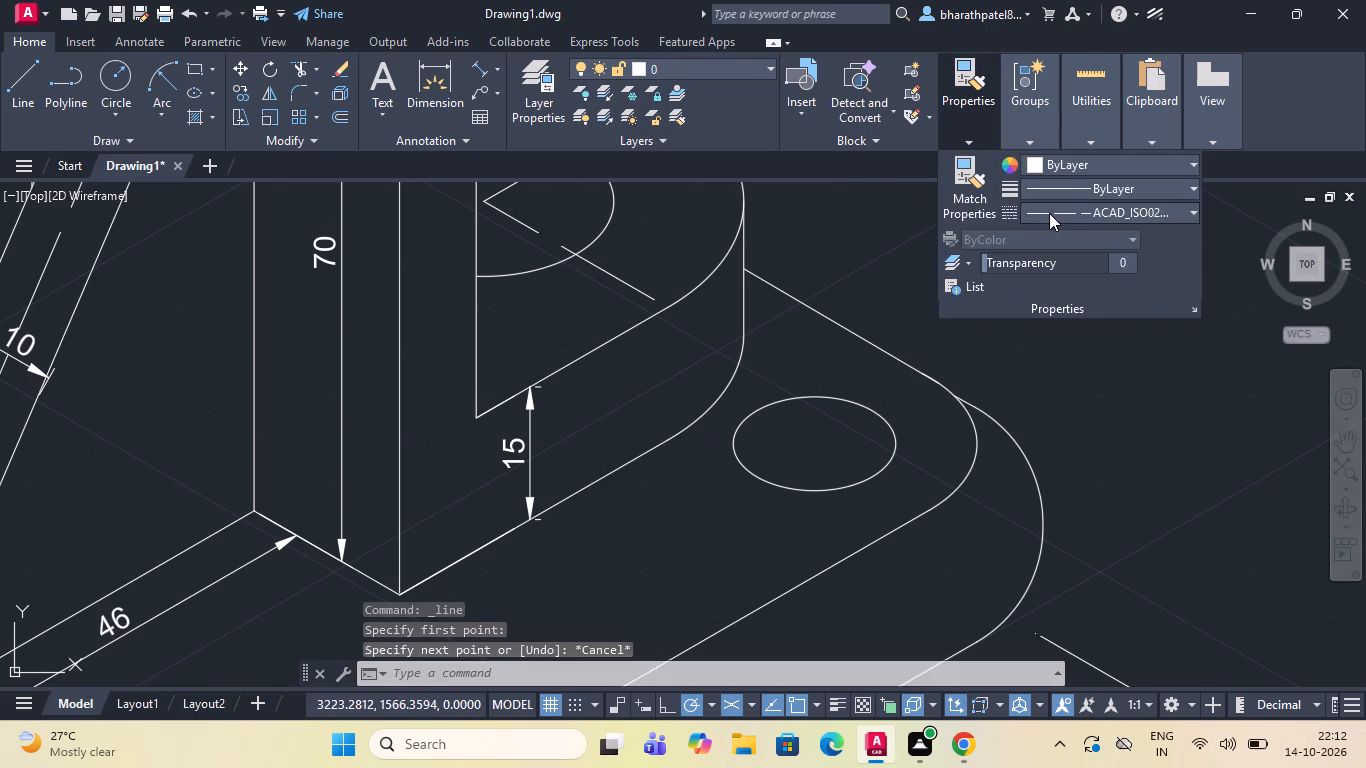
pyautogui.click(1070, 321)
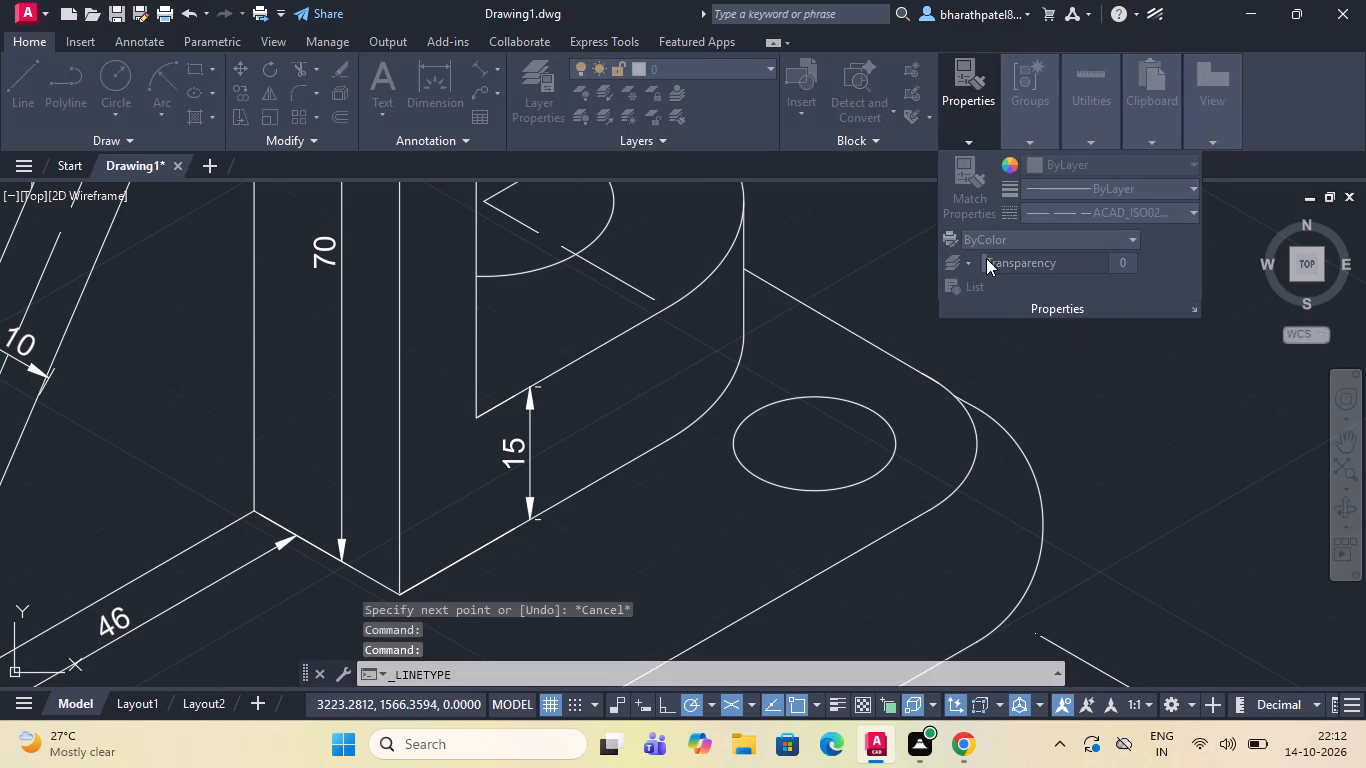
pyautogui.click(843, 203)
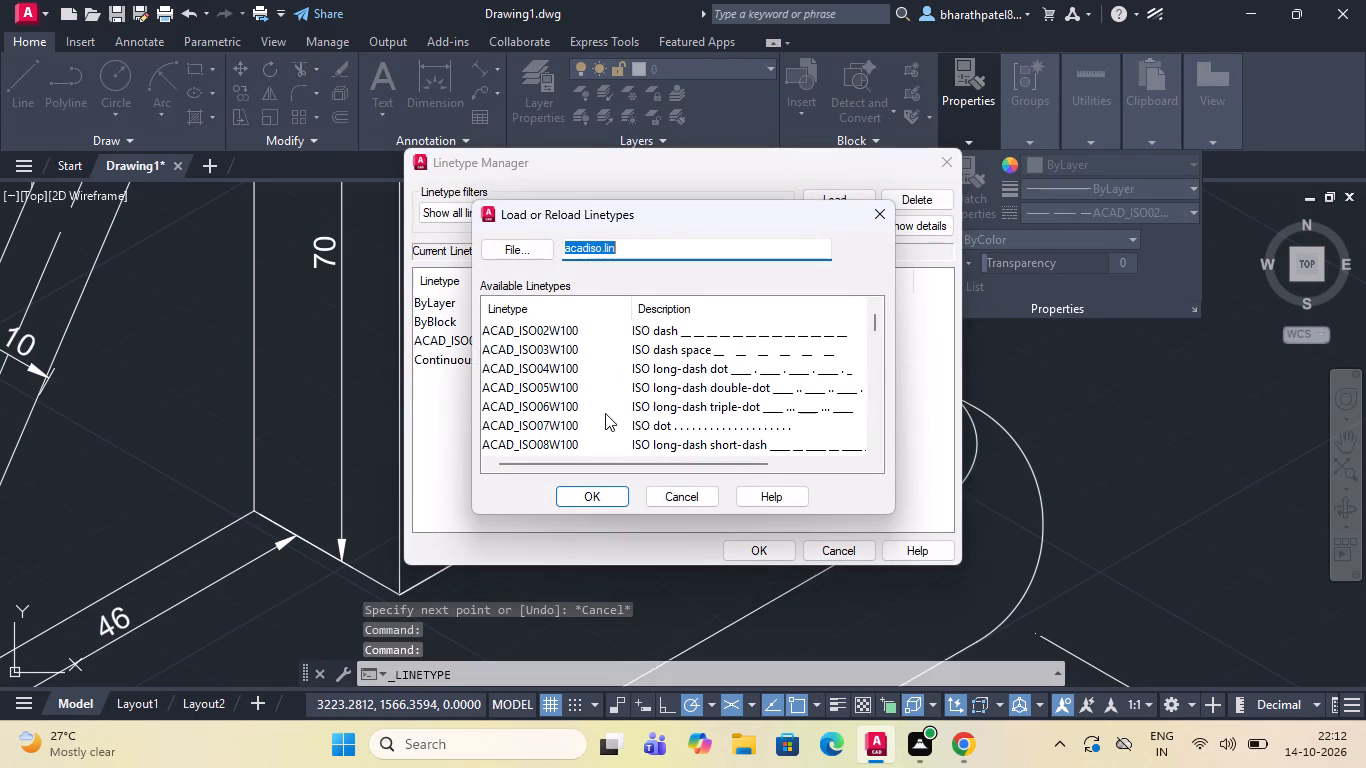
pyautogui.scroll(-9, 692, 368)
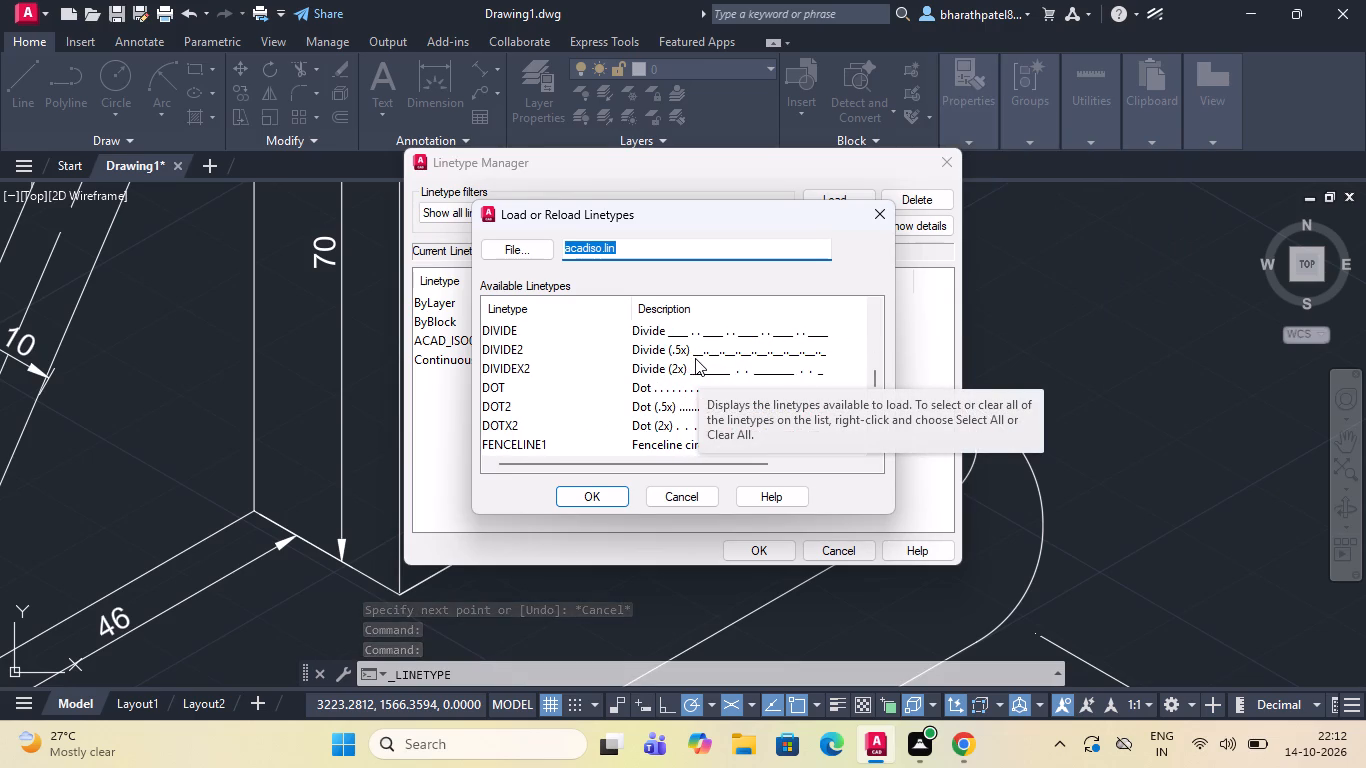
pyautogui.scroll(-3, 696, 356)
pyautogui.click(696, 349)
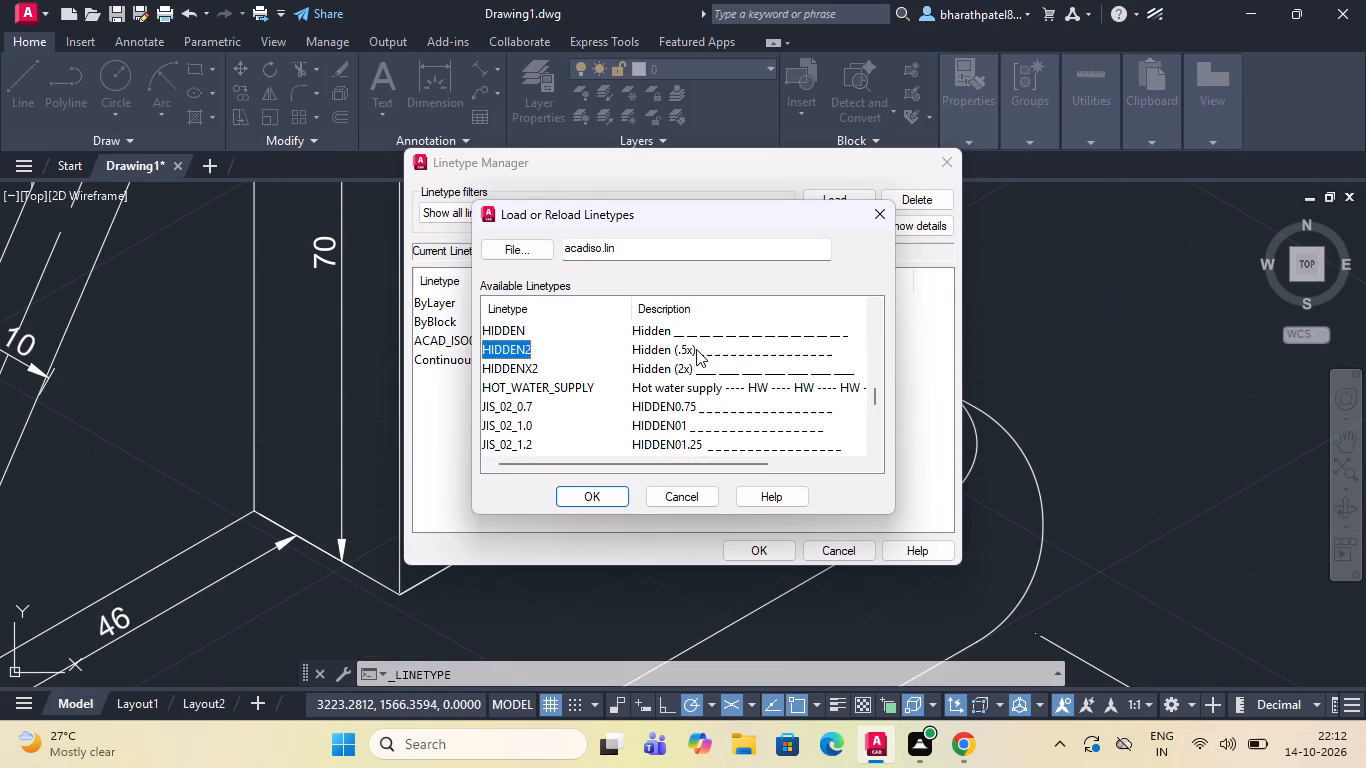
pyautogui.click(694, 404)
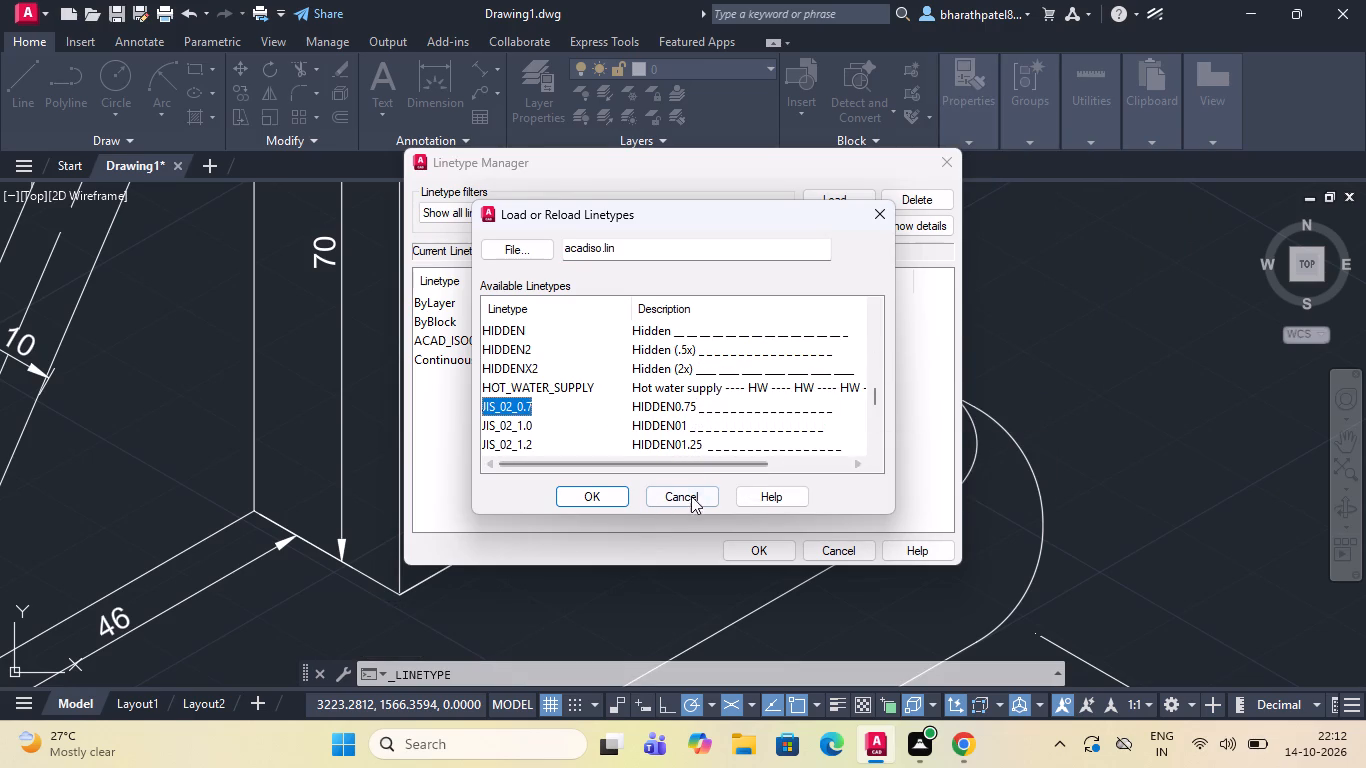
pyautogui.click(603, 494)
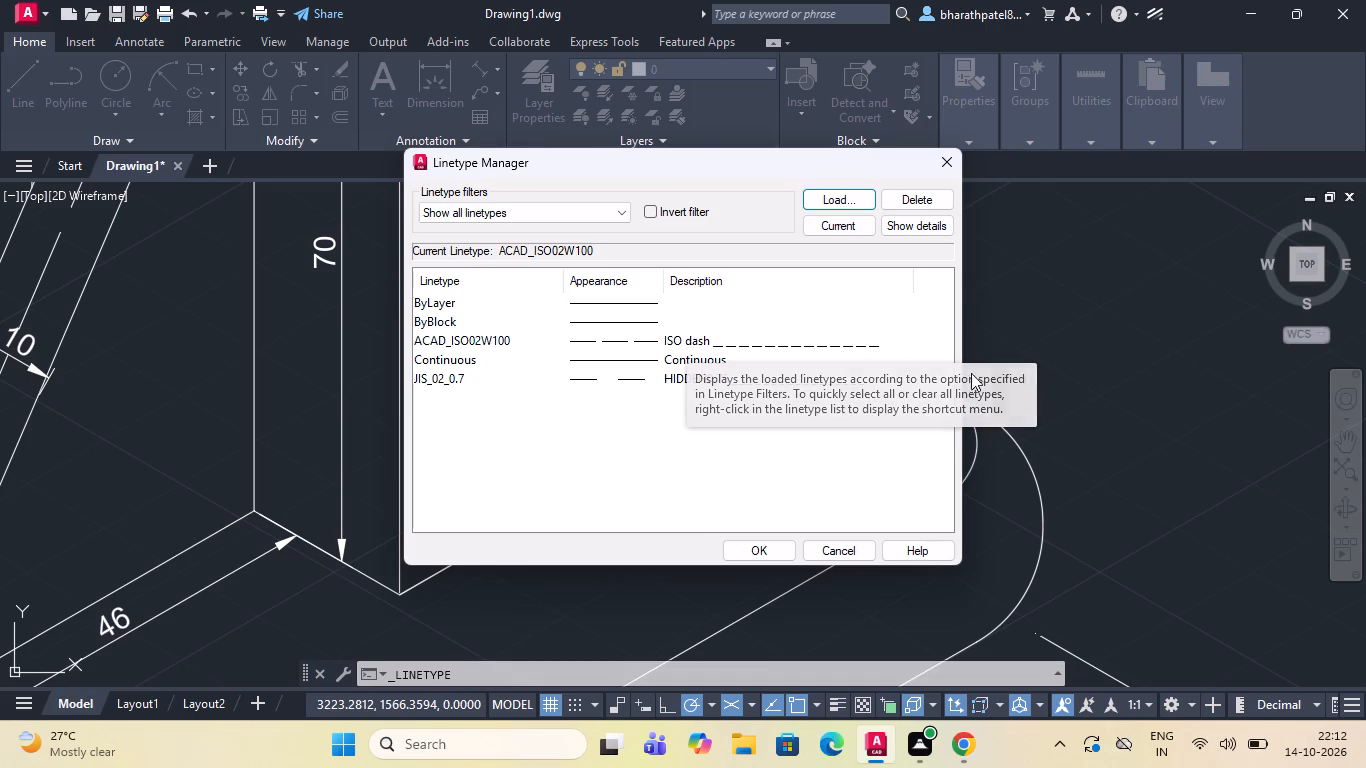
pyautogui.click(768, 548)
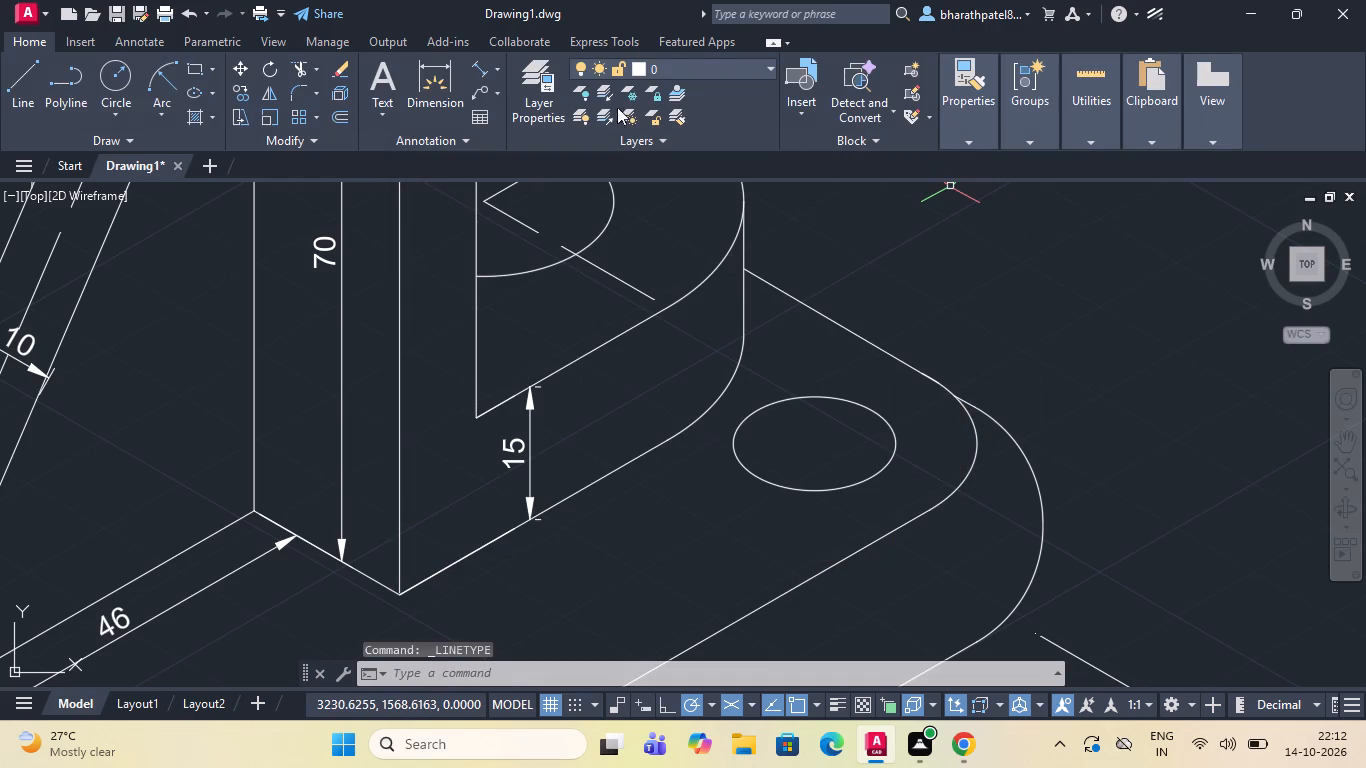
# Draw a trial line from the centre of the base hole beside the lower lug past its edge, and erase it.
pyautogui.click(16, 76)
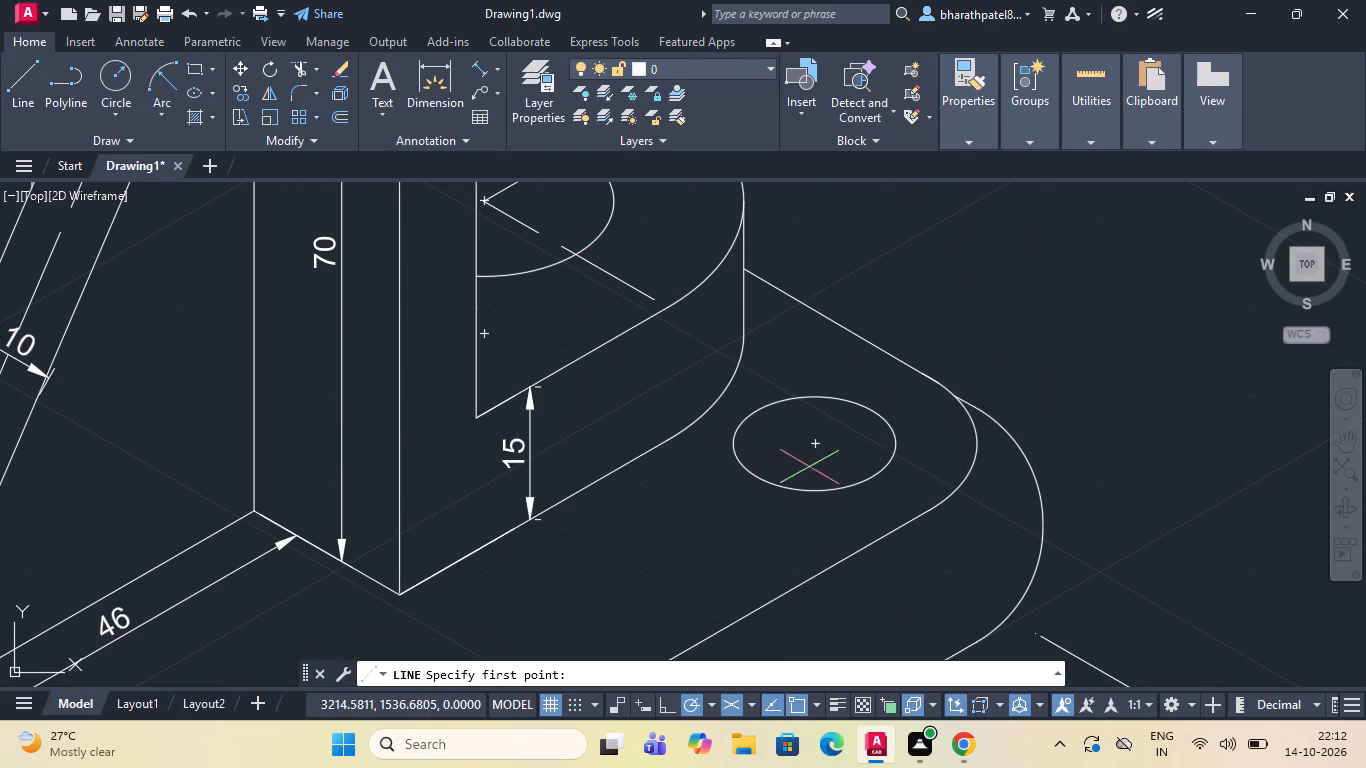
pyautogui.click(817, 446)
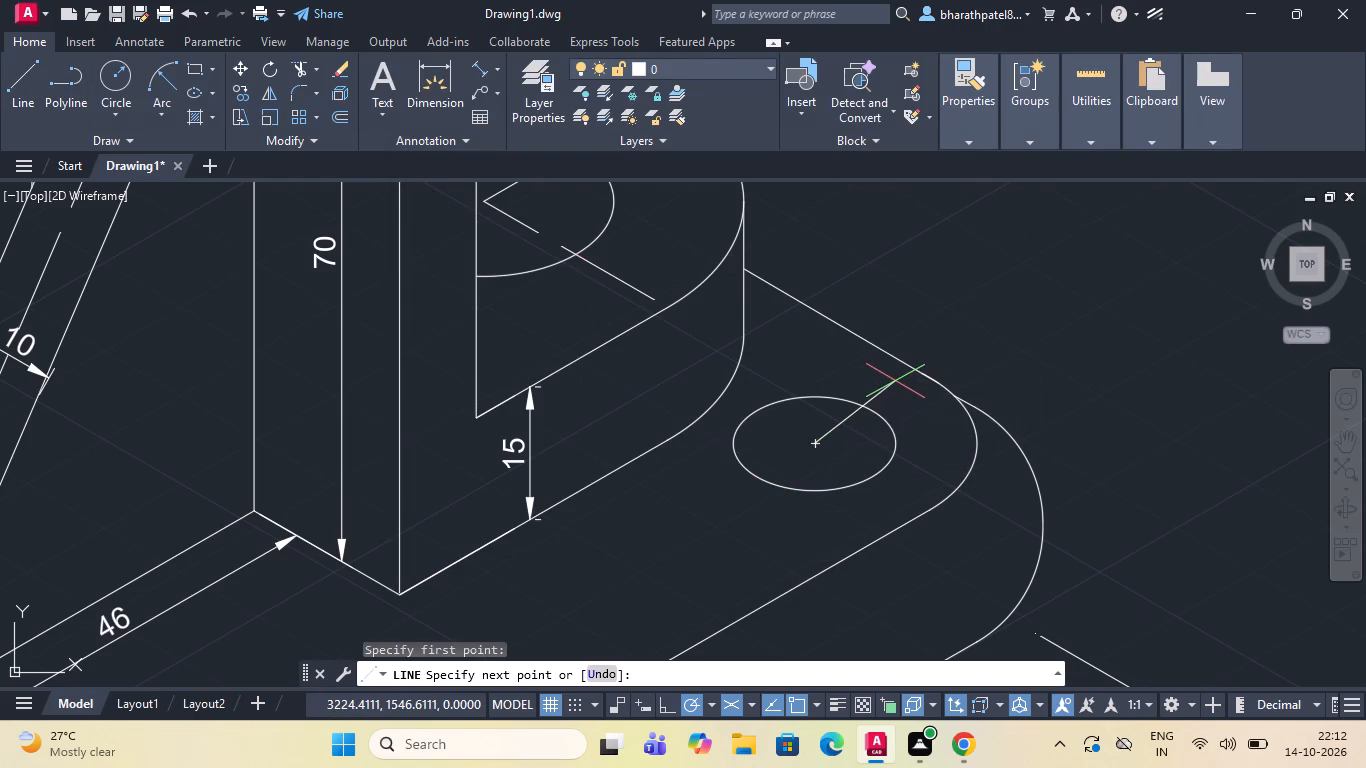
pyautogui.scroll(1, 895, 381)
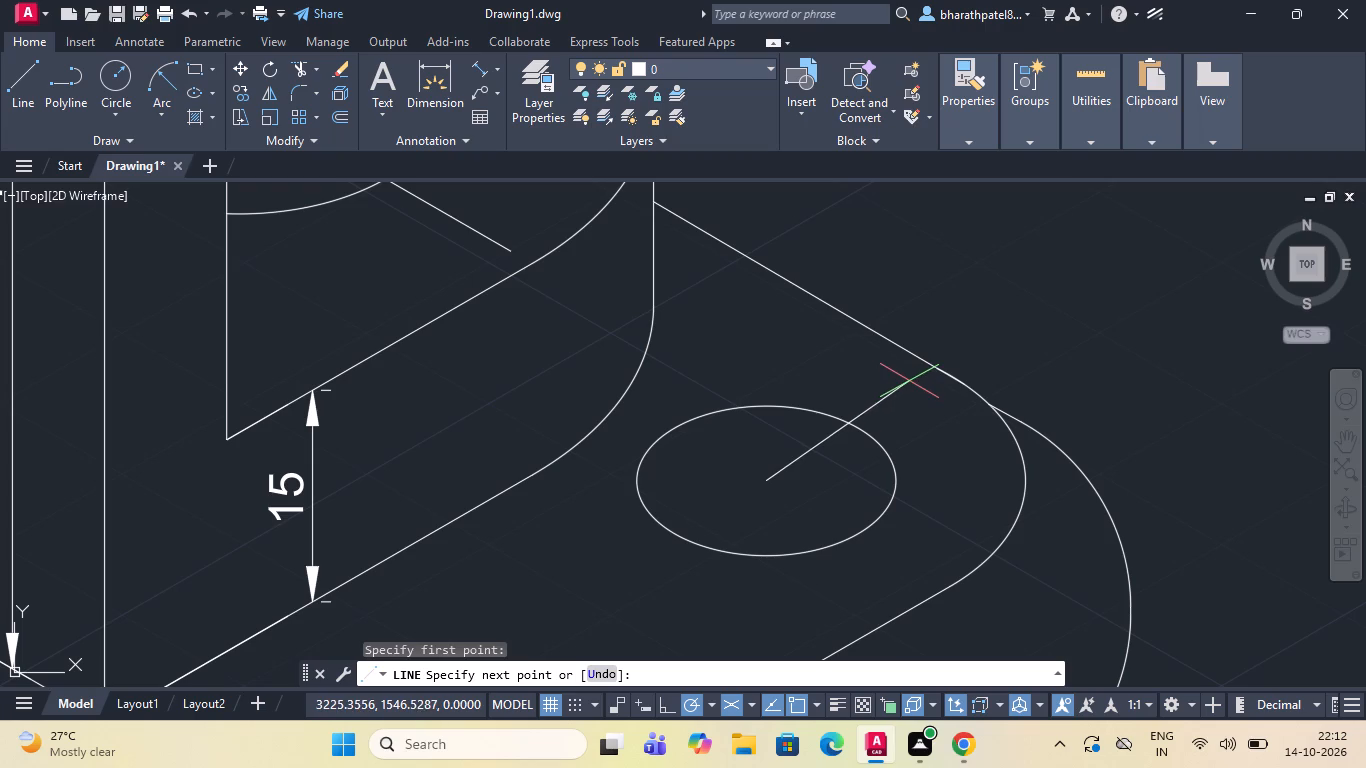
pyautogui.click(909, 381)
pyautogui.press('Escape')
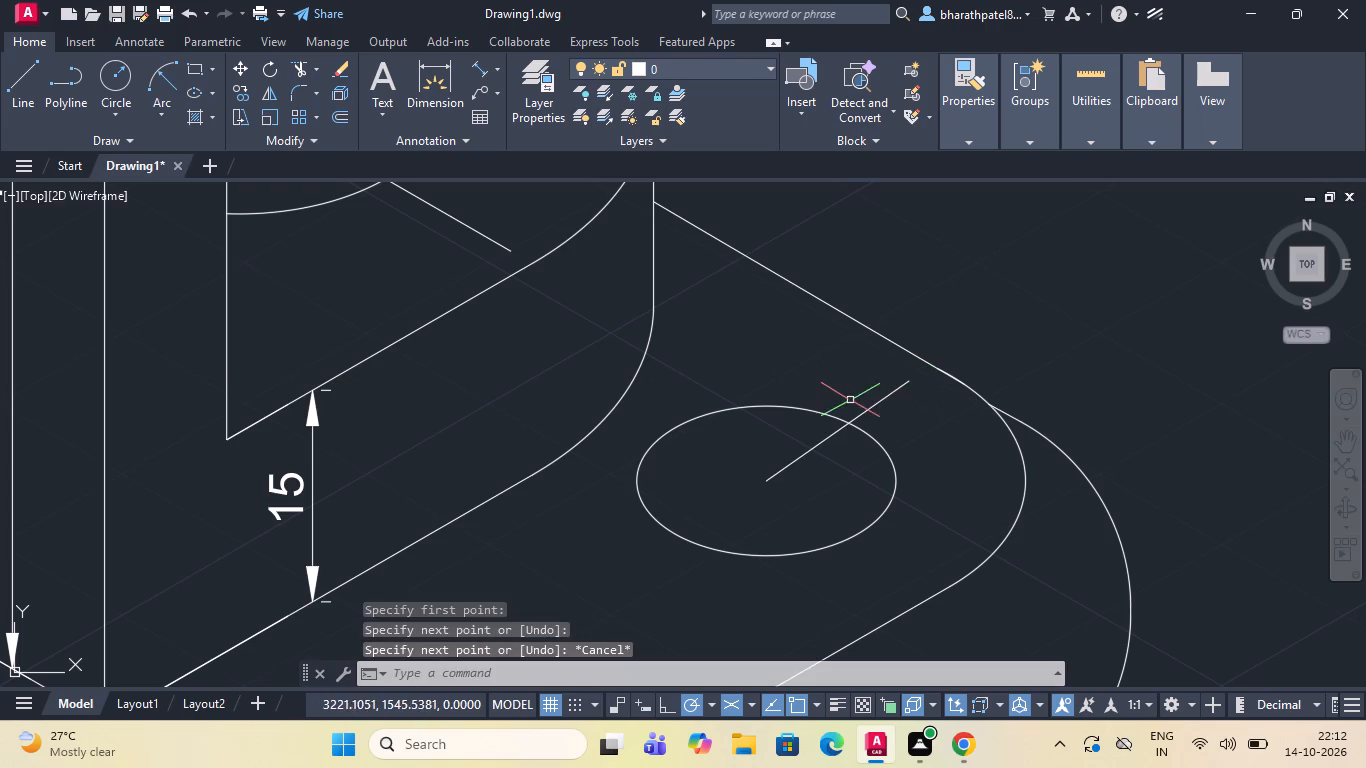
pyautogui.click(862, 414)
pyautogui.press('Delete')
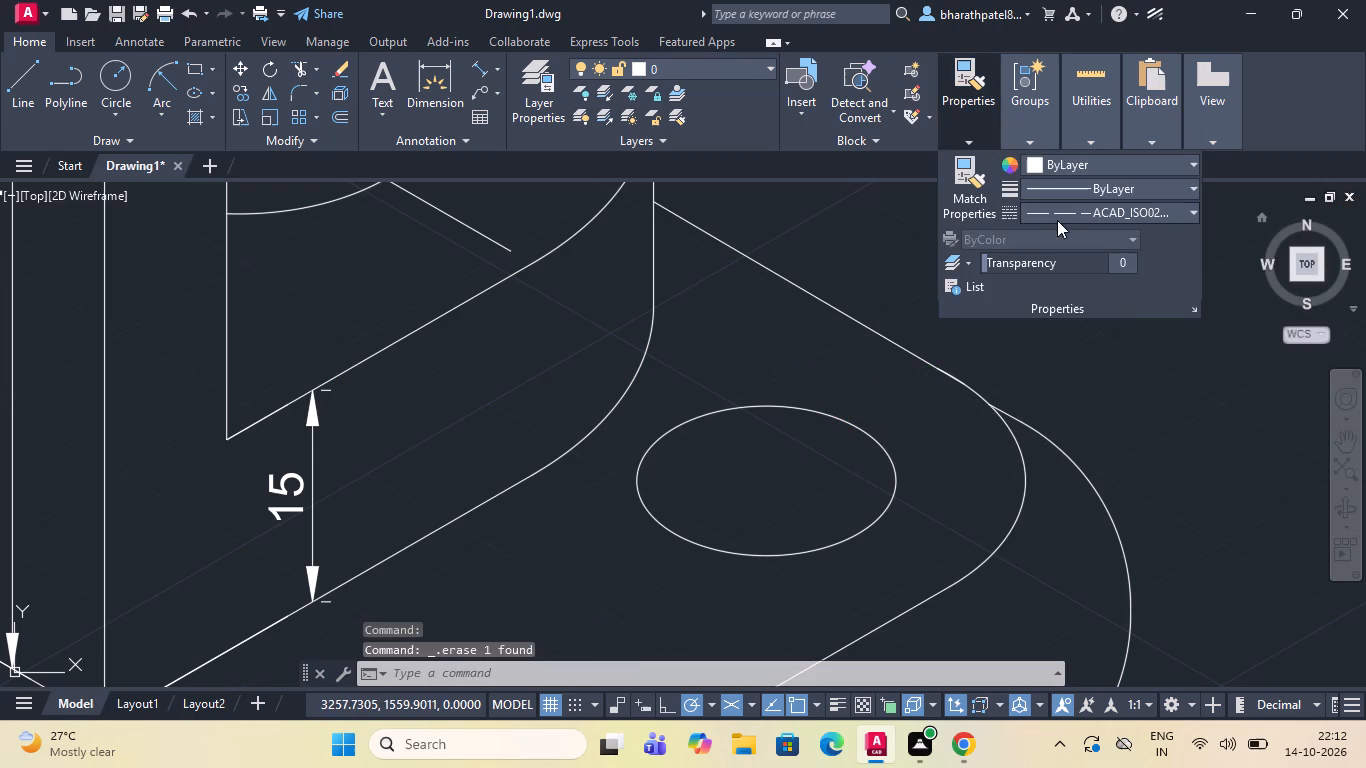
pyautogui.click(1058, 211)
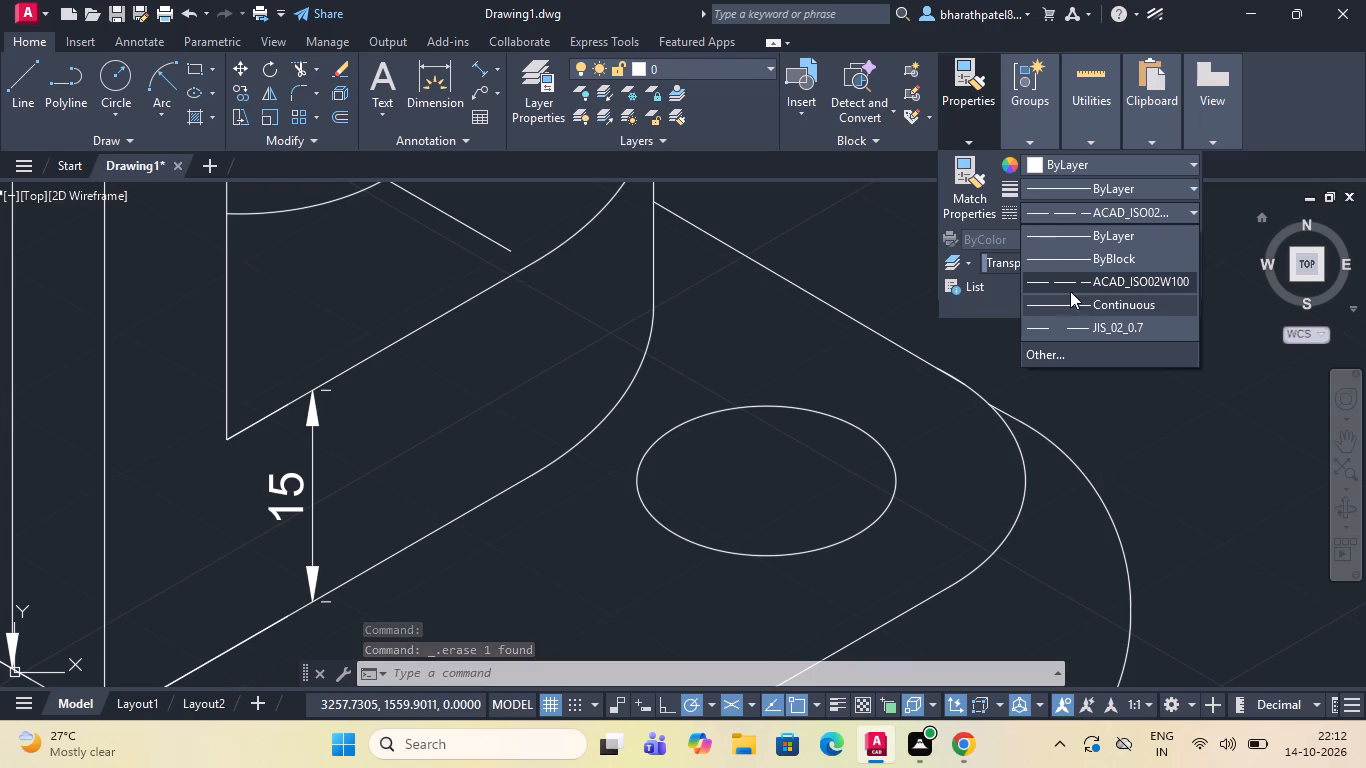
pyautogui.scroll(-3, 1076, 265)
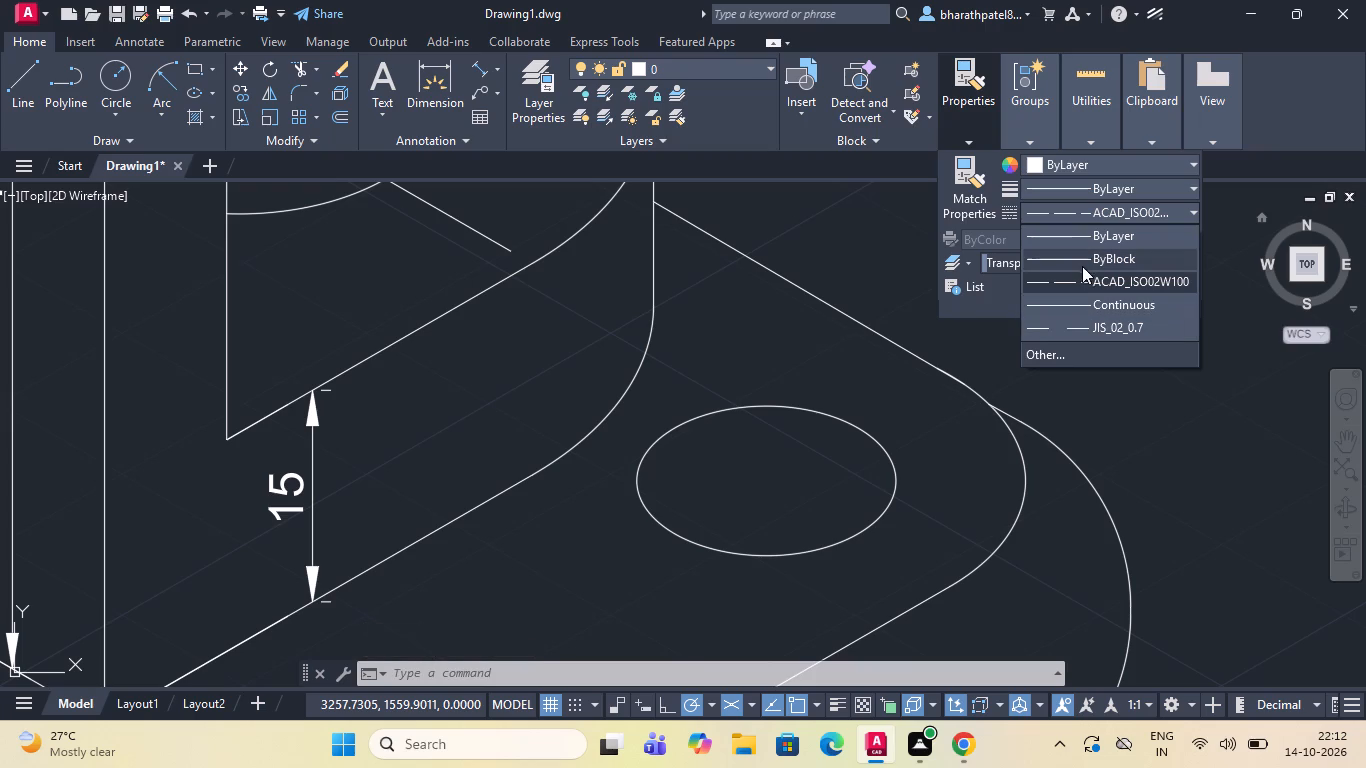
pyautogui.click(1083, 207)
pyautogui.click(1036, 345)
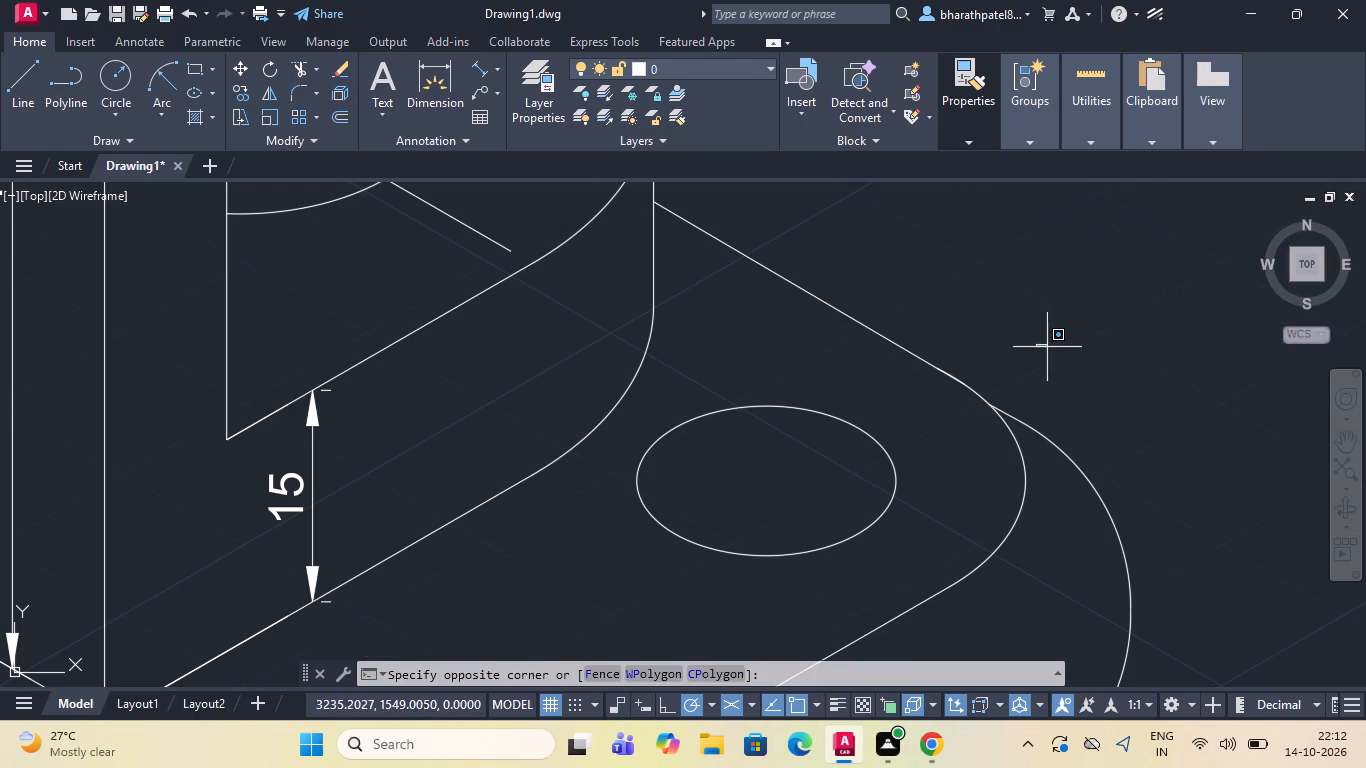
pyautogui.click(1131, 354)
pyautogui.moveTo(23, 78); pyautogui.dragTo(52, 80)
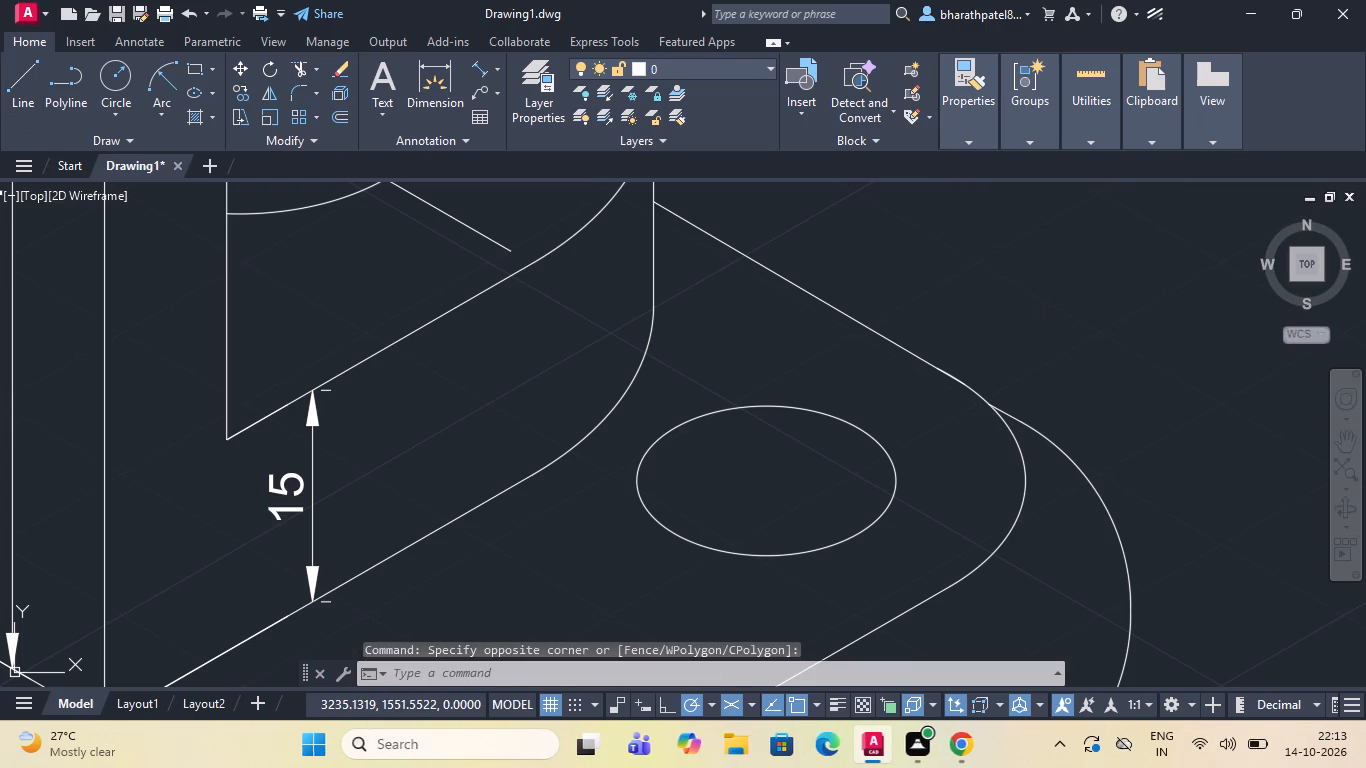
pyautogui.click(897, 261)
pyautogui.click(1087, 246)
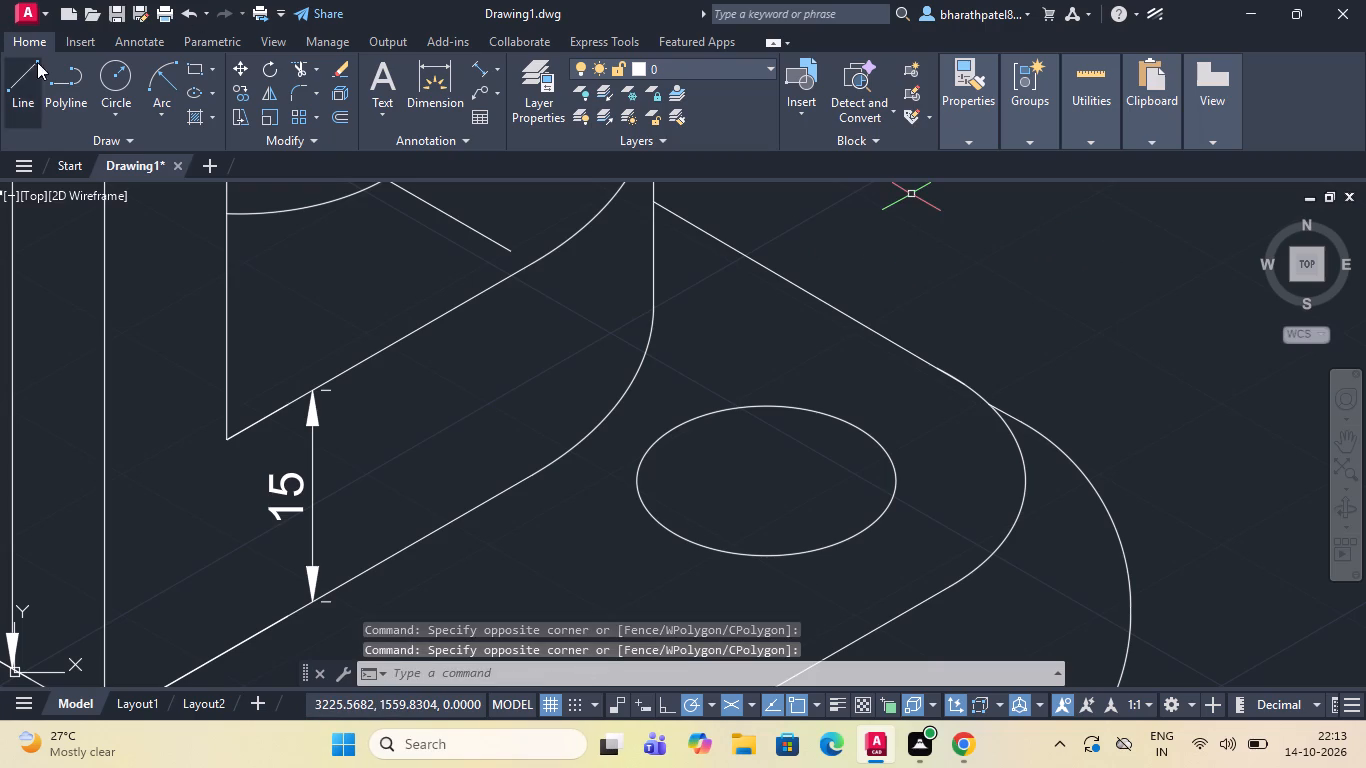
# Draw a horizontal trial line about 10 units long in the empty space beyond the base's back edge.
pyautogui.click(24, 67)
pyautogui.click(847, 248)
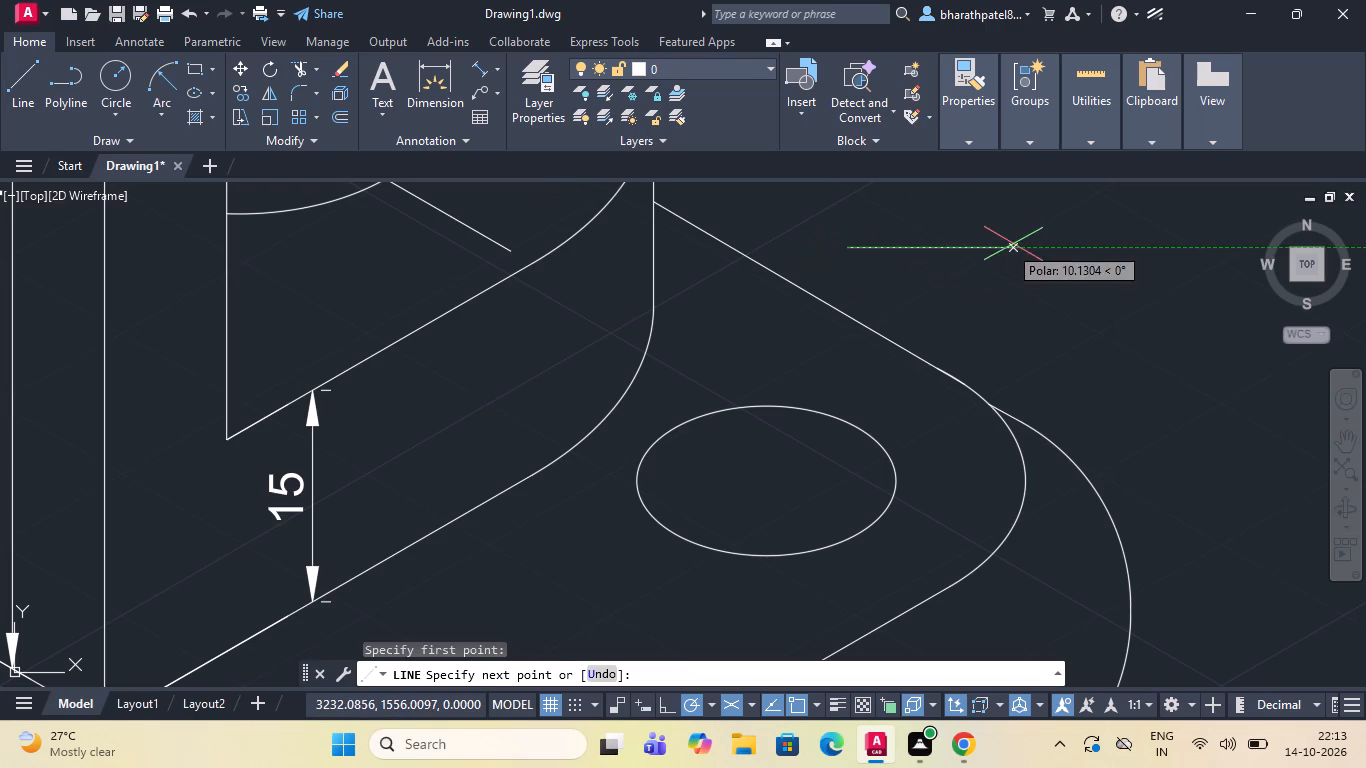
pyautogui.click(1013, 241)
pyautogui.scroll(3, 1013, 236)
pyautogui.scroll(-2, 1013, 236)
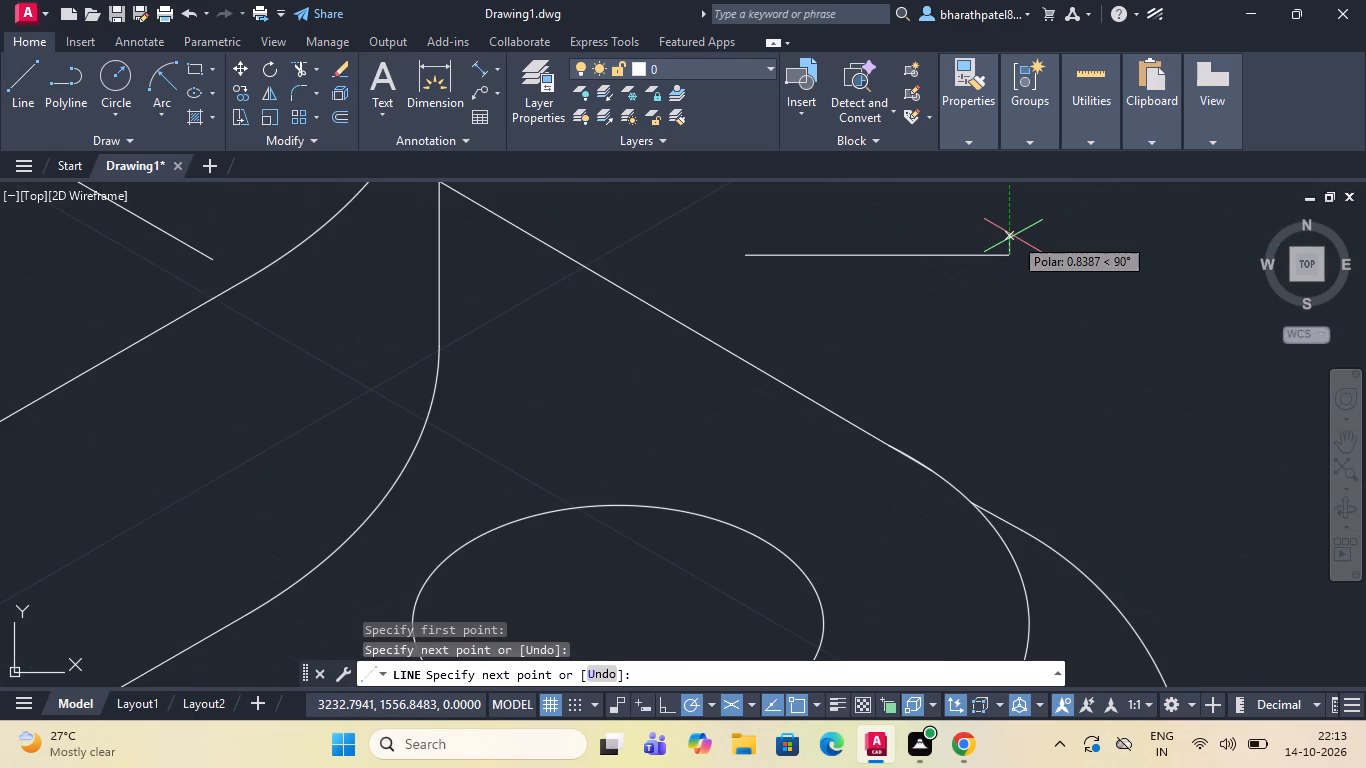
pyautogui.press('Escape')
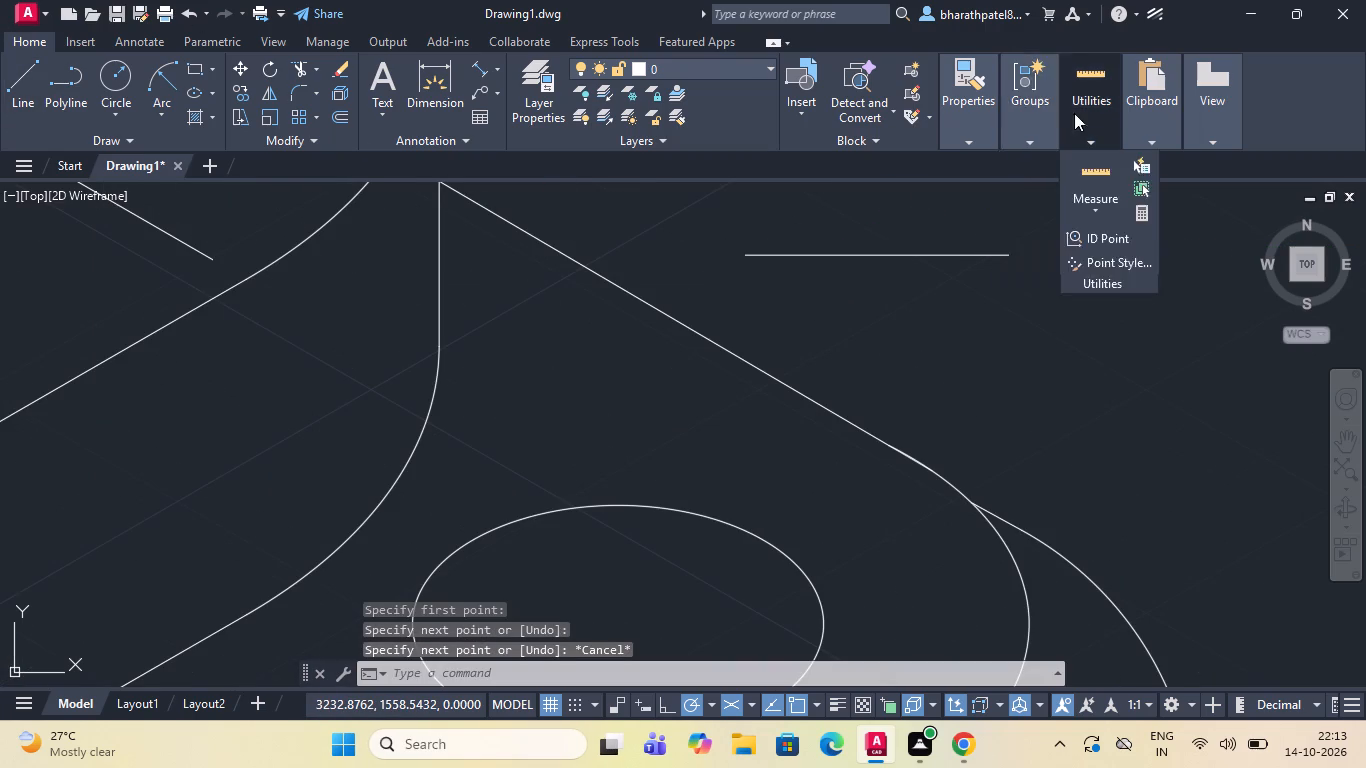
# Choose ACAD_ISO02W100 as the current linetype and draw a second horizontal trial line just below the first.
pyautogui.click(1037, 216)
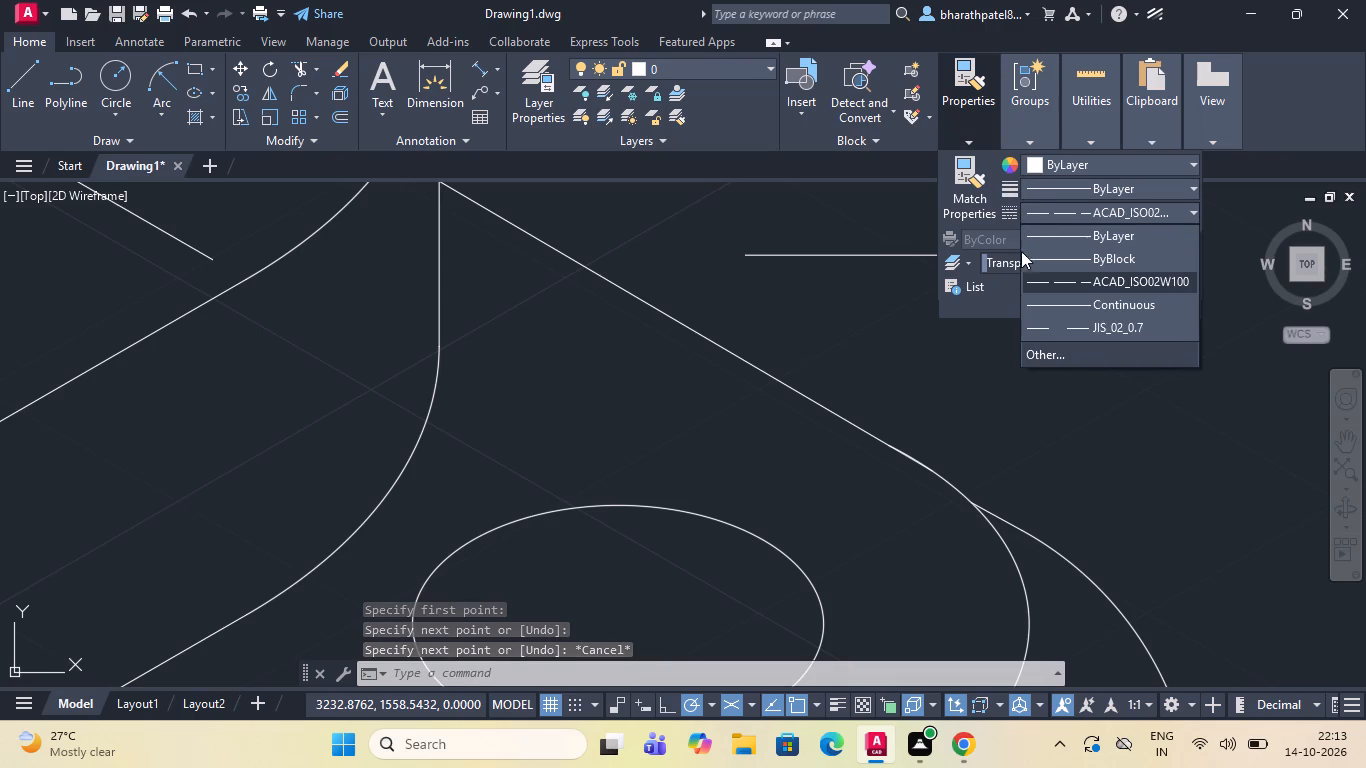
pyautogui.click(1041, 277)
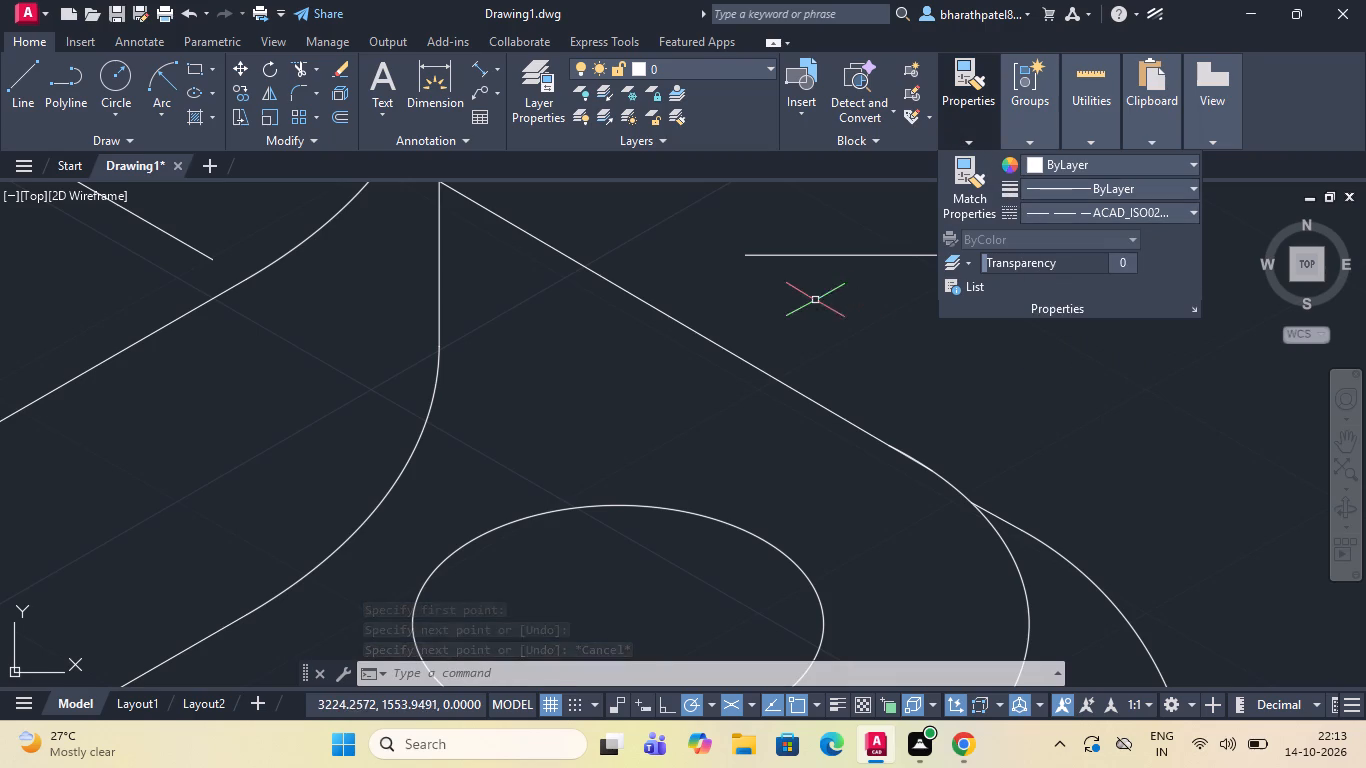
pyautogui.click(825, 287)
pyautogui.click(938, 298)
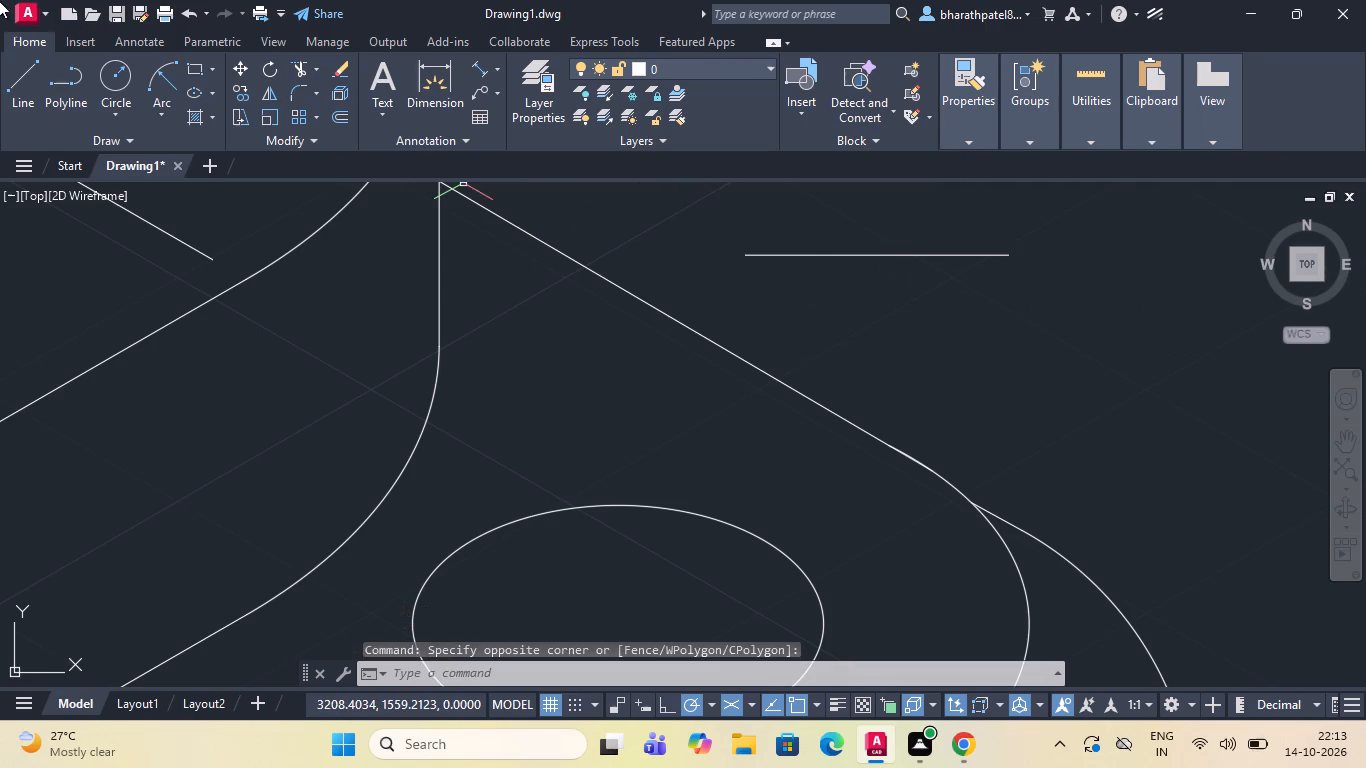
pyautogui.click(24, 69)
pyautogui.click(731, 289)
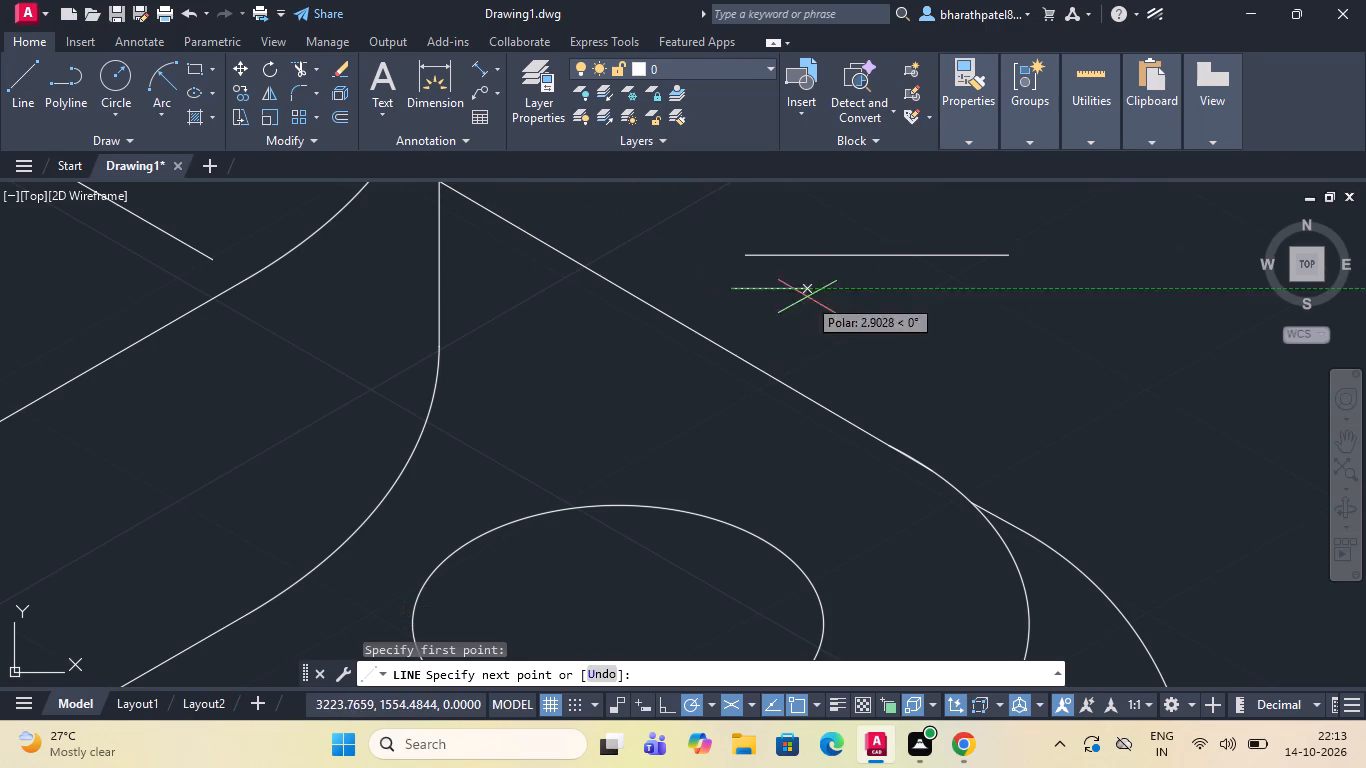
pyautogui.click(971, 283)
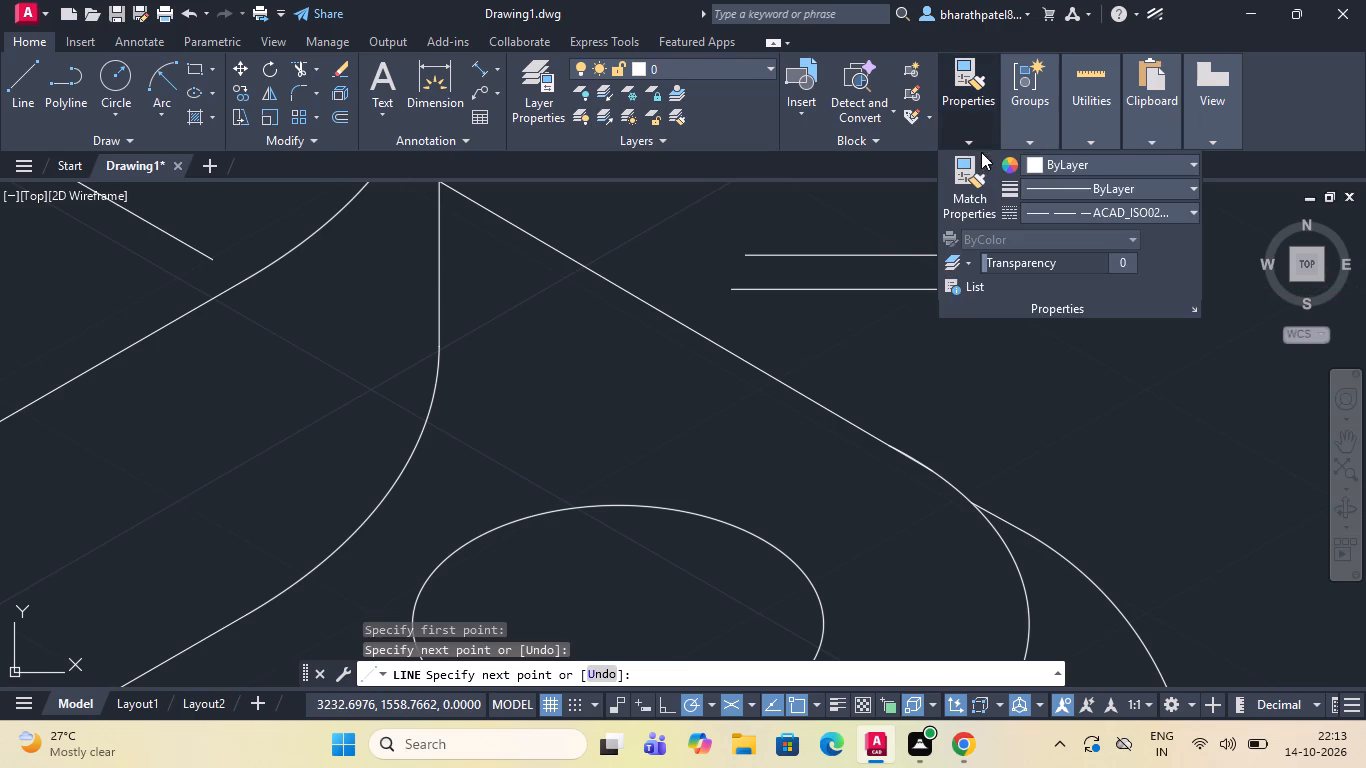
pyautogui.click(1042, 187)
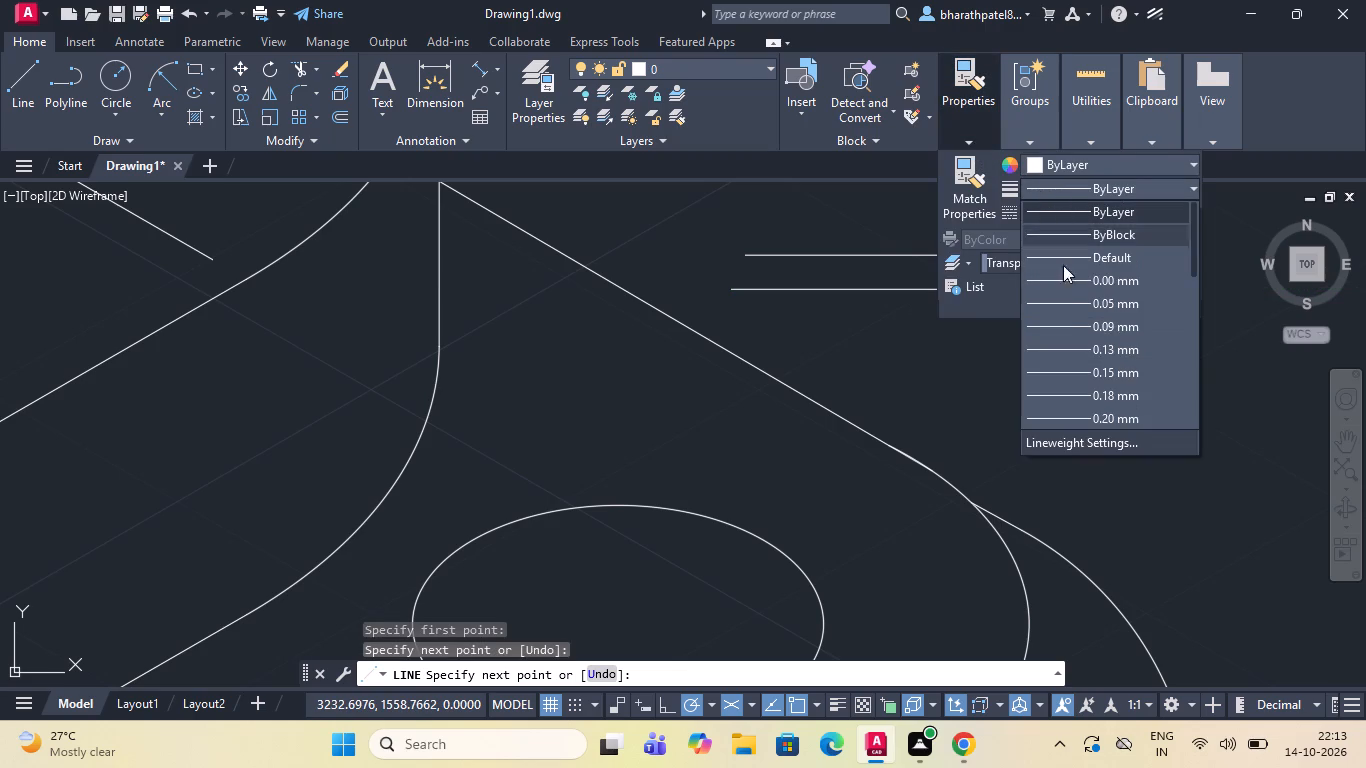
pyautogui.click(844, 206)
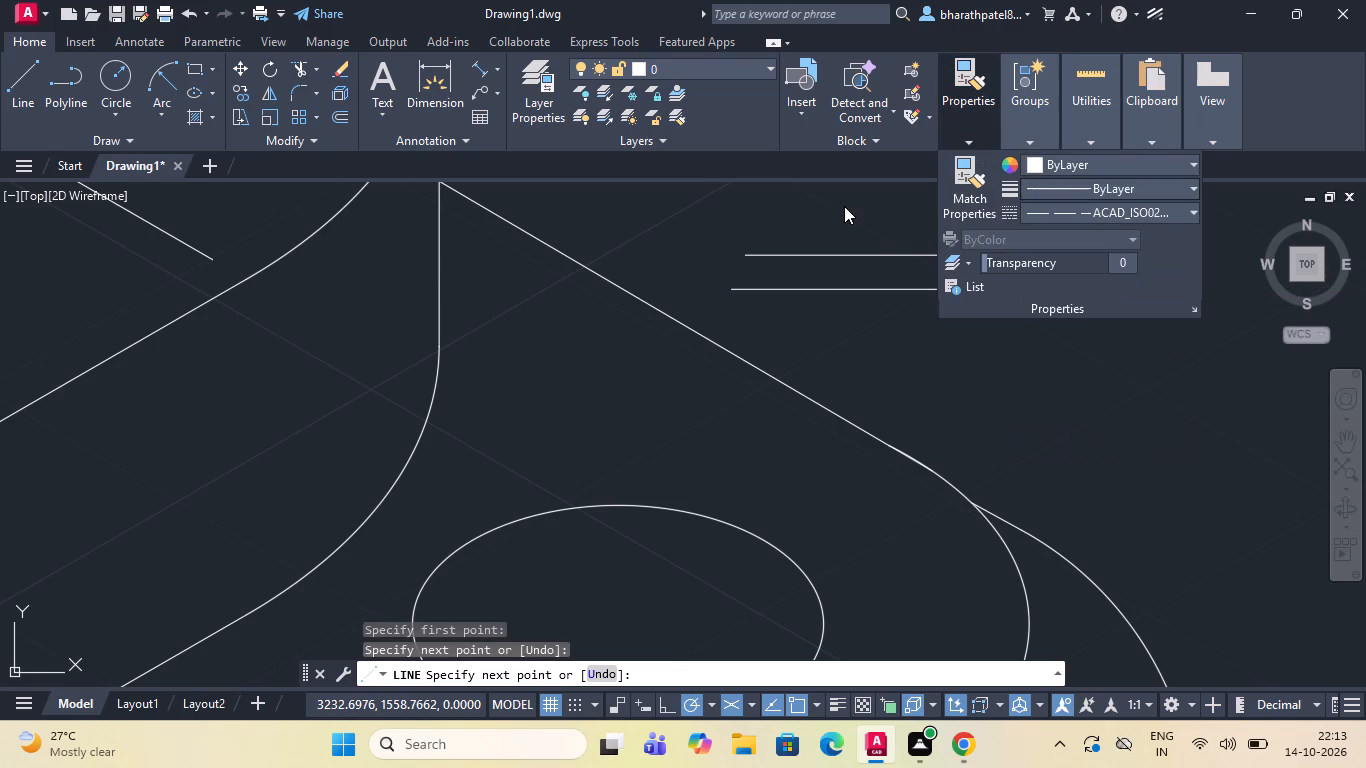
# Set the current linetype for new objects to JIS_02_0.7.
pyautogui.click(1068, 208)
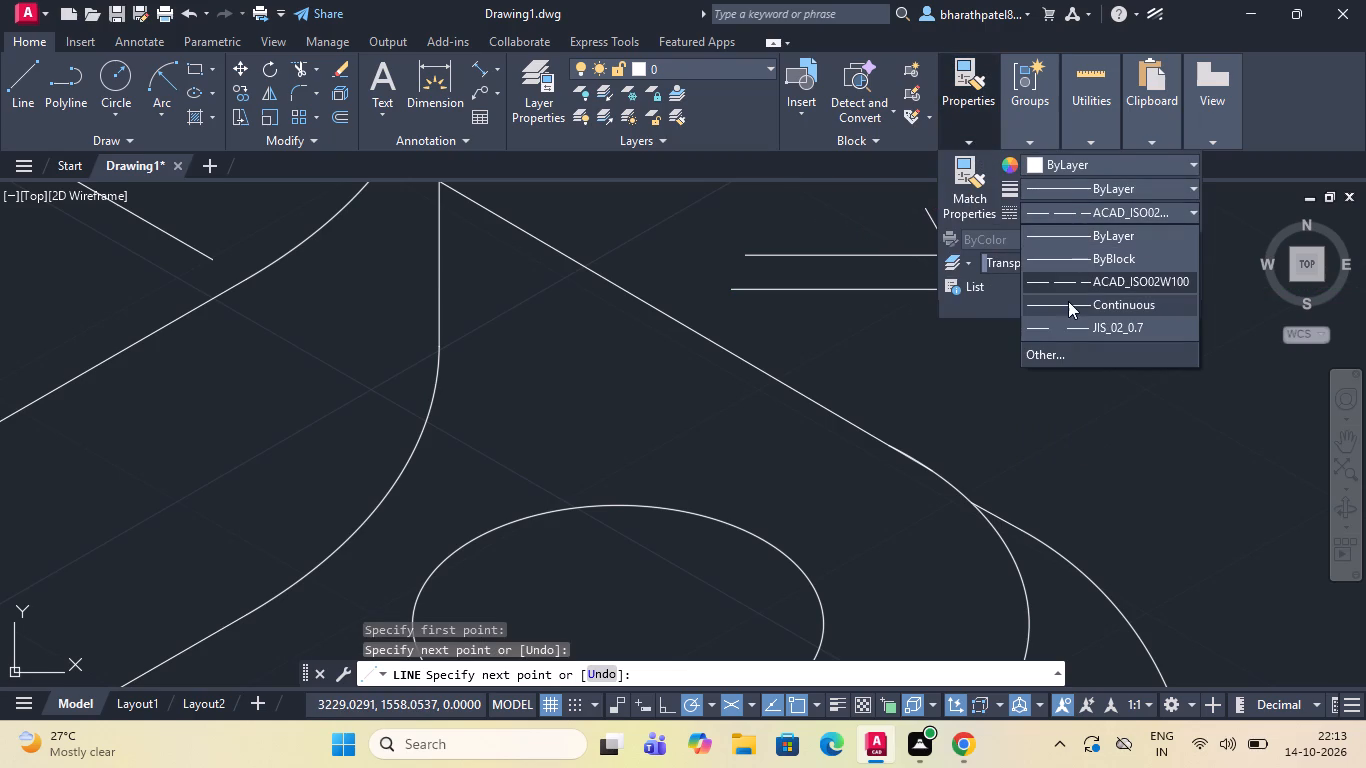
pyautogui.click(1064, 325)
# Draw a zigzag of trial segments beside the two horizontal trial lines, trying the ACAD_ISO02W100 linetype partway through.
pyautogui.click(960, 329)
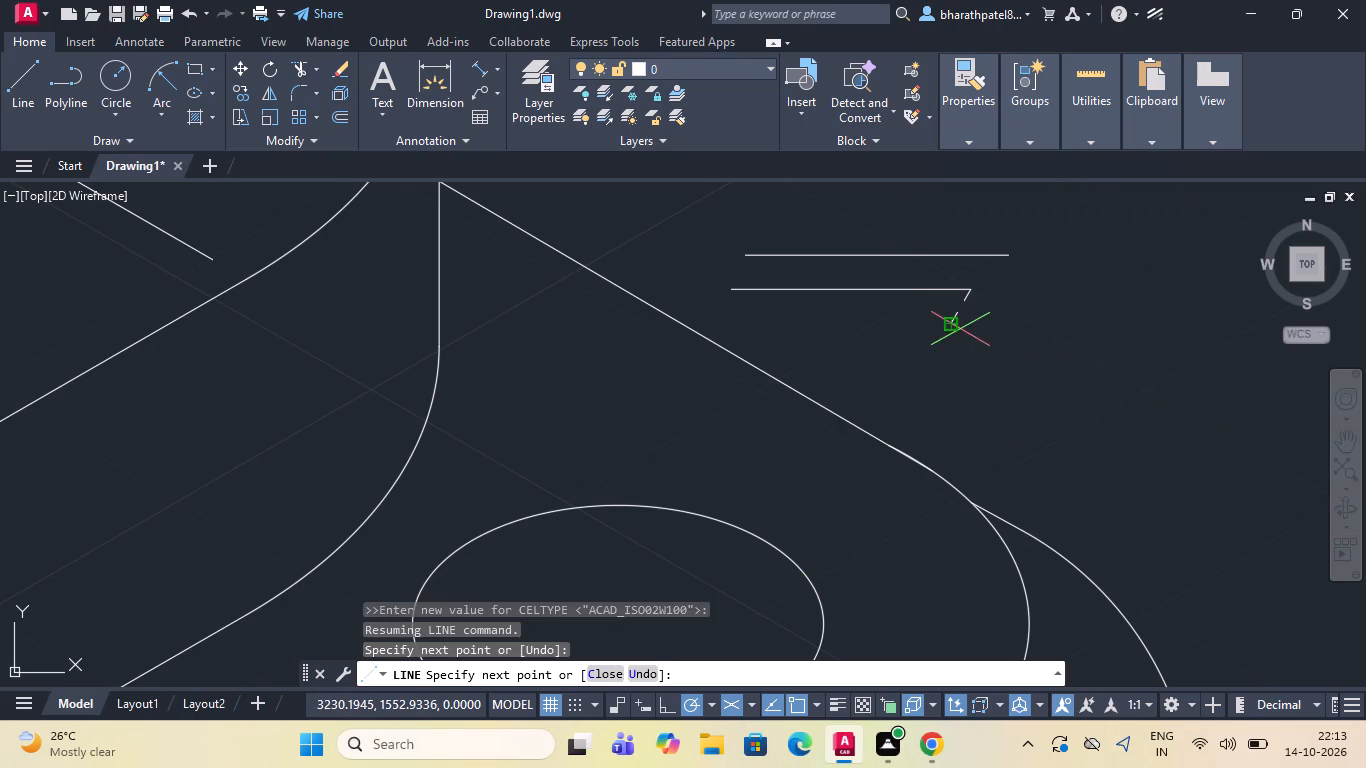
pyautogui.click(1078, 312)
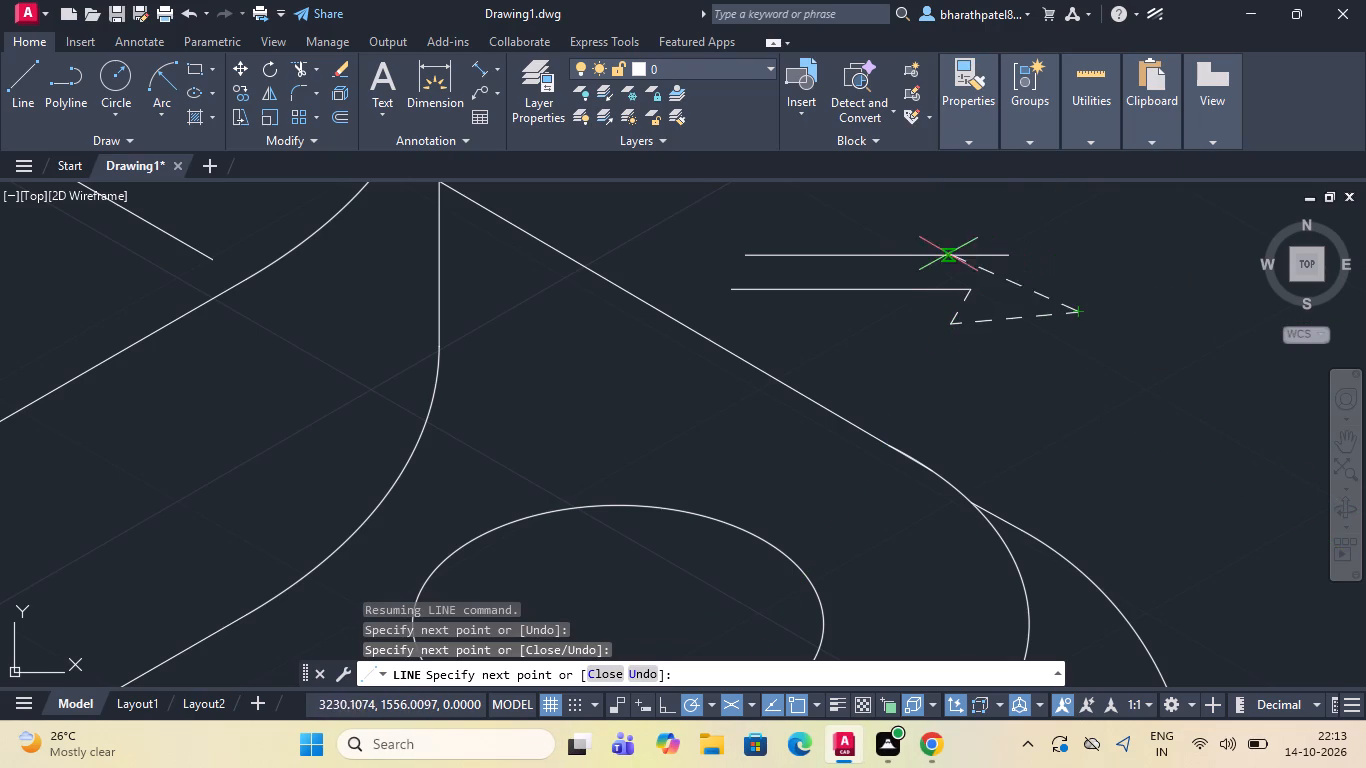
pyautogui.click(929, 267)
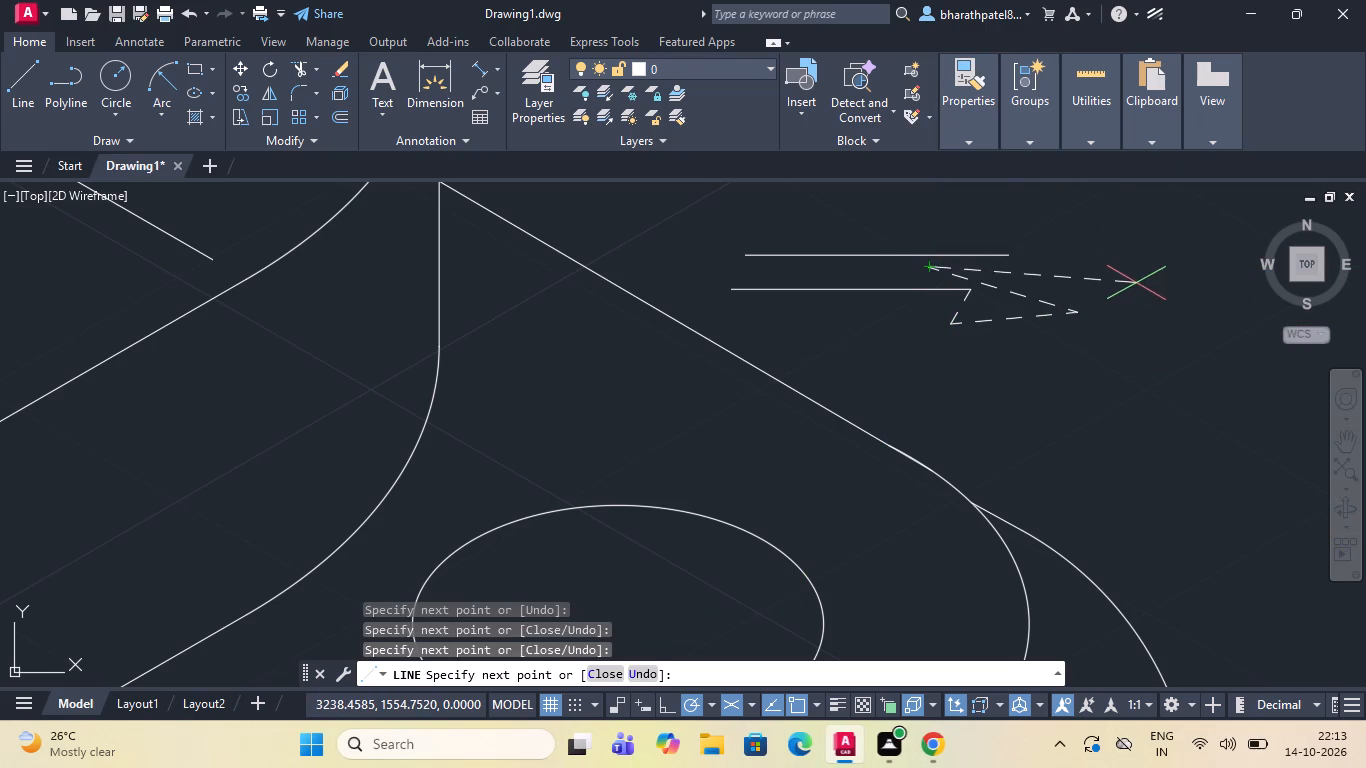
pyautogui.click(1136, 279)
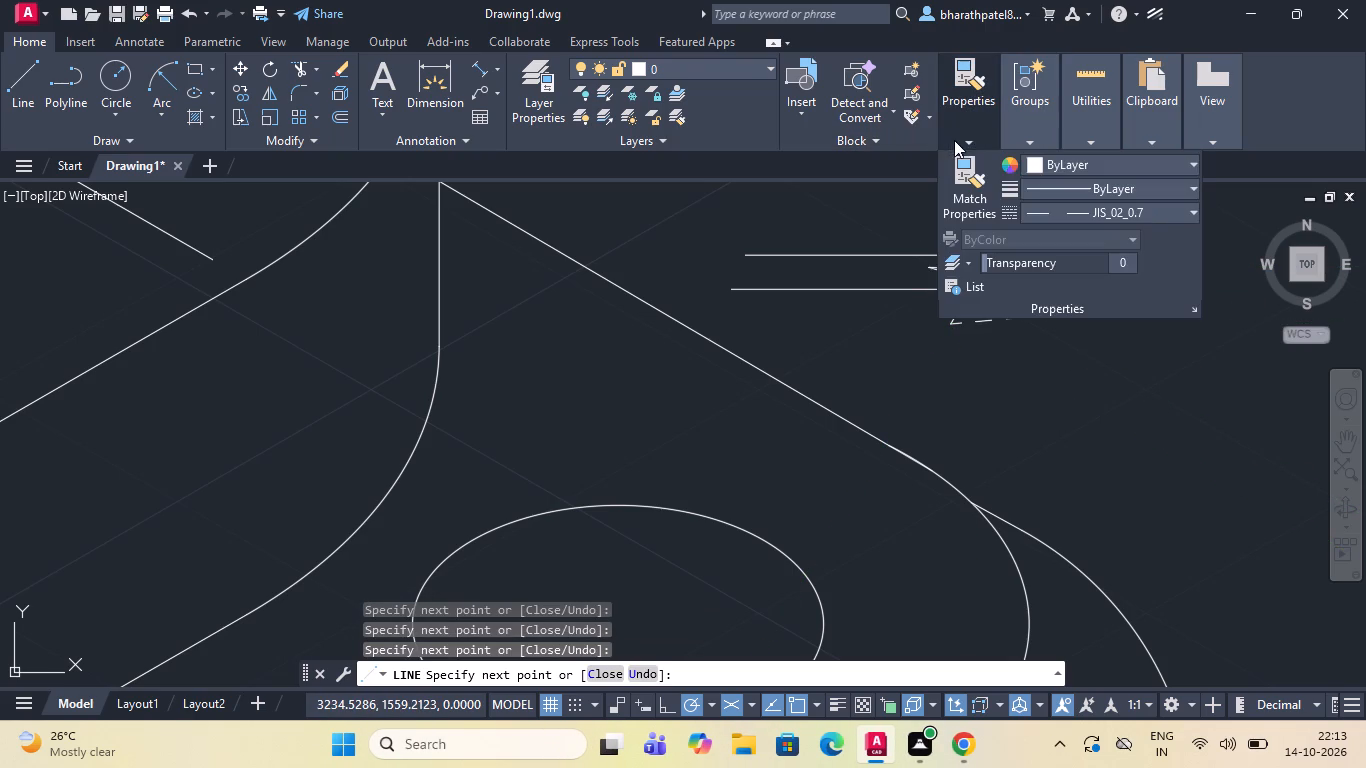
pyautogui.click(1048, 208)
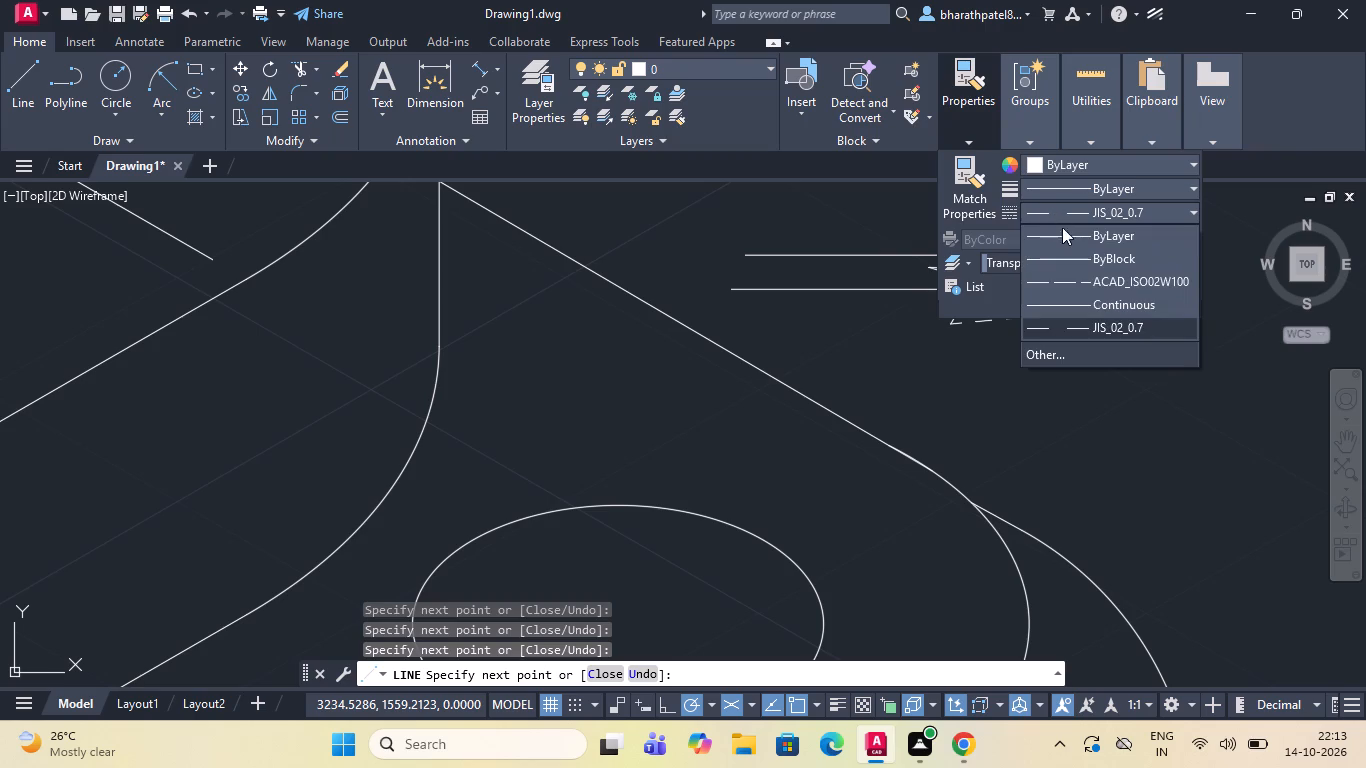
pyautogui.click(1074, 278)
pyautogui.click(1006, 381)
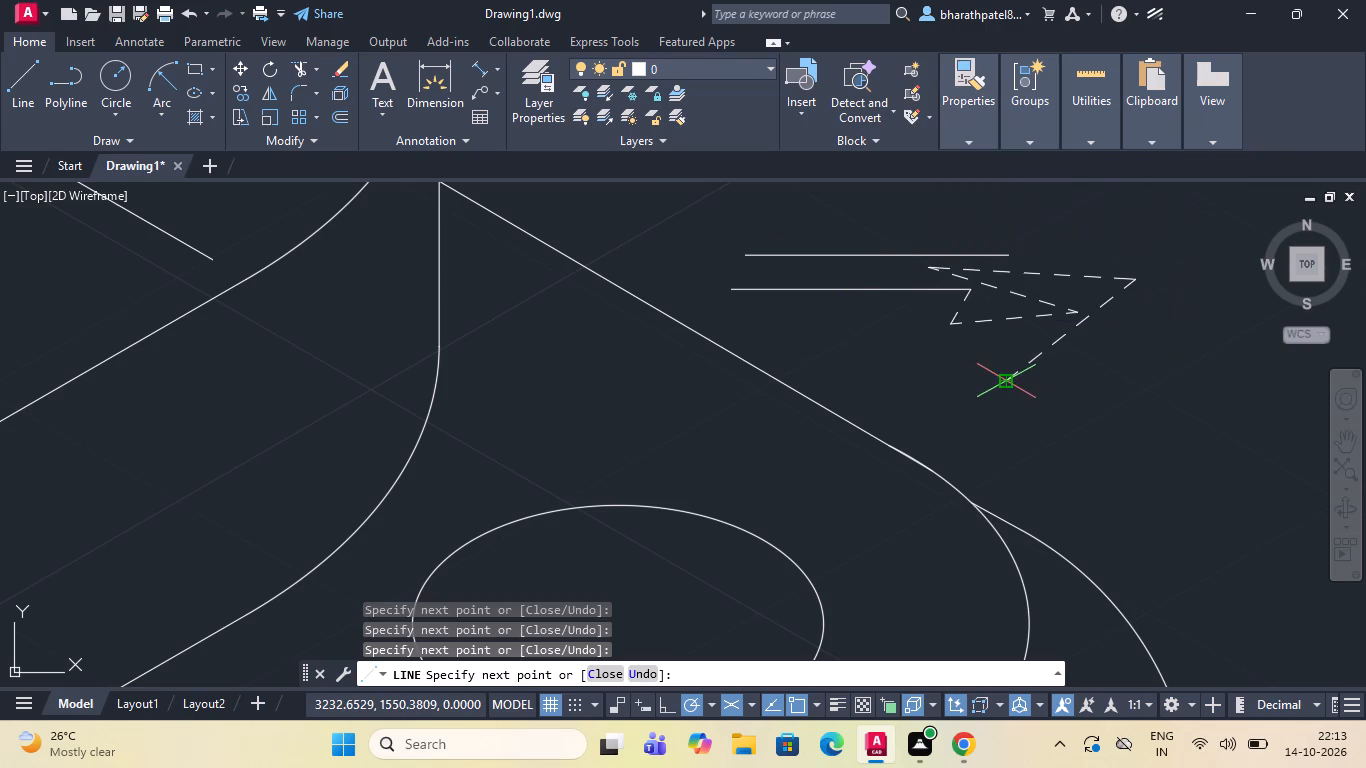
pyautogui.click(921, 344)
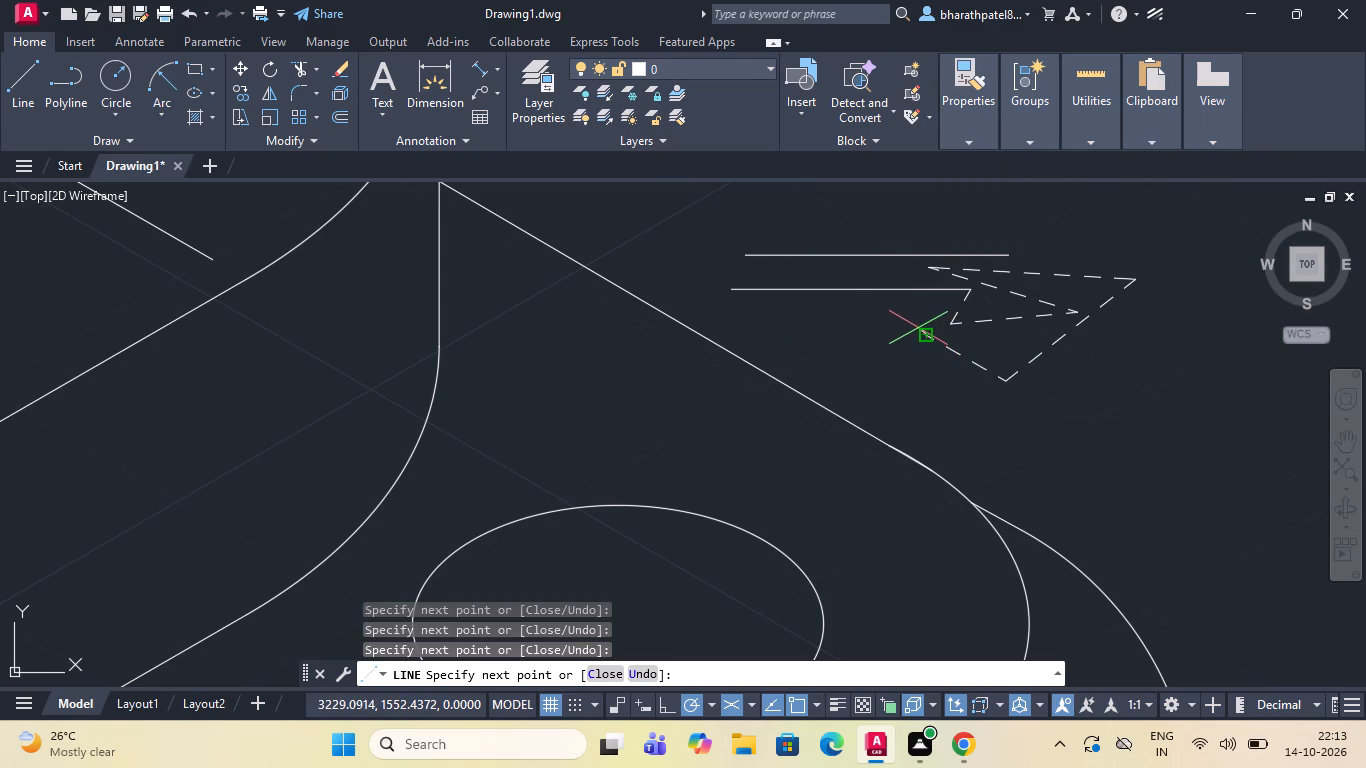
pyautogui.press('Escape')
# Draw a dashed centre line from the centre of the base hole beside the lower lug outward past its edge, parallel to the 105 side.
pyautogui.scroll(-2, 874, 247)
pyautogui.scroll(-1, 785, 340)
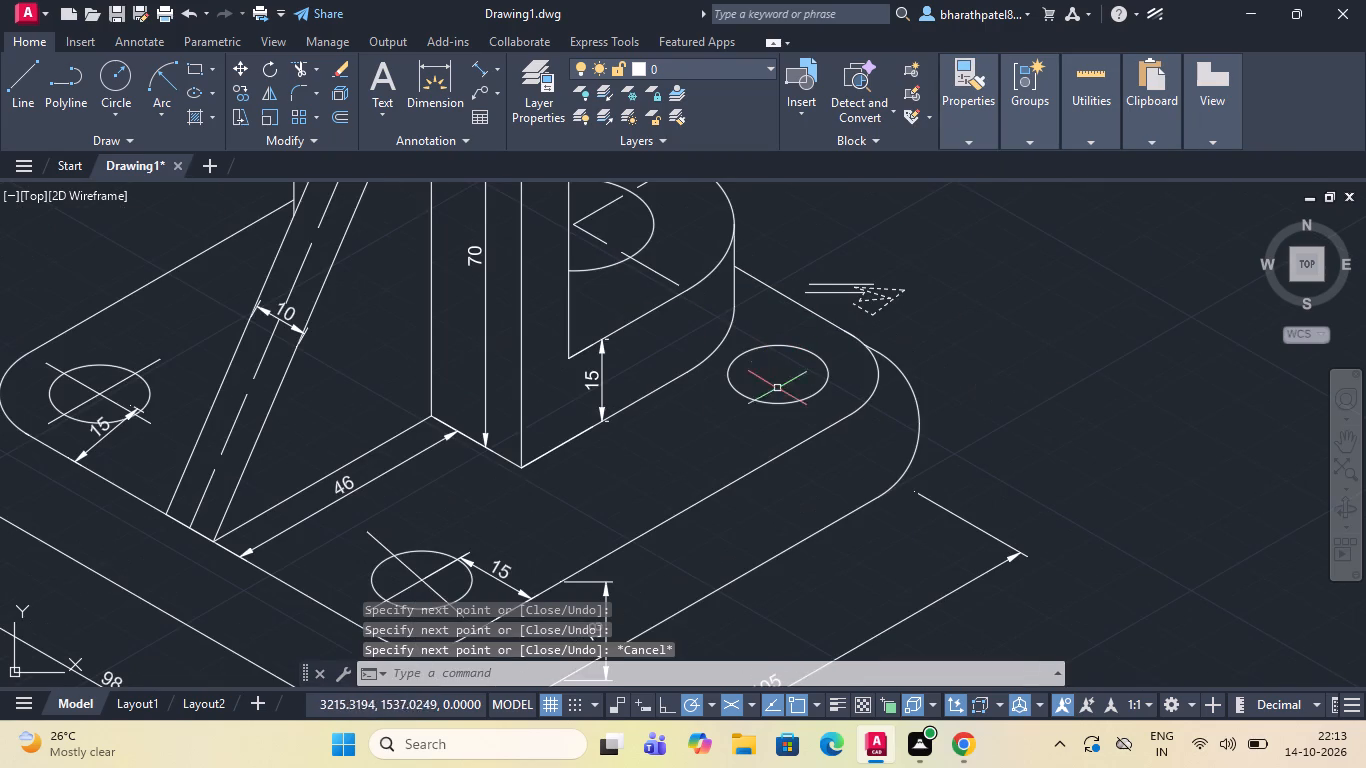
pyautogui.scroll(1, 798, 376)
pyautogui.click(19, 65)
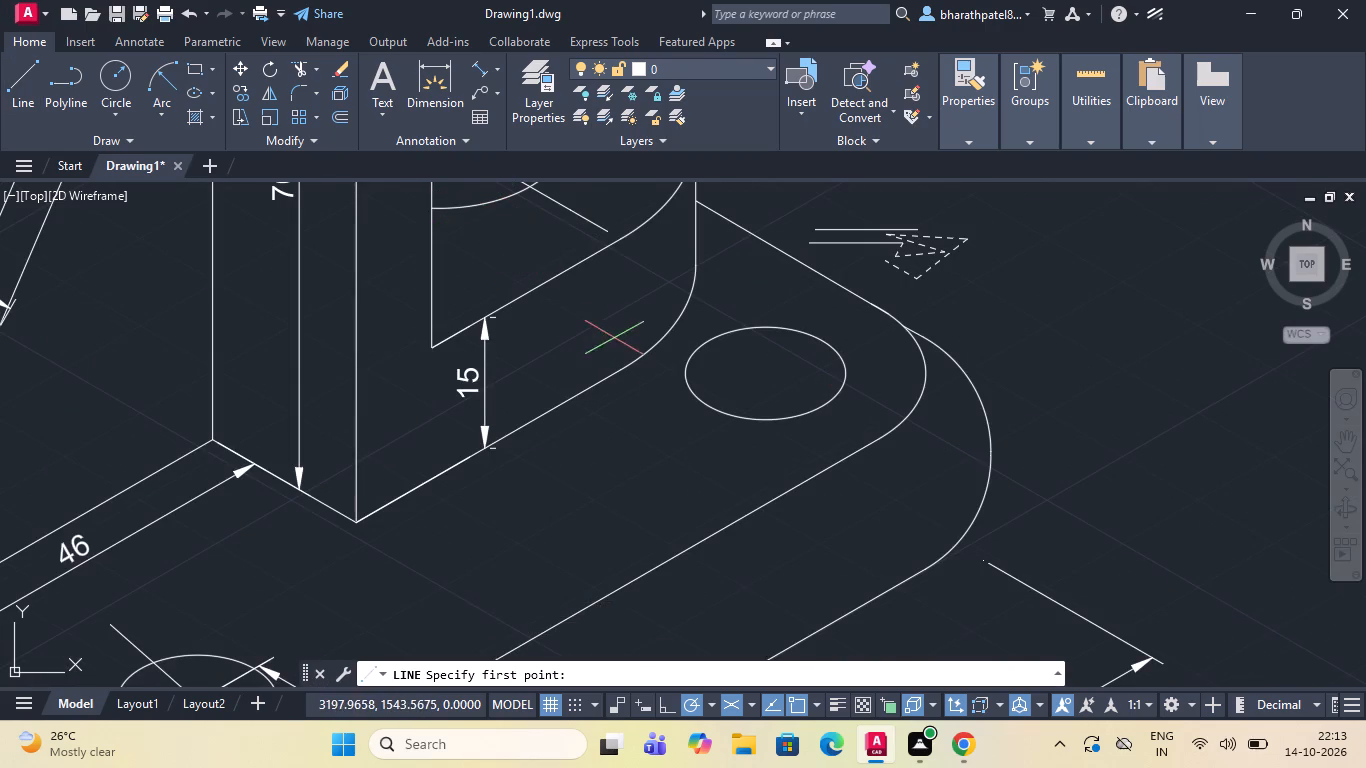
pyautogui.scroll(-2, 630, 346)
pyautogui.click(700, 365)
pyautogui.scroll(3, 701, 361)
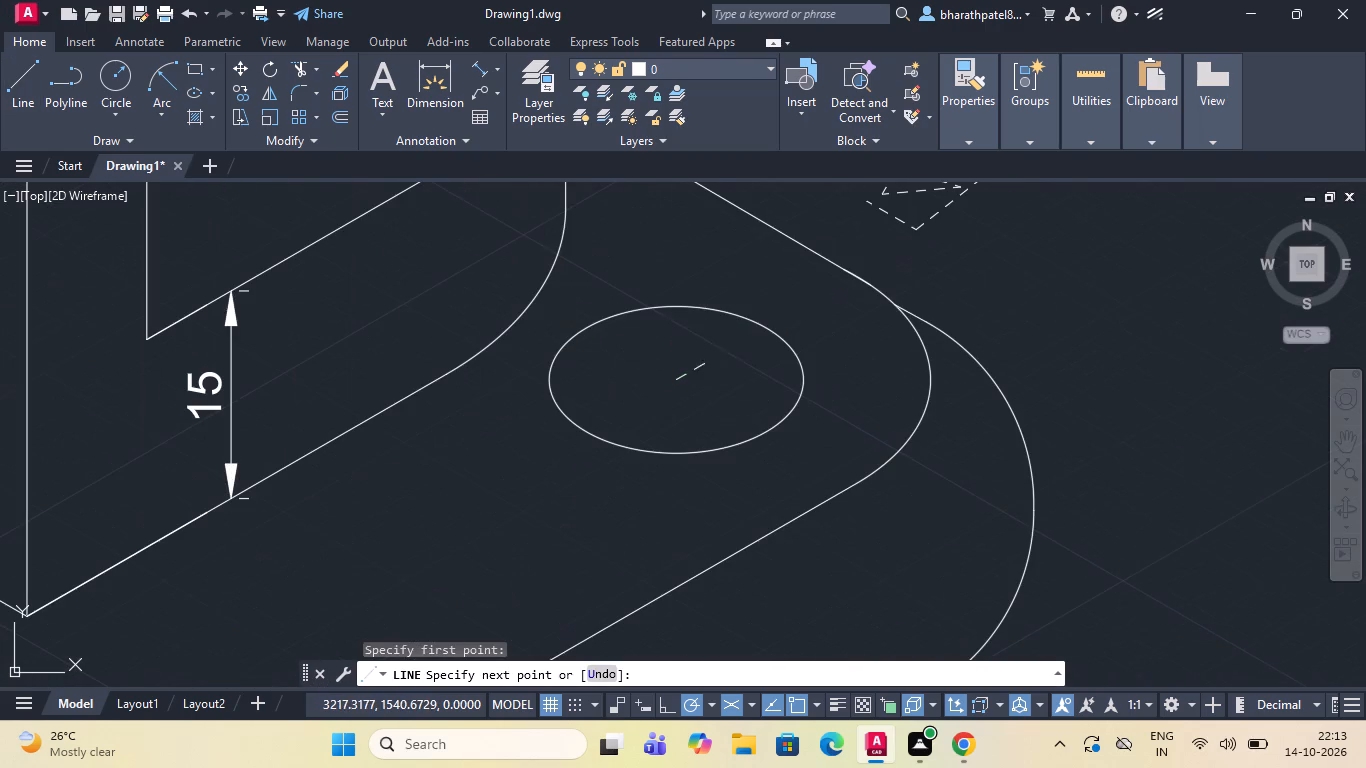
pyautogui.click(809, 297)
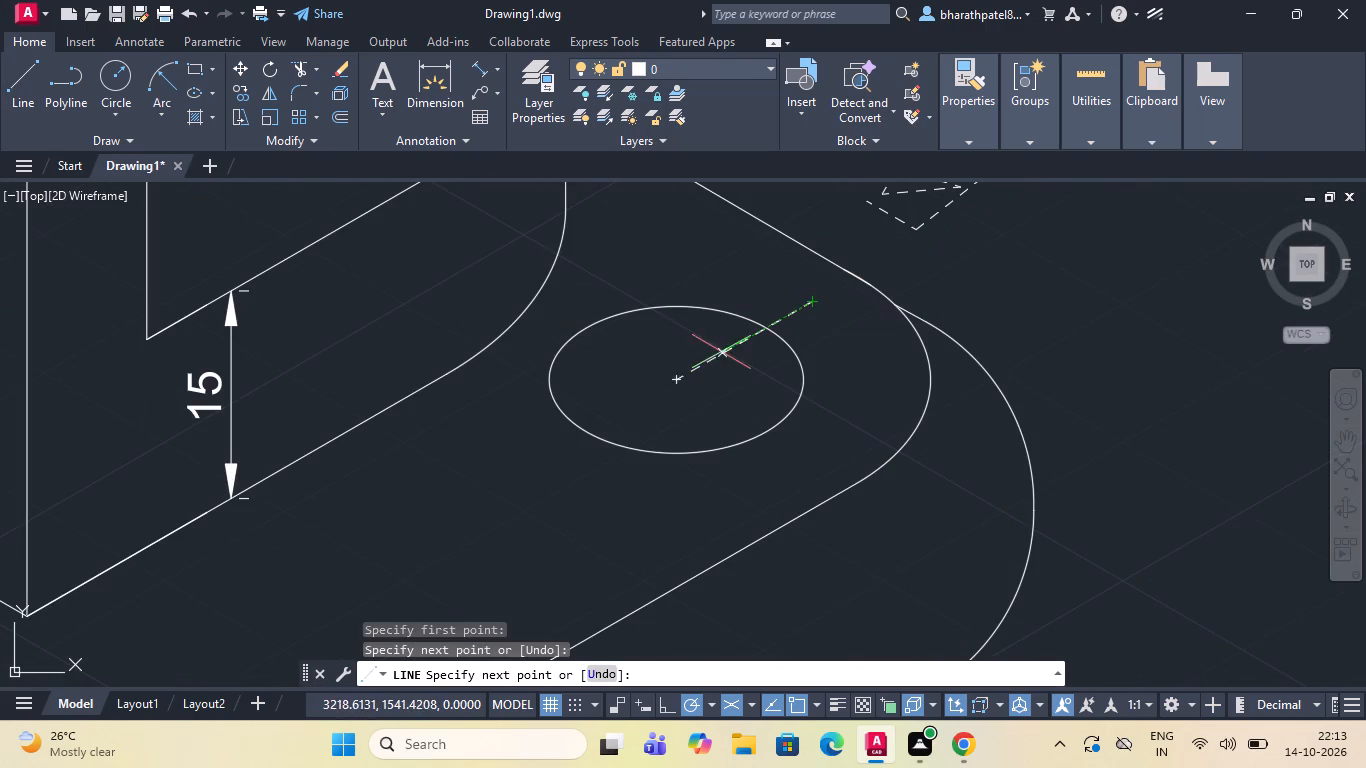
pyautogui.press('Escape')
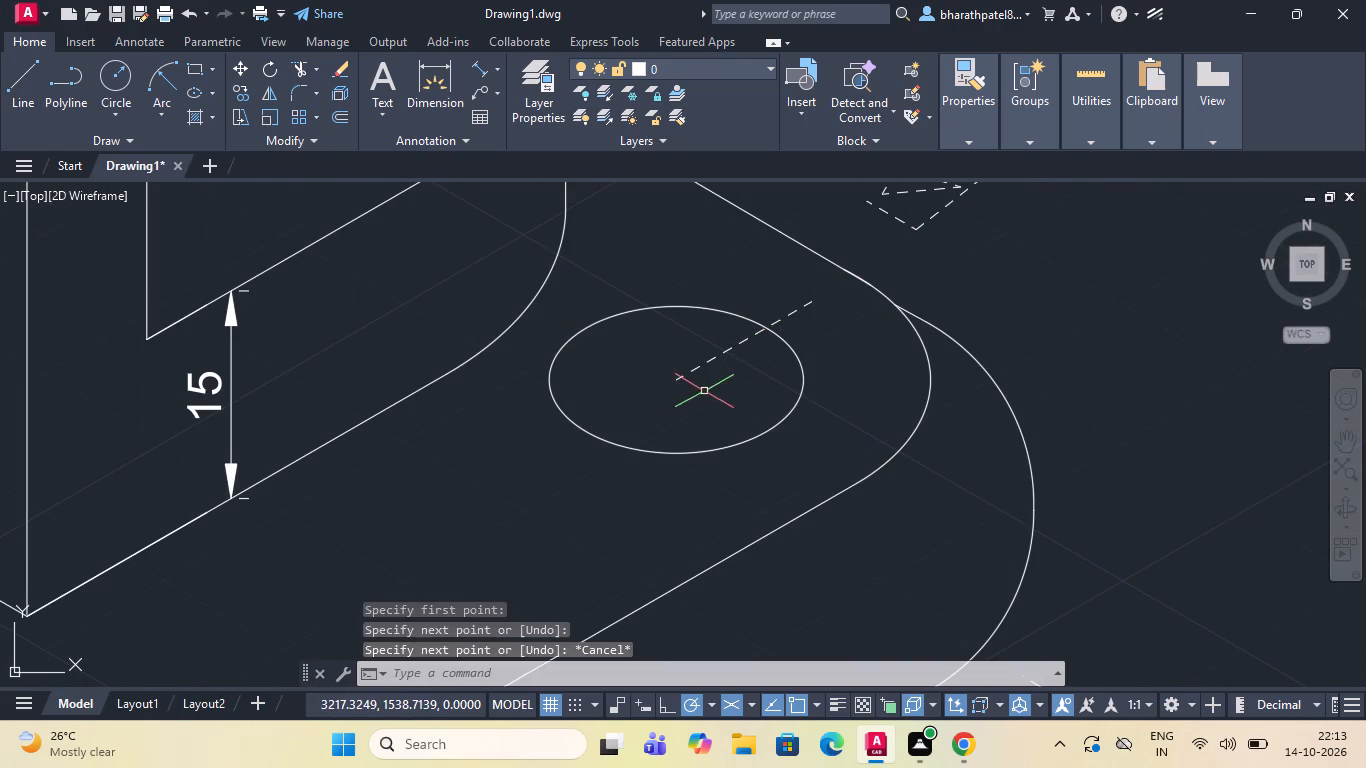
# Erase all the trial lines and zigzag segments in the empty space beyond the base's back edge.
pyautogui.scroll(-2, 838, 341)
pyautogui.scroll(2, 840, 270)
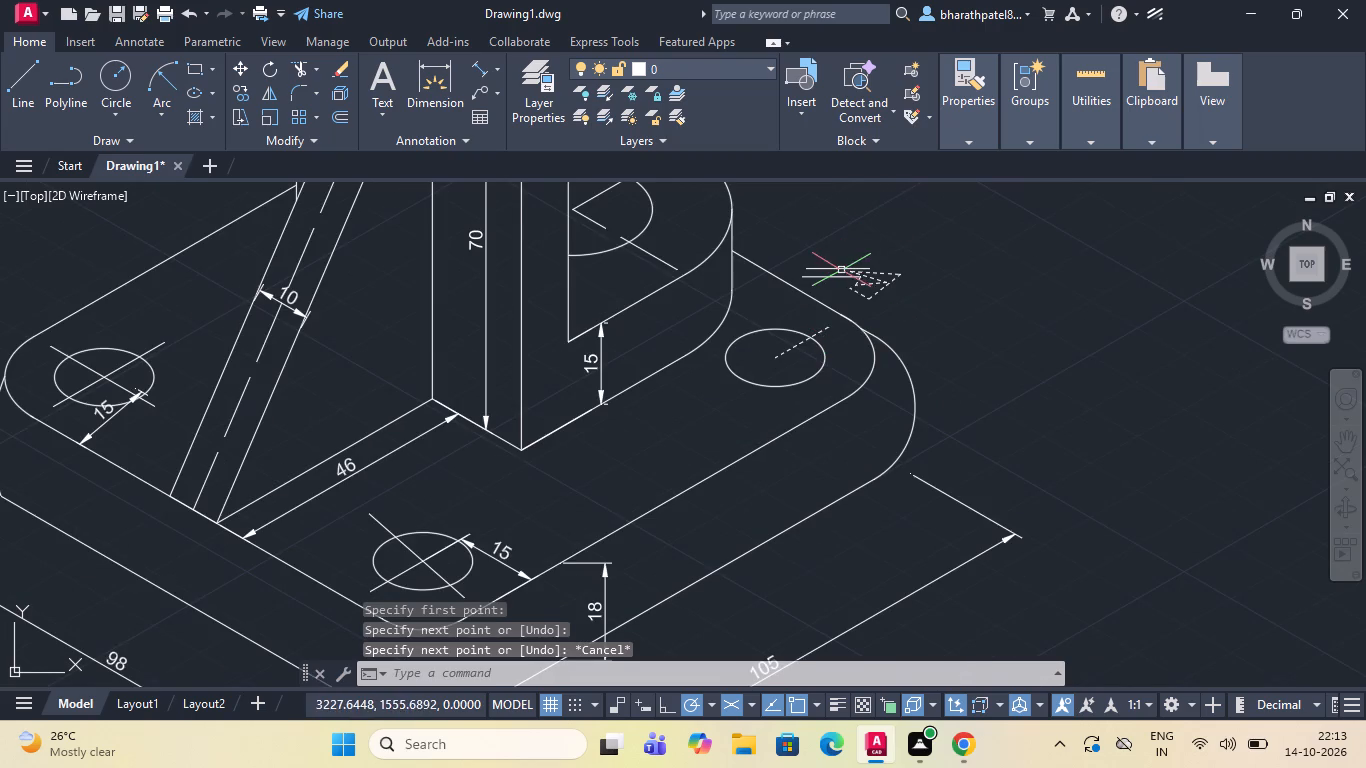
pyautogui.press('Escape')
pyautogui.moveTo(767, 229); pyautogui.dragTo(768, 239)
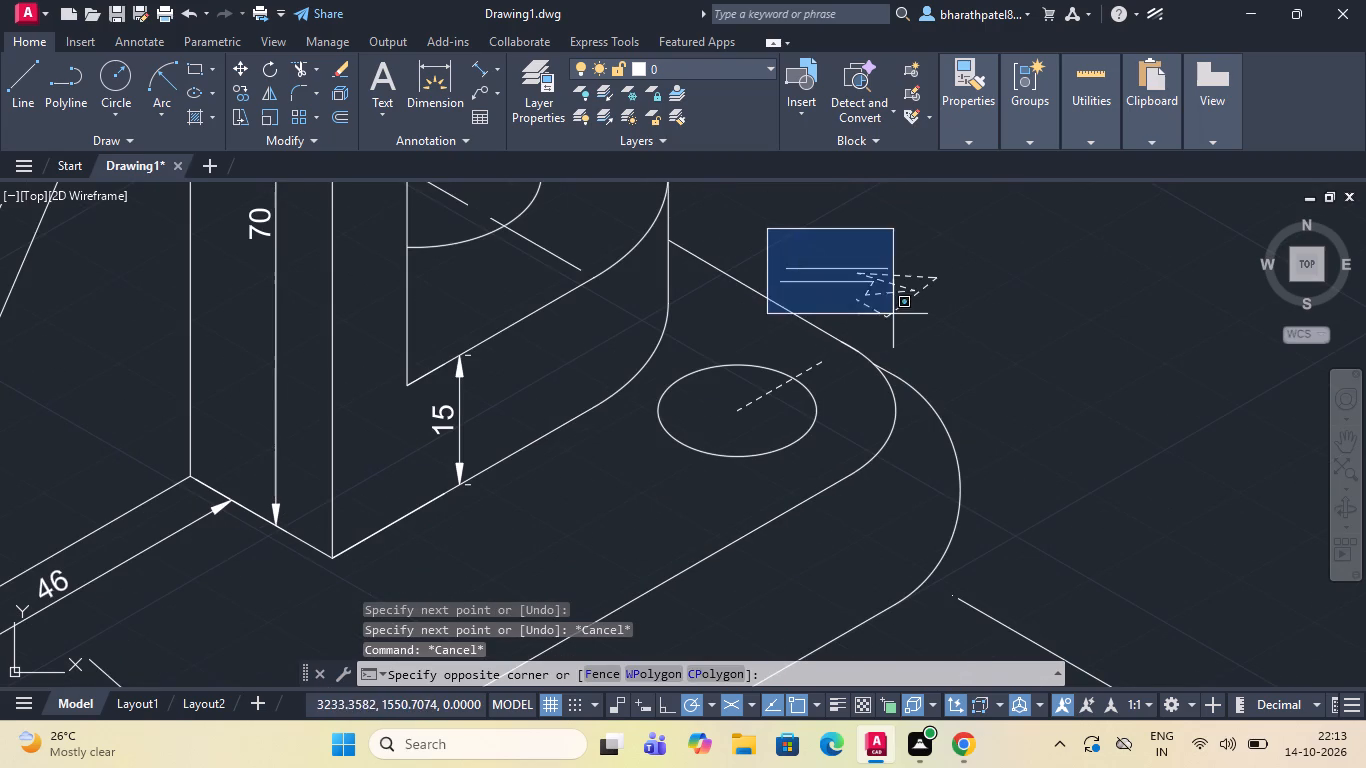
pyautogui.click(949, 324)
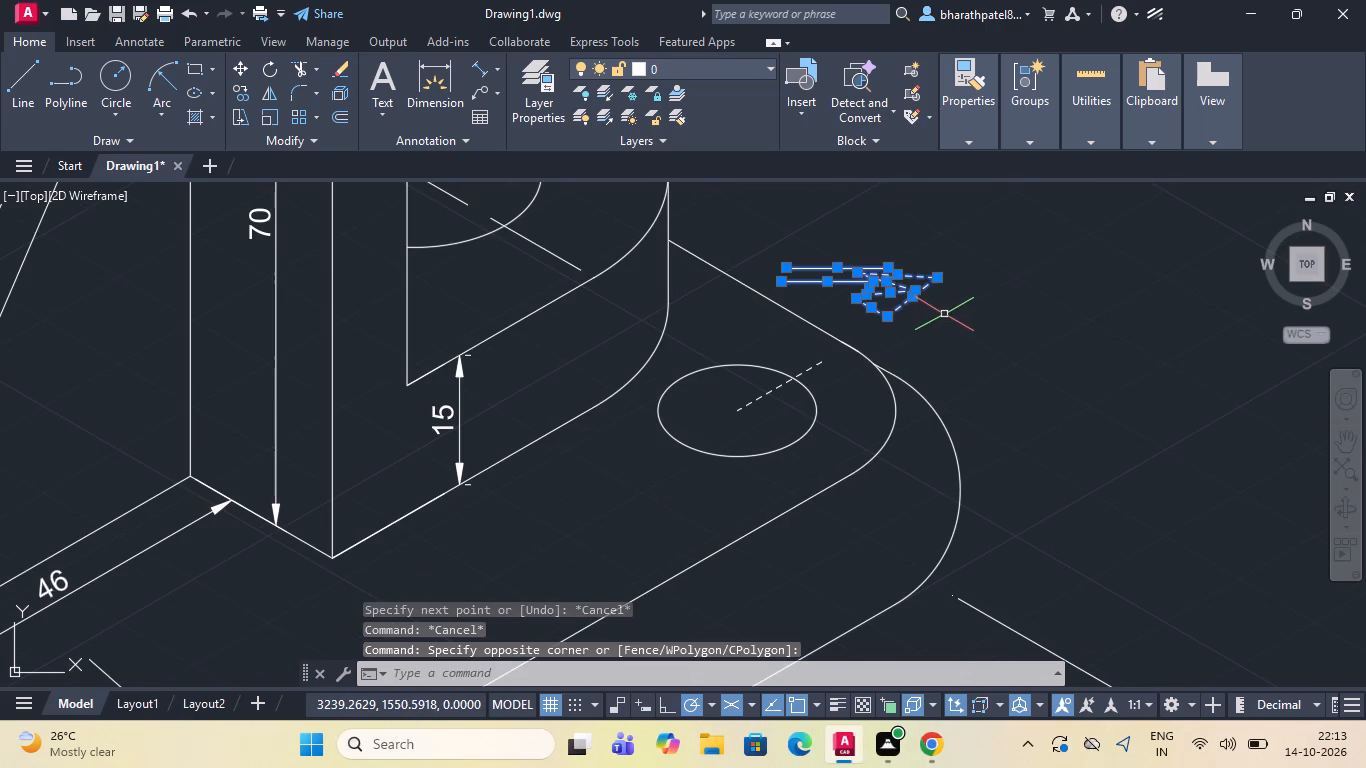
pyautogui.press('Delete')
# Draw the opposite half of that dashed centre line from the hole's centre past its edge toward the front base hole.
pyautogui.click(17, 75)
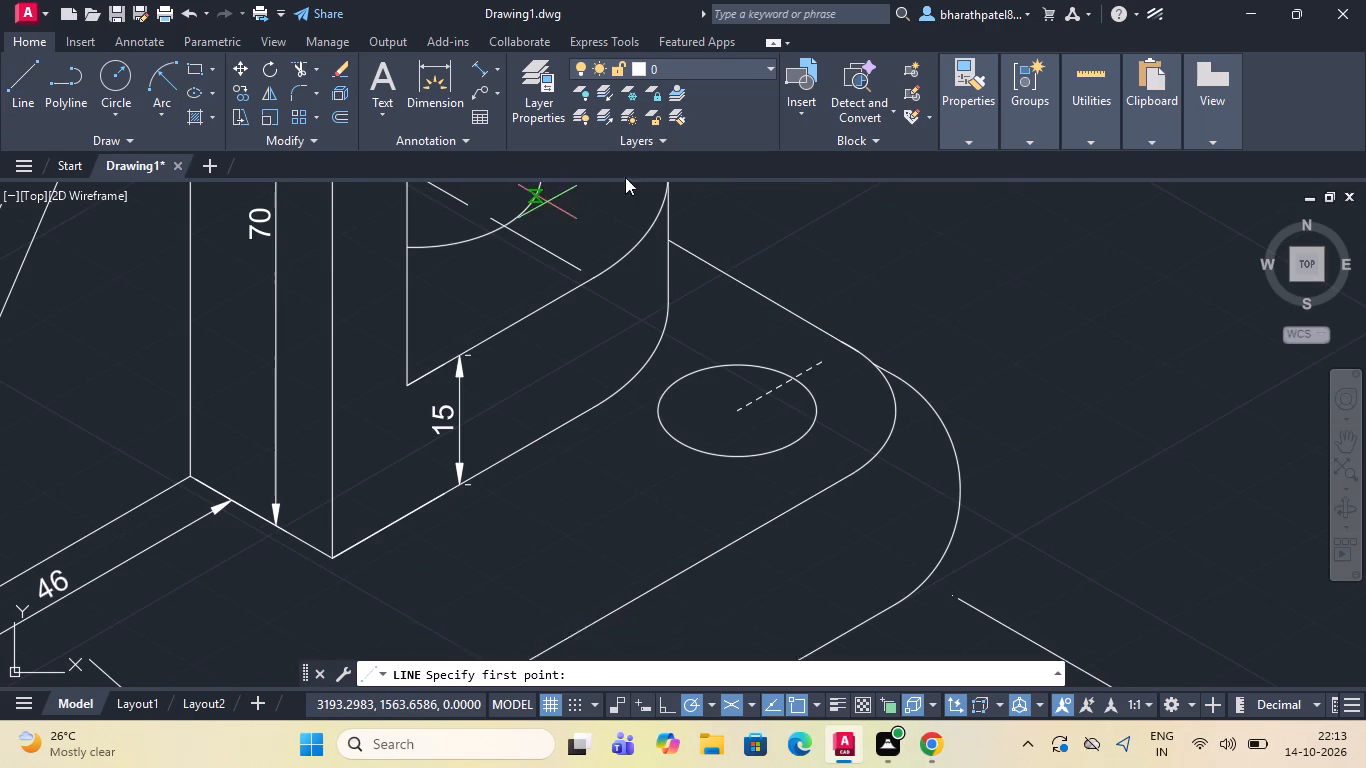
pyautogui.scroll(-3, 689, 199)
pyautogui.scroll(3, 722, 267)
pyautogui.click(832, 233)
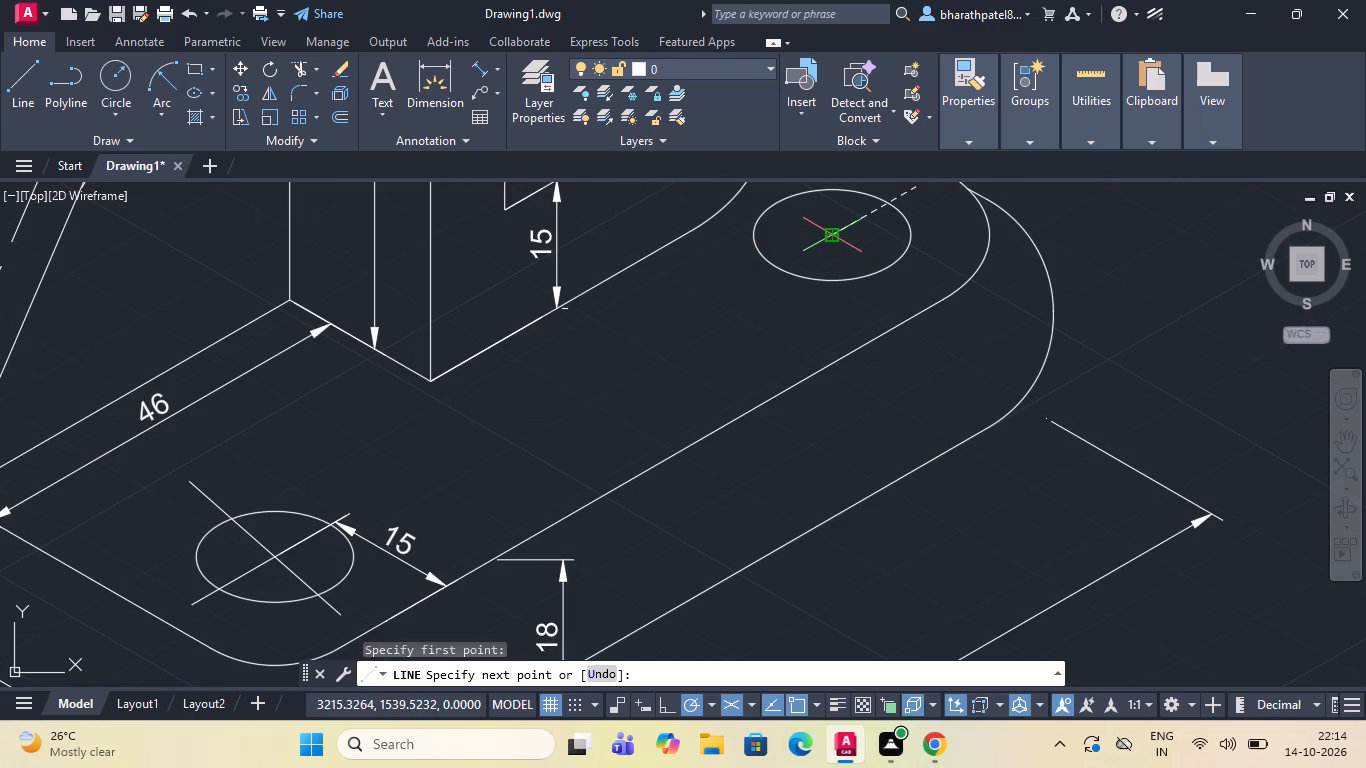
pyautogui.click(719, 304)
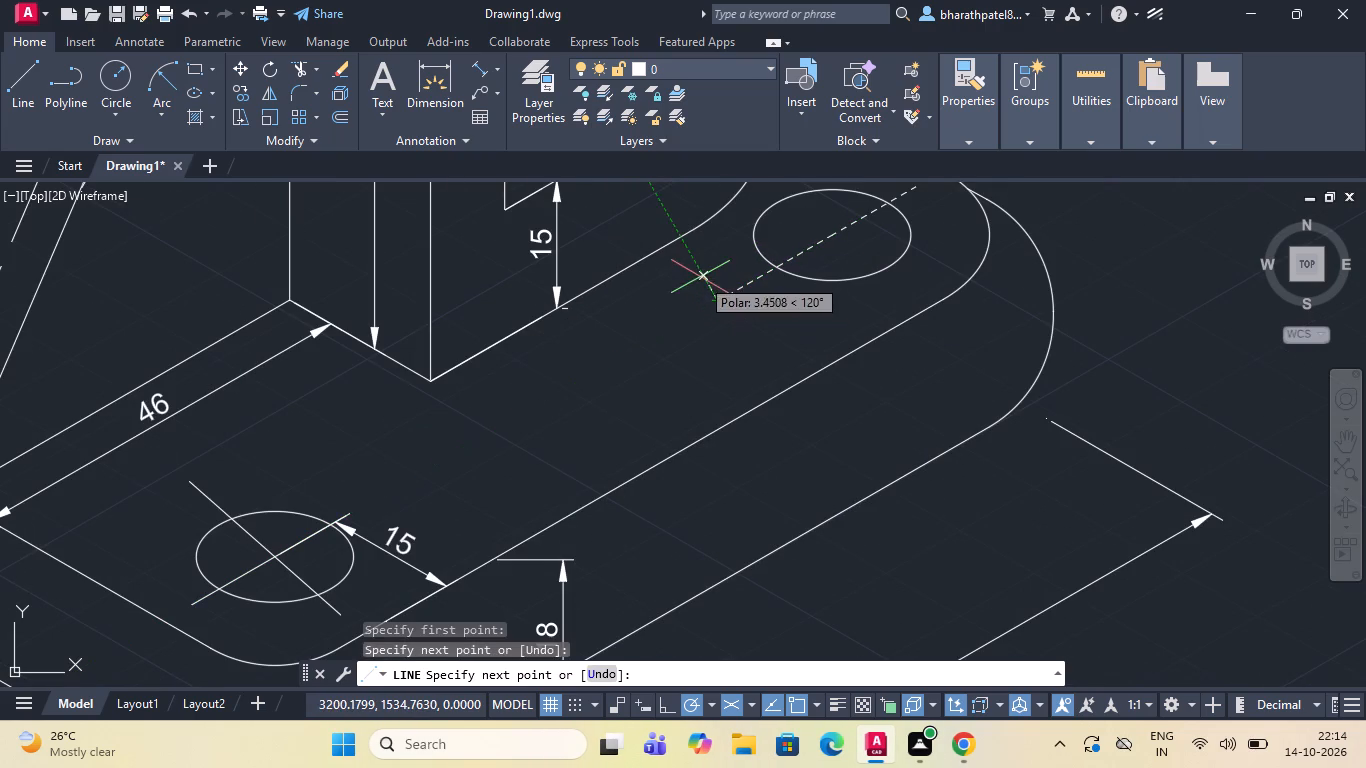
pyautogui.press('Escape')
# Draw an ACAD_ISO02W100 centre line from the centre of the base hole beside the lower lug at 330°, past the base's top edge.
pyautogui.click(9, 79)
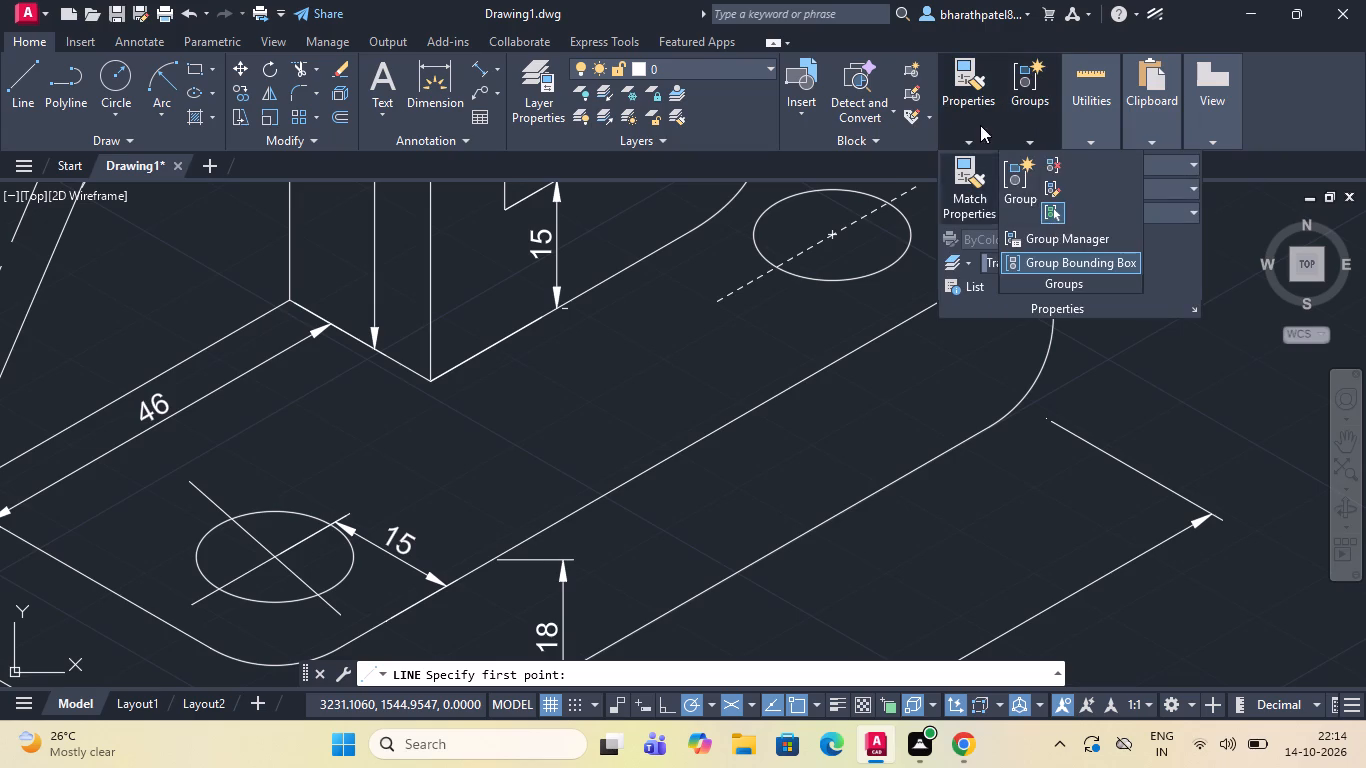
pyautogui.click(1064, 215)
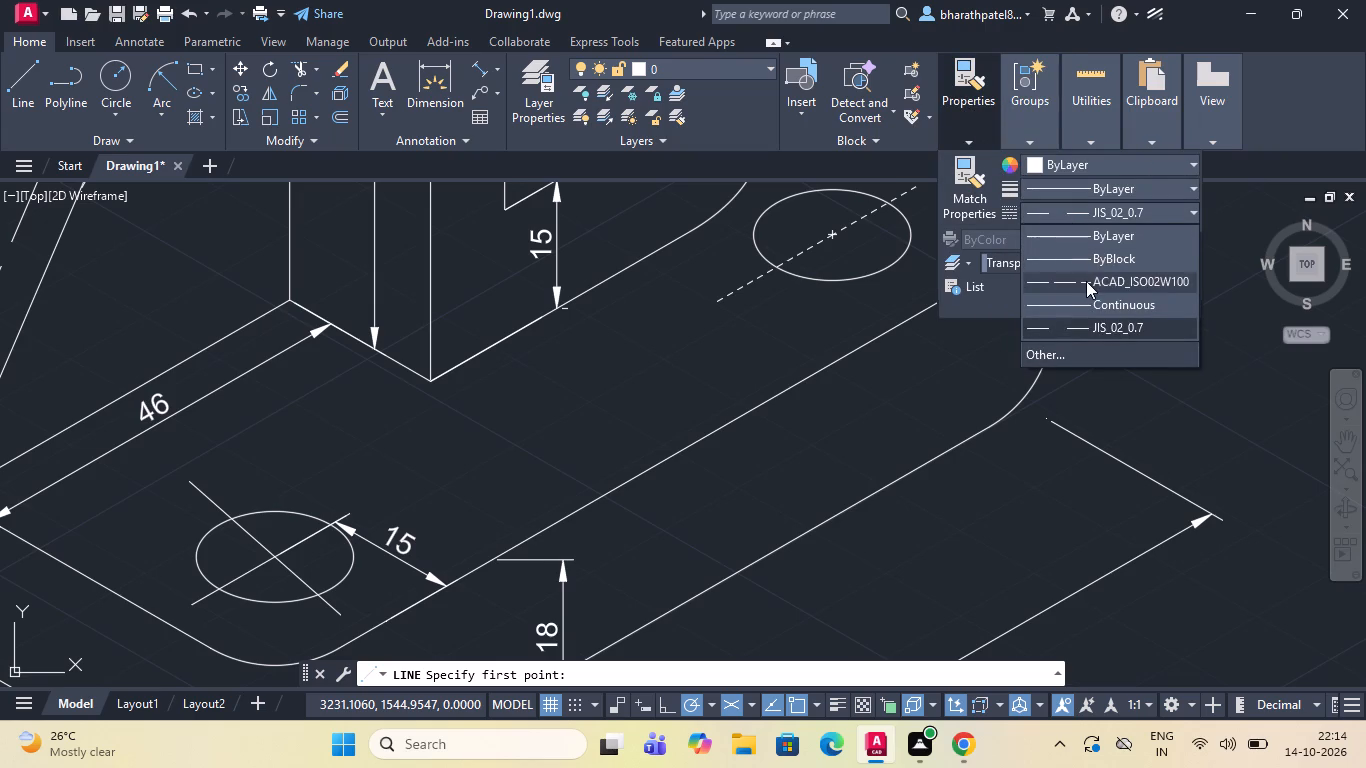
pyautogui.click(1087, 281)
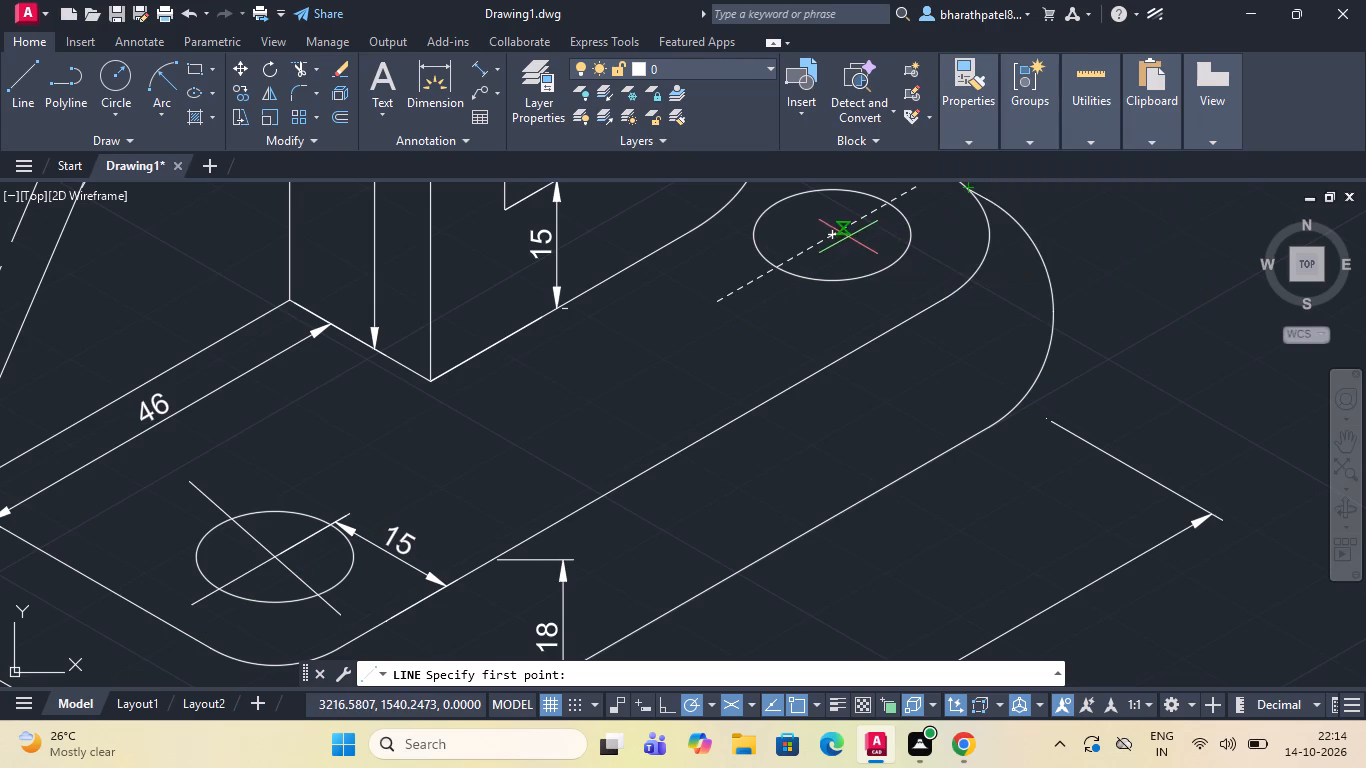
pyautogui.click(838, 235)
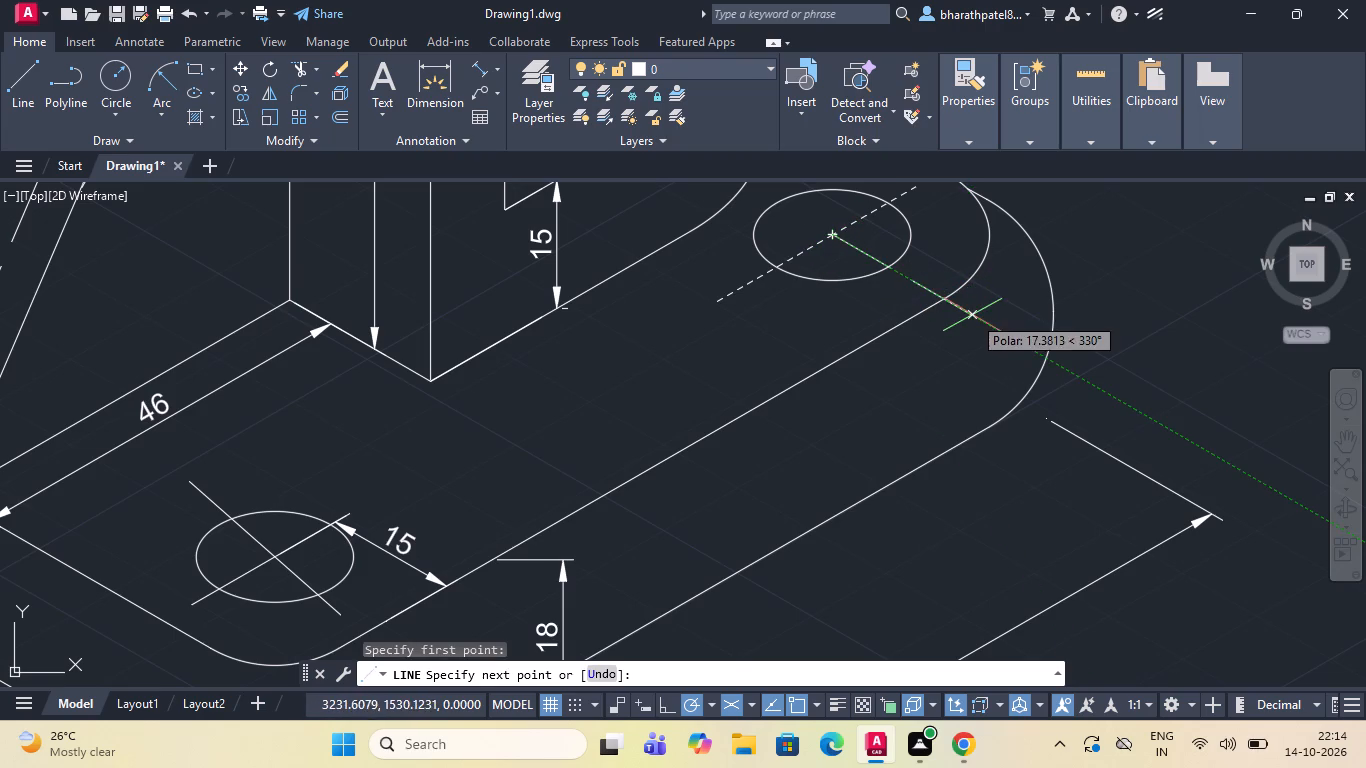
pyautogui.click(984, 320)
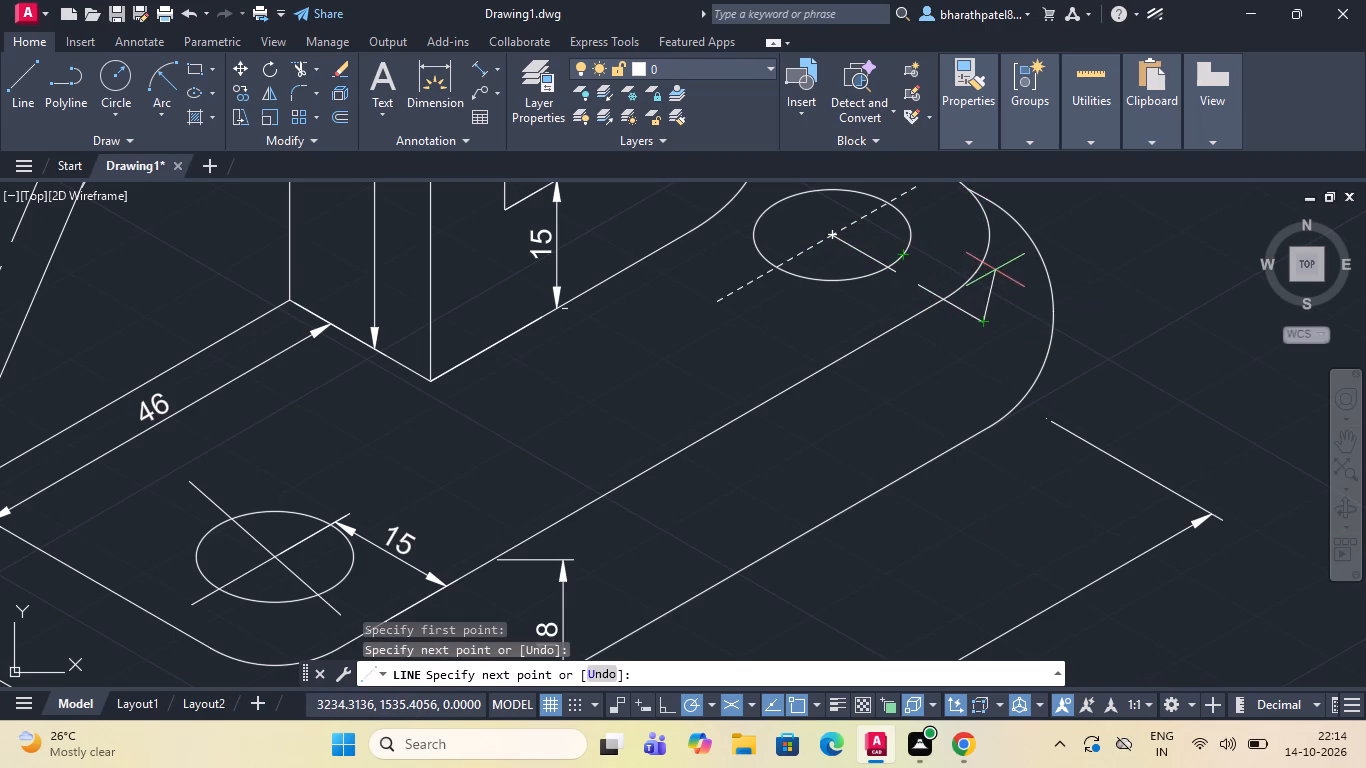
pyautogui.press('Escape')
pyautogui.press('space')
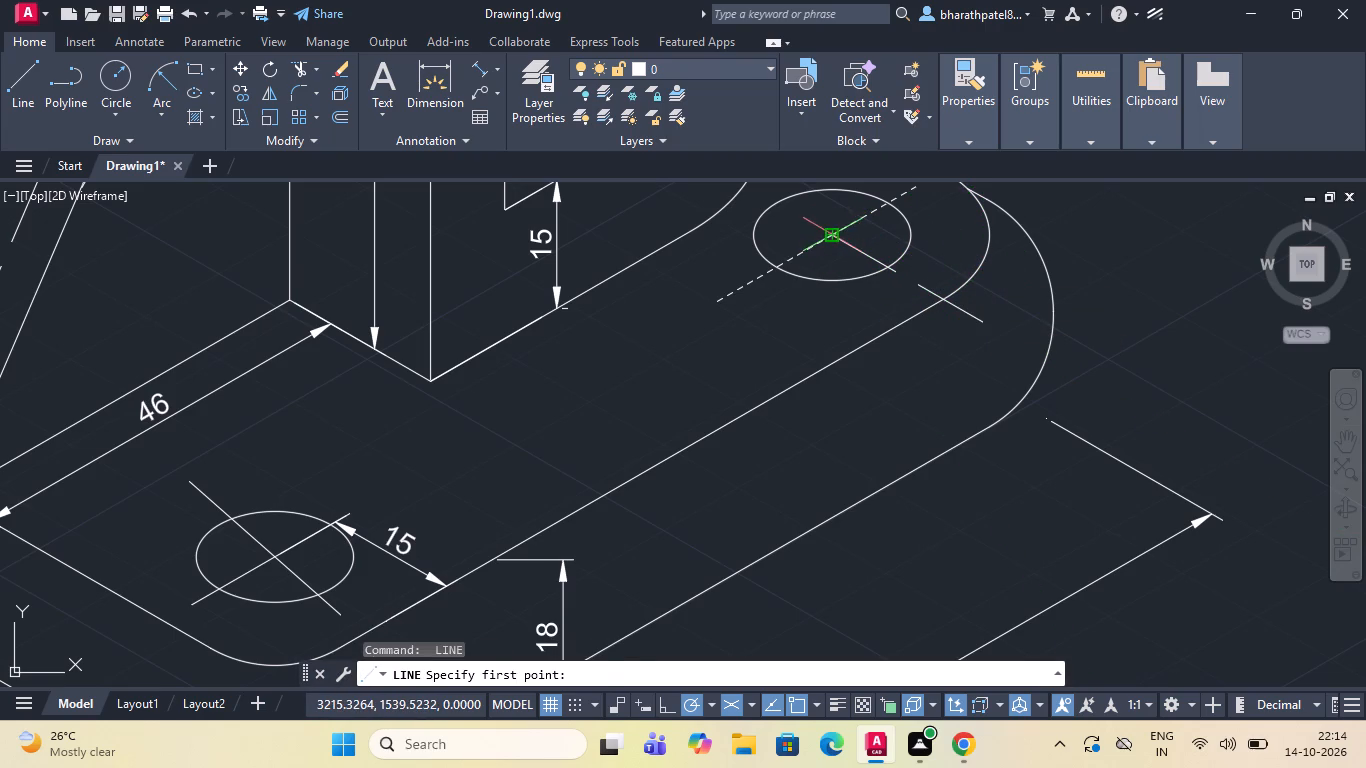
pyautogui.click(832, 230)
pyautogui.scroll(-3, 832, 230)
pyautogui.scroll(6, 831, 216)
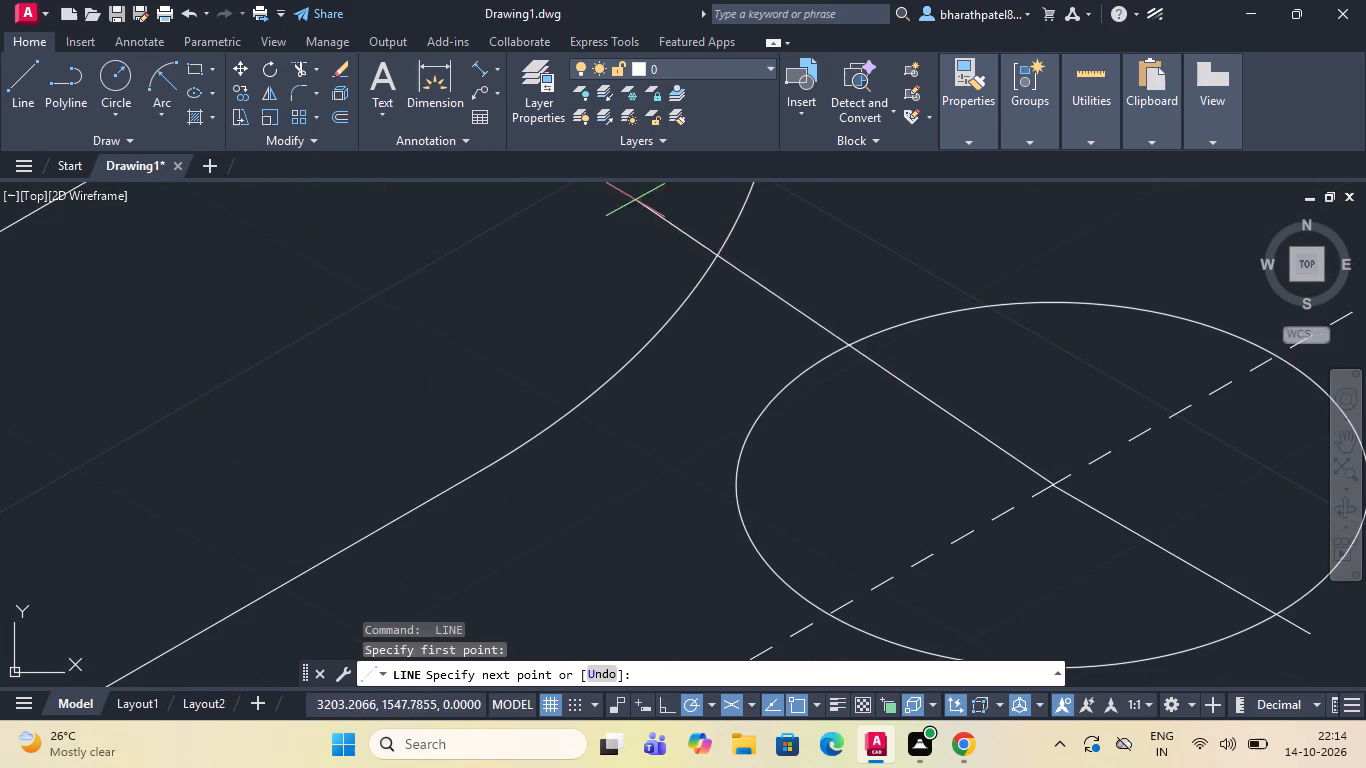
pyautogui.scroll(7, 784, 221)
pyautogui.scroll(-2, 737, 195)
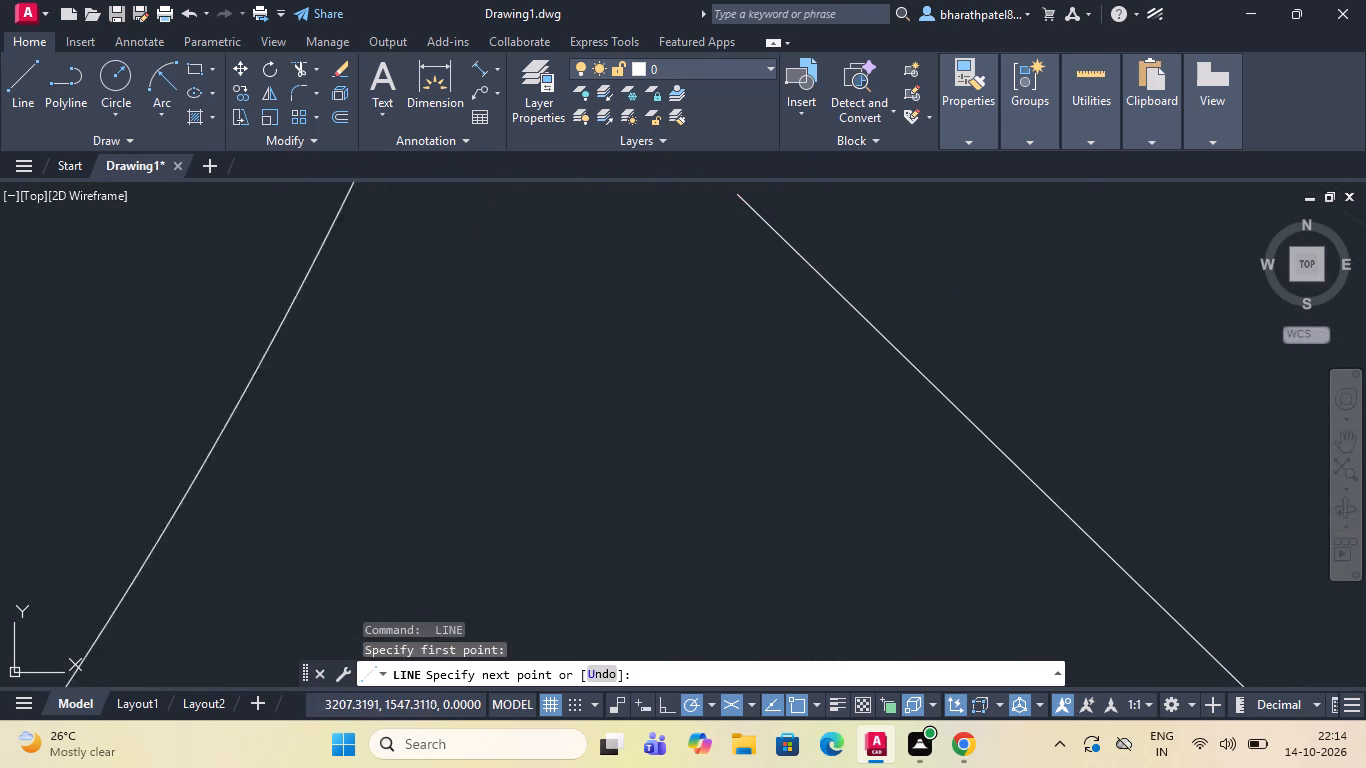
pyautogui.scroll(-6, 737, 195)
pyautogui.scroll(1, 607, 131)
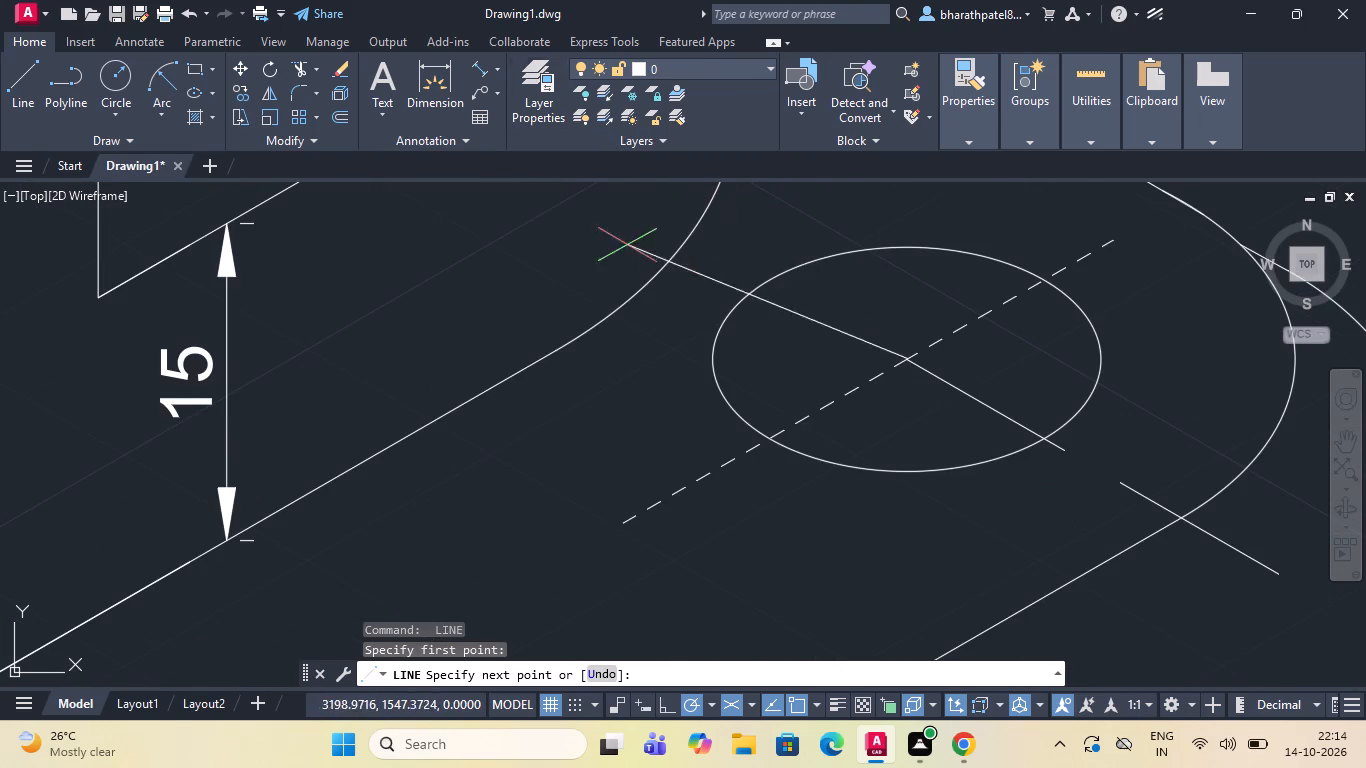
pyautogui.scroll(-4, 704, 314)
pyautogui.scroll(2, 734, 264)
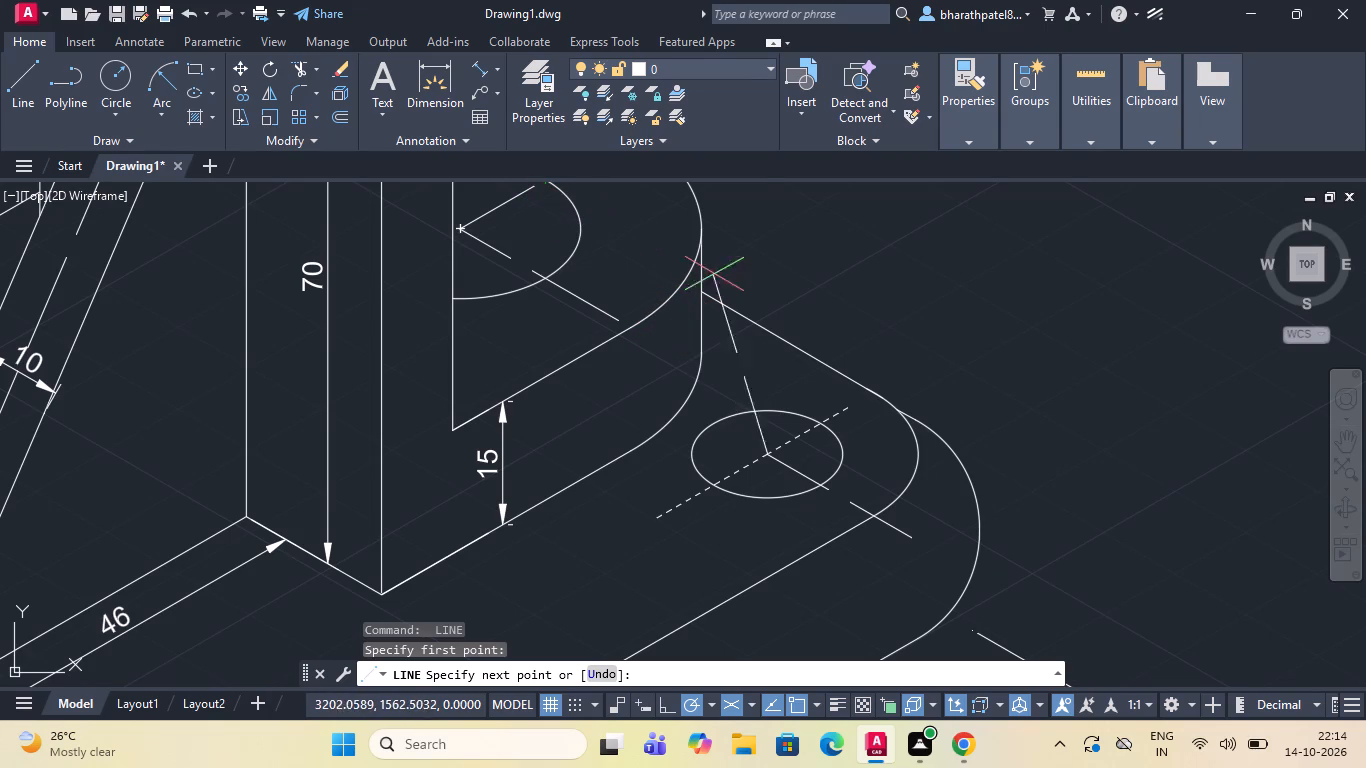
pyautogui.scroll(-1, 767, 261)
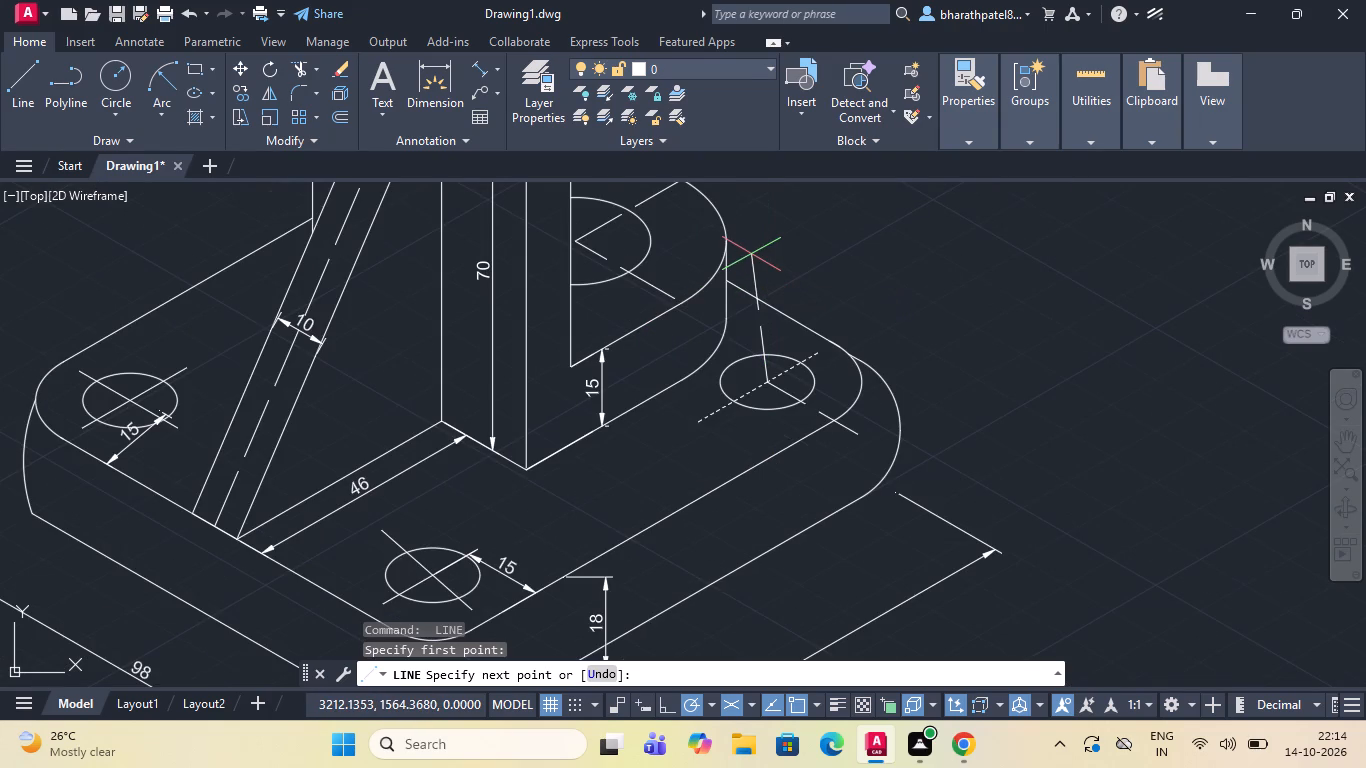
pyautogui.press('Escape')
# Erase three of the solid centre-line segments at the front base hole, keeping the one that meets the 15 dimension.
pyautogui.scroll(-1, 743, 224)
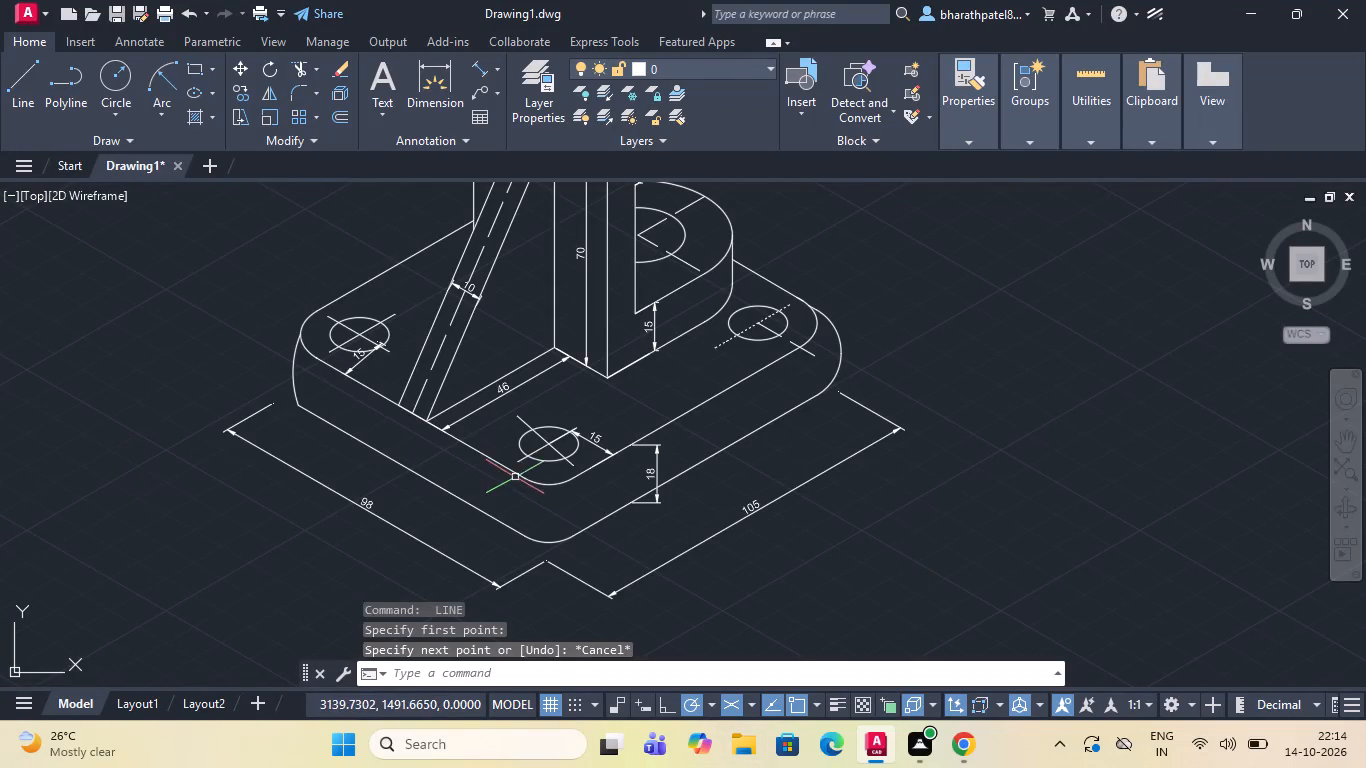
pyautogui.click(523, 420)
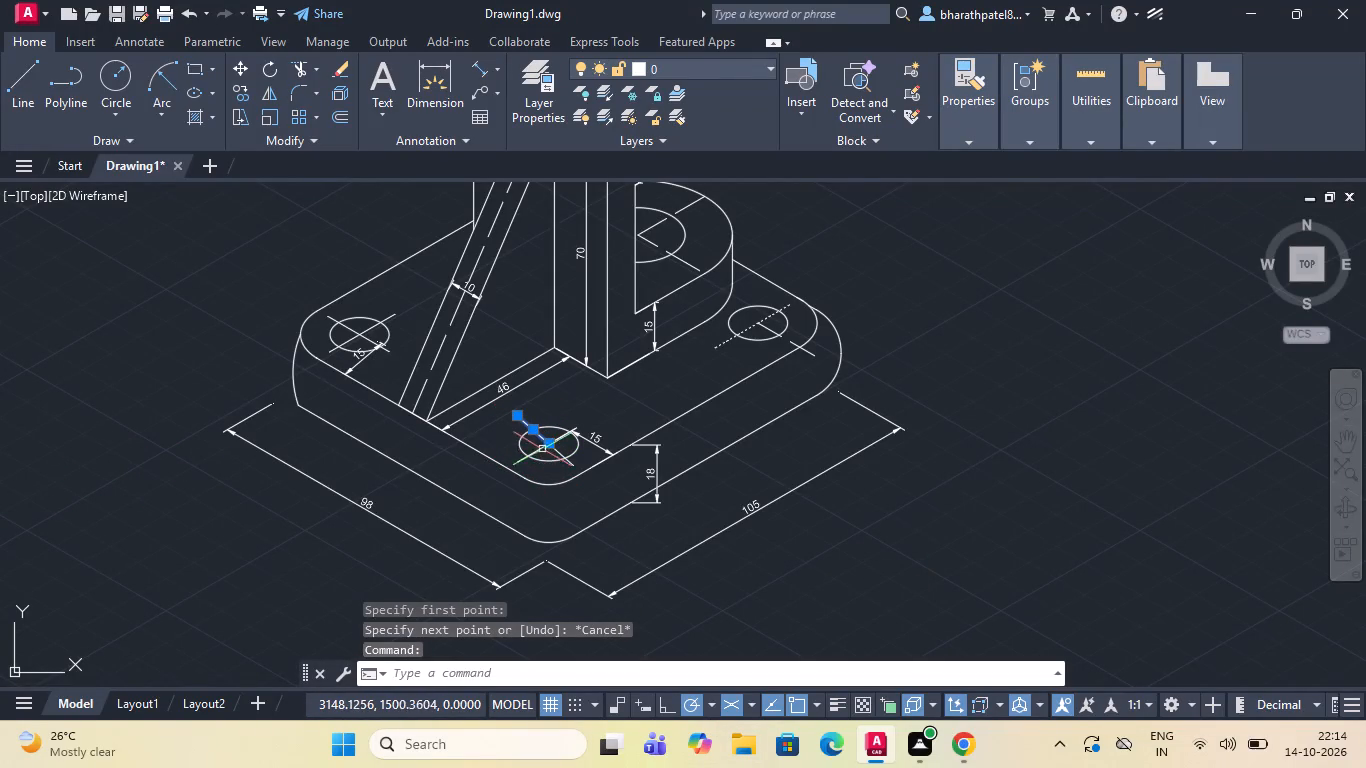
pyautogui.click(541, 445)
pyautogui.click(560, 437)
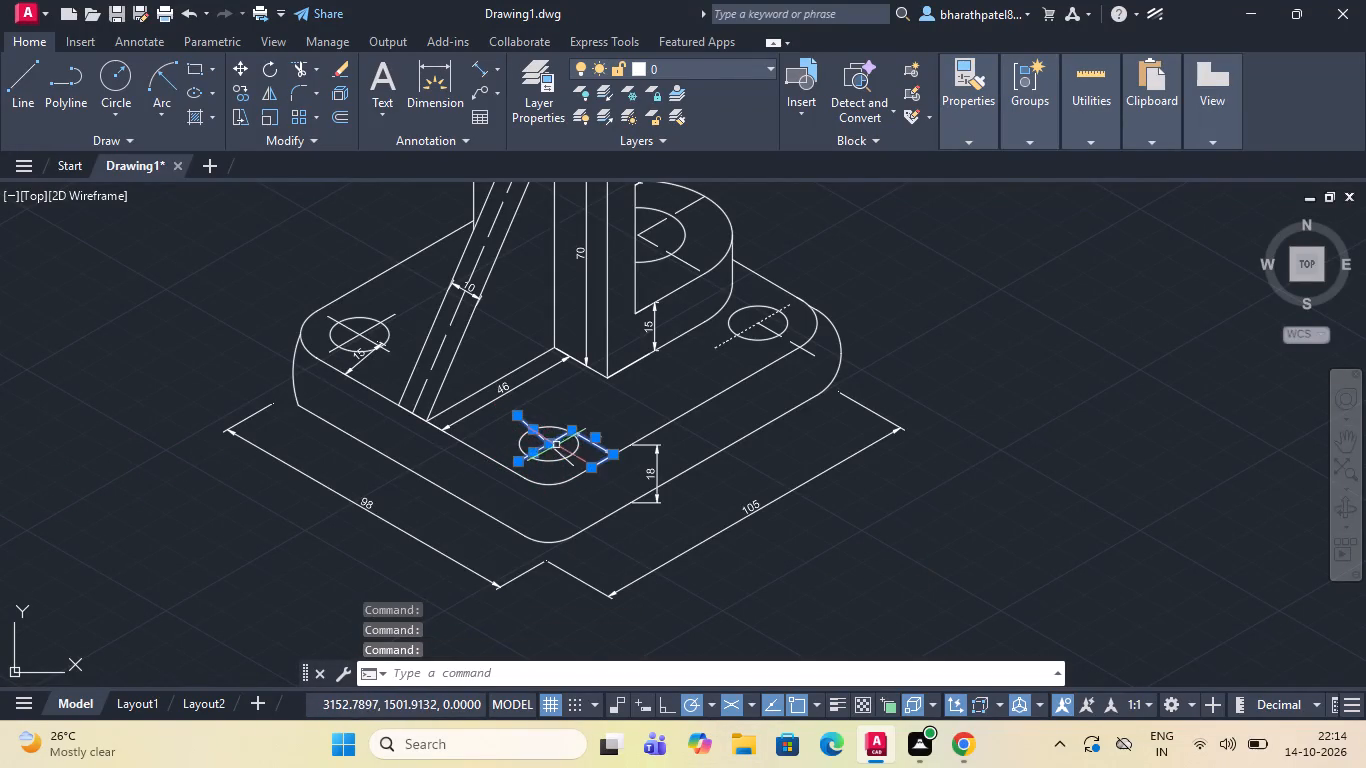
pyautogui.scroll(4, 555, 446)
pyautogui.press('Escape')
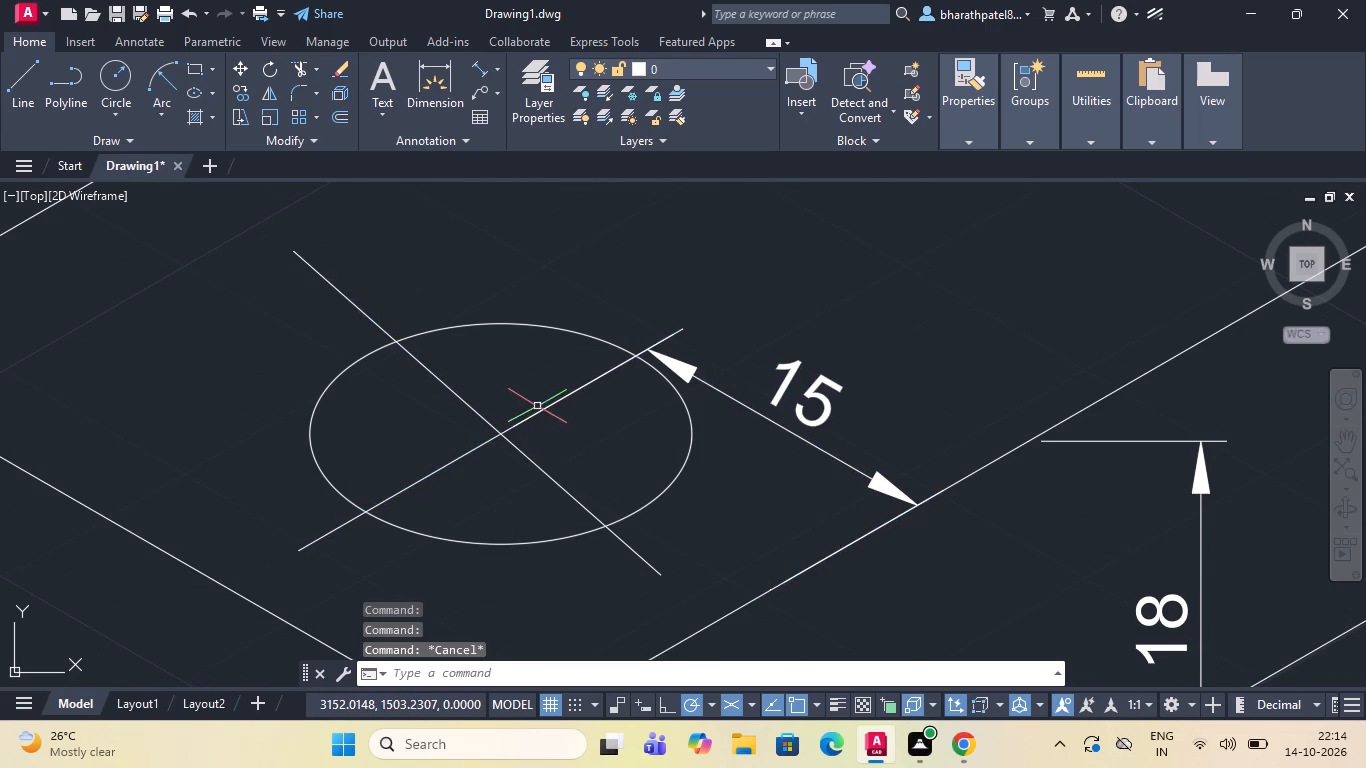
pyautogui.click(534, 415)
pyautogui.press('Escape')
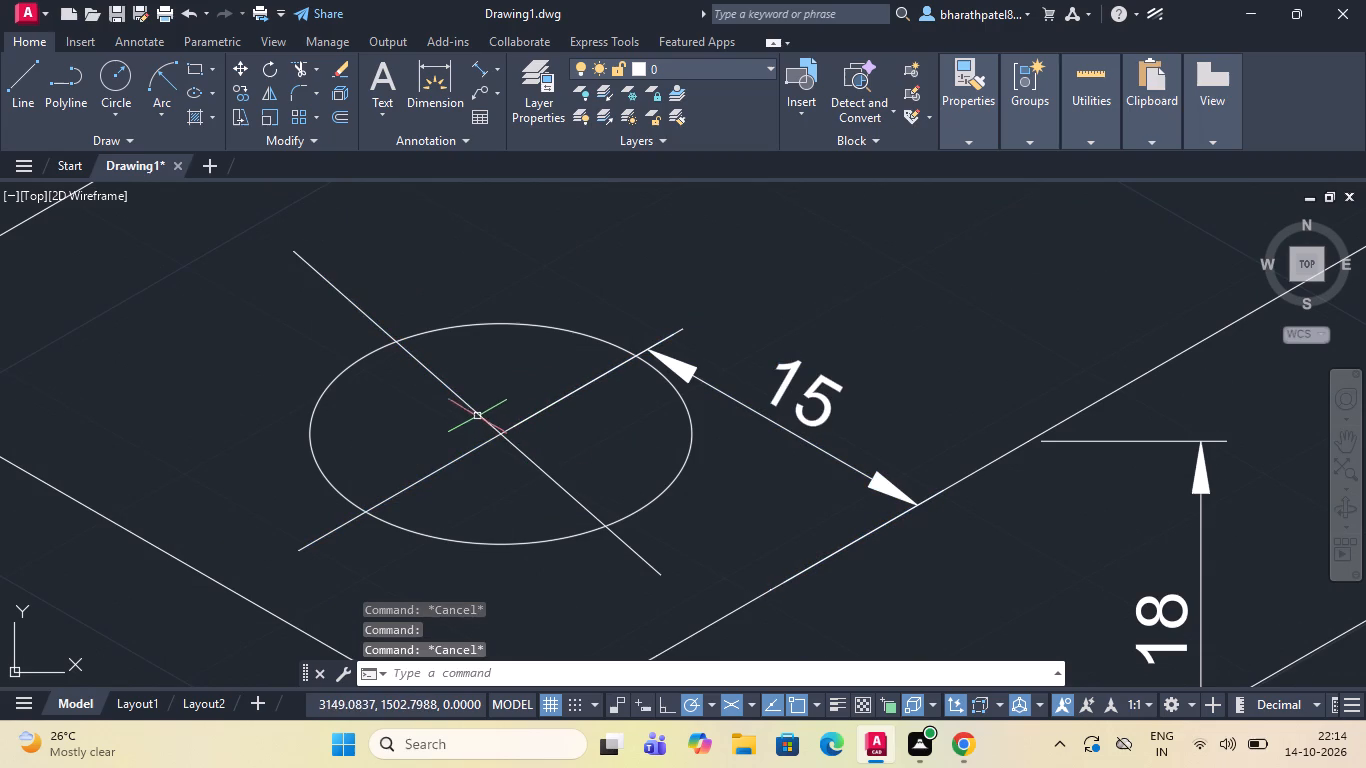
pyautogui.click(479, 413)
pyautogui.click(471, 449)
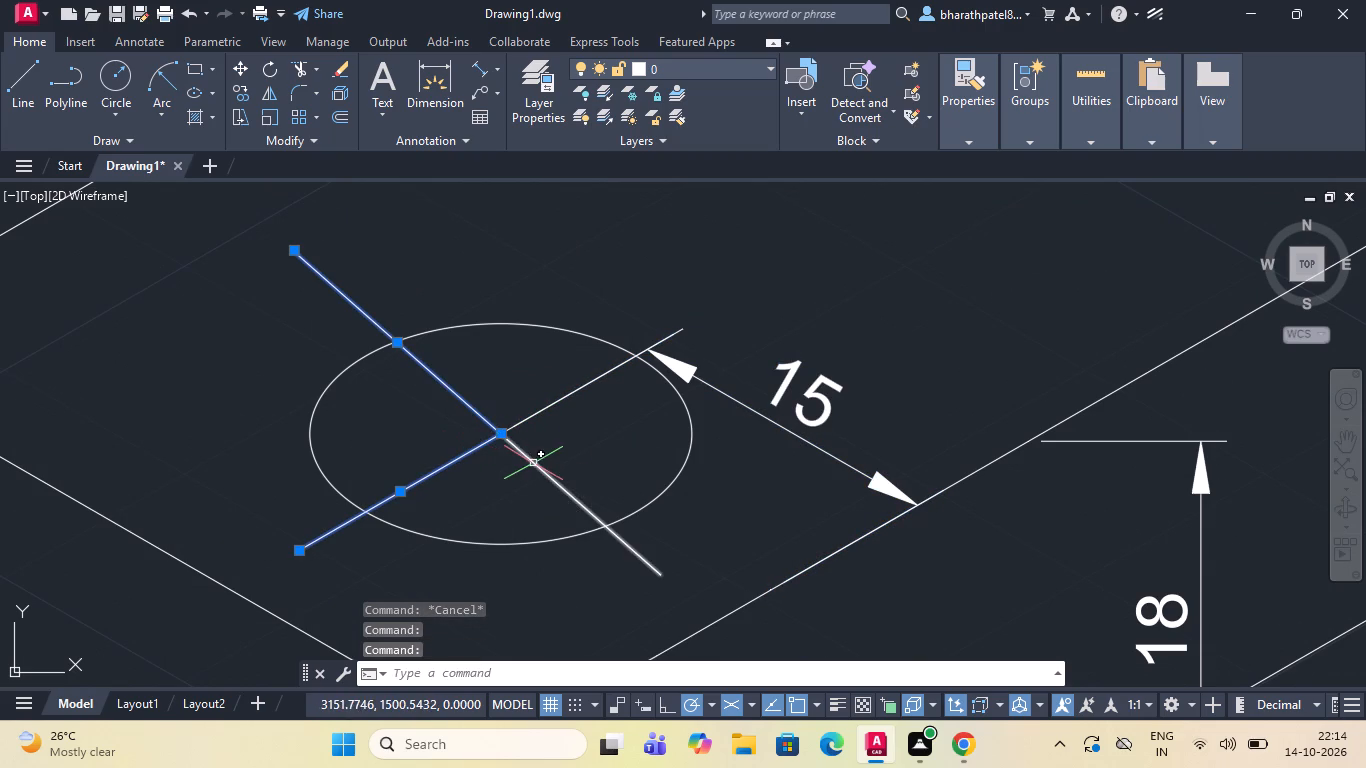
pyautogui.click(534, 463)
pyautogui.press('Delete')
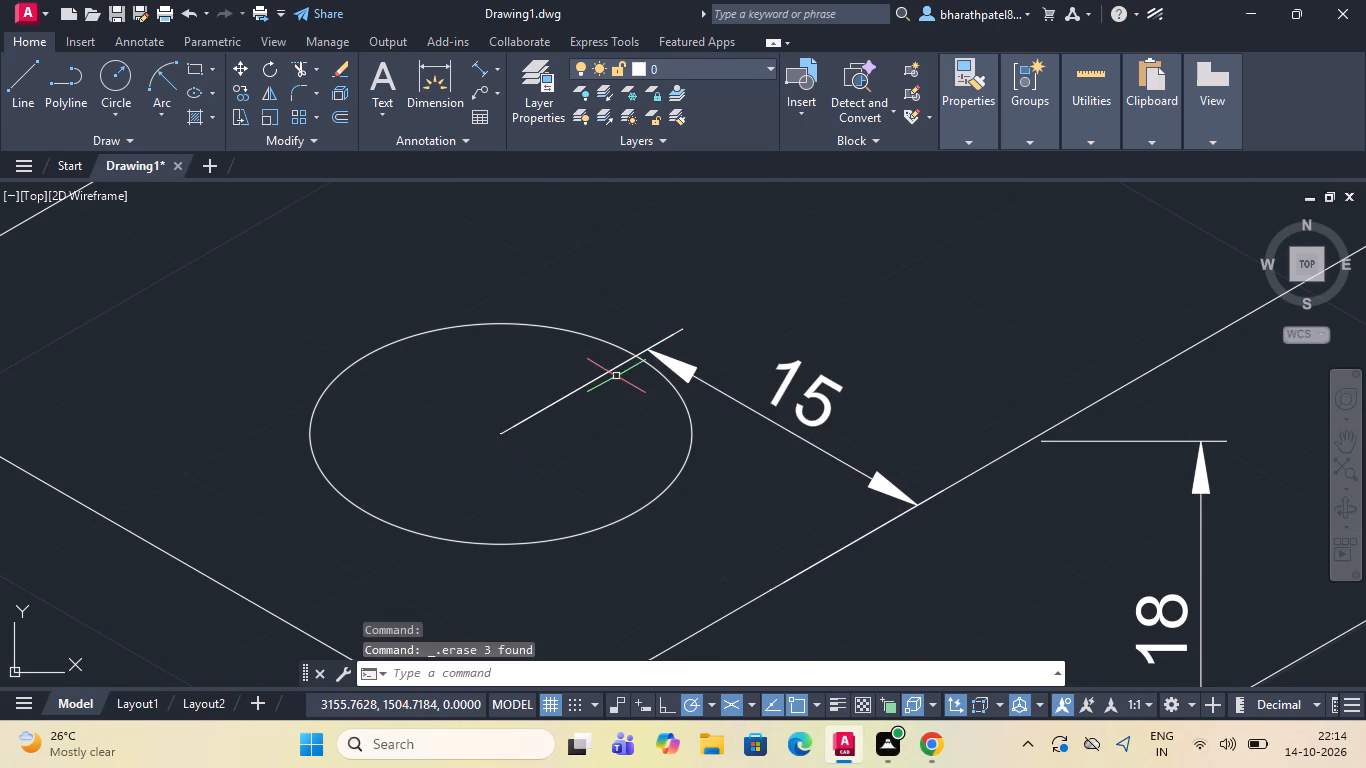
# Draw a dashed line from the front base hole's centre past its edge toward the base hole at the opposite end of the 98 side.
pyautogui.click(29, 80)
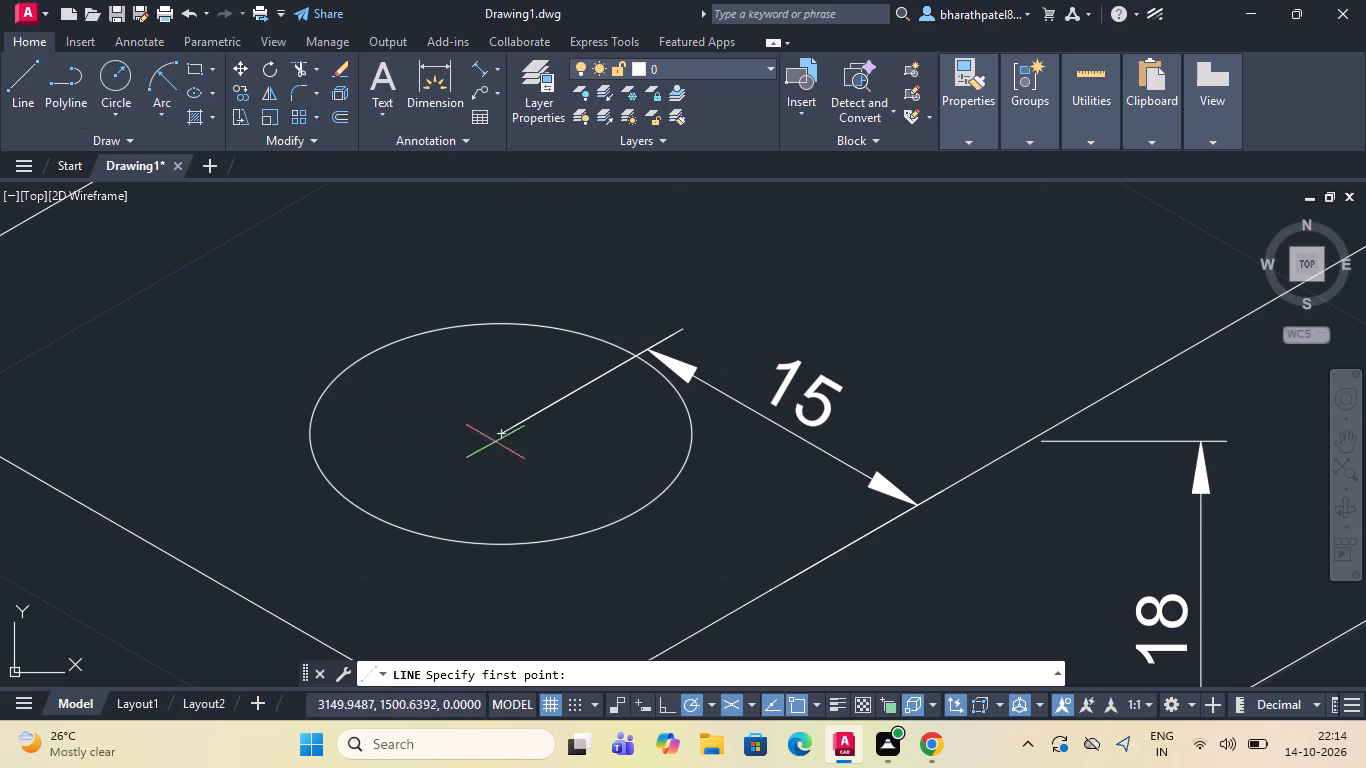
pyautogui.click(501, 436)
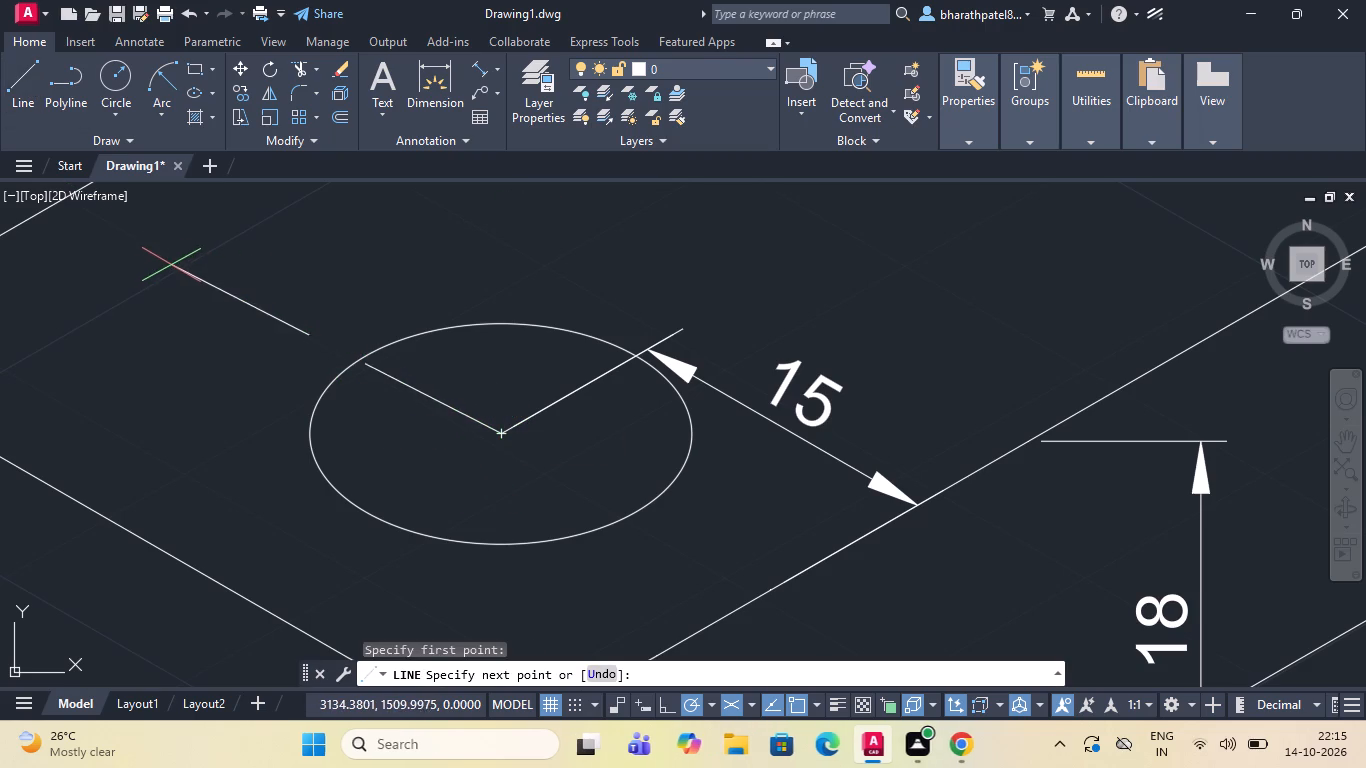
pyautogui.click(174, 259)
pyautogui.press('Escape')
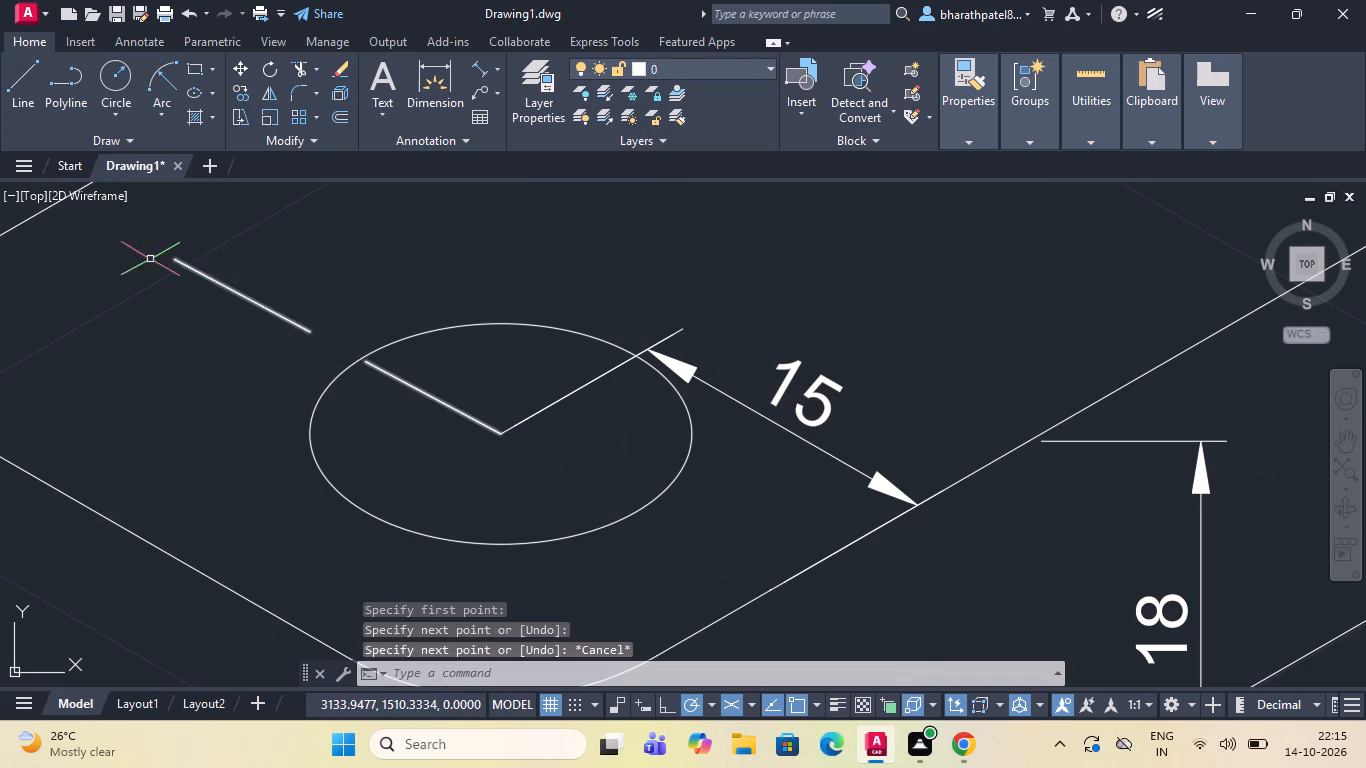
# Draw a dashed centre line from the front base hole's centre past its edge, parallel to the 105 side and away from the 98 side.
pyautogui.click(8, 86)
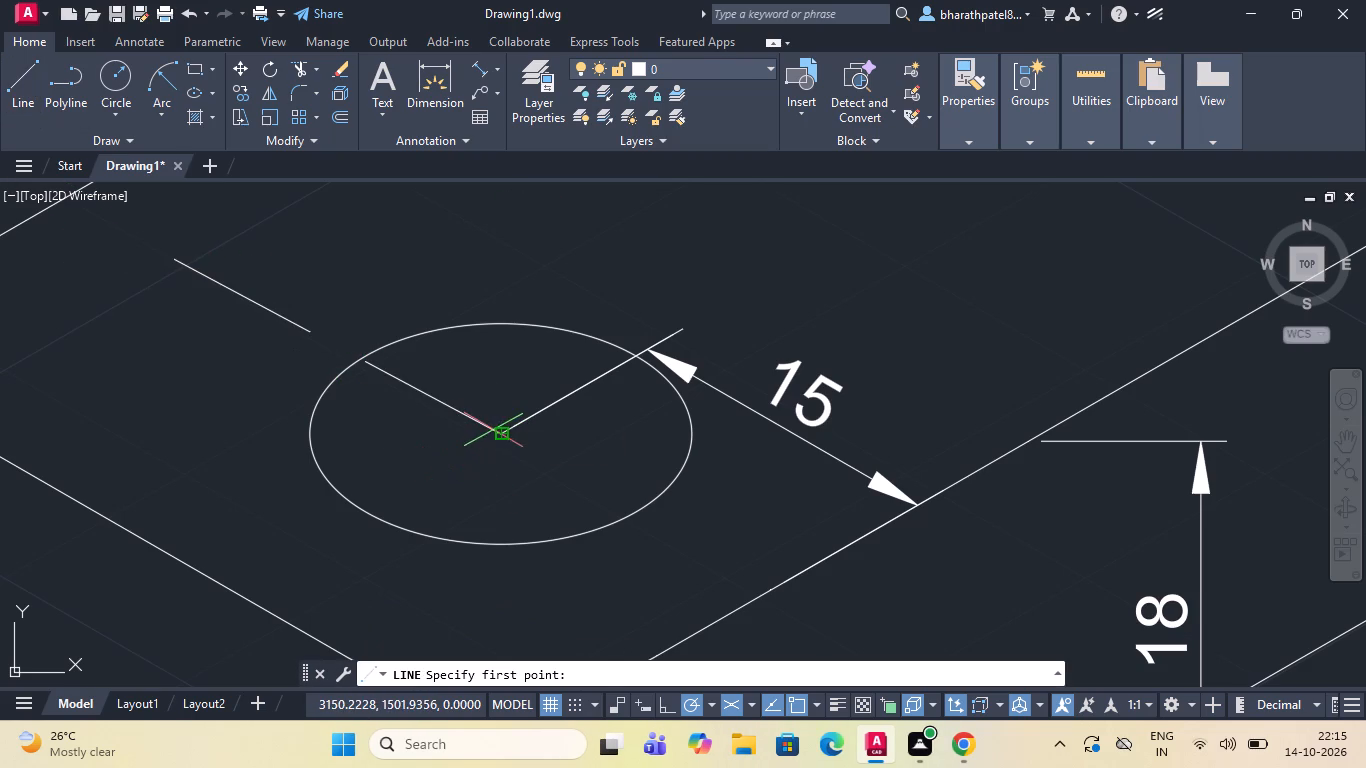
pyautogui.click(497, 435)
pyautogui.click(810, 260)
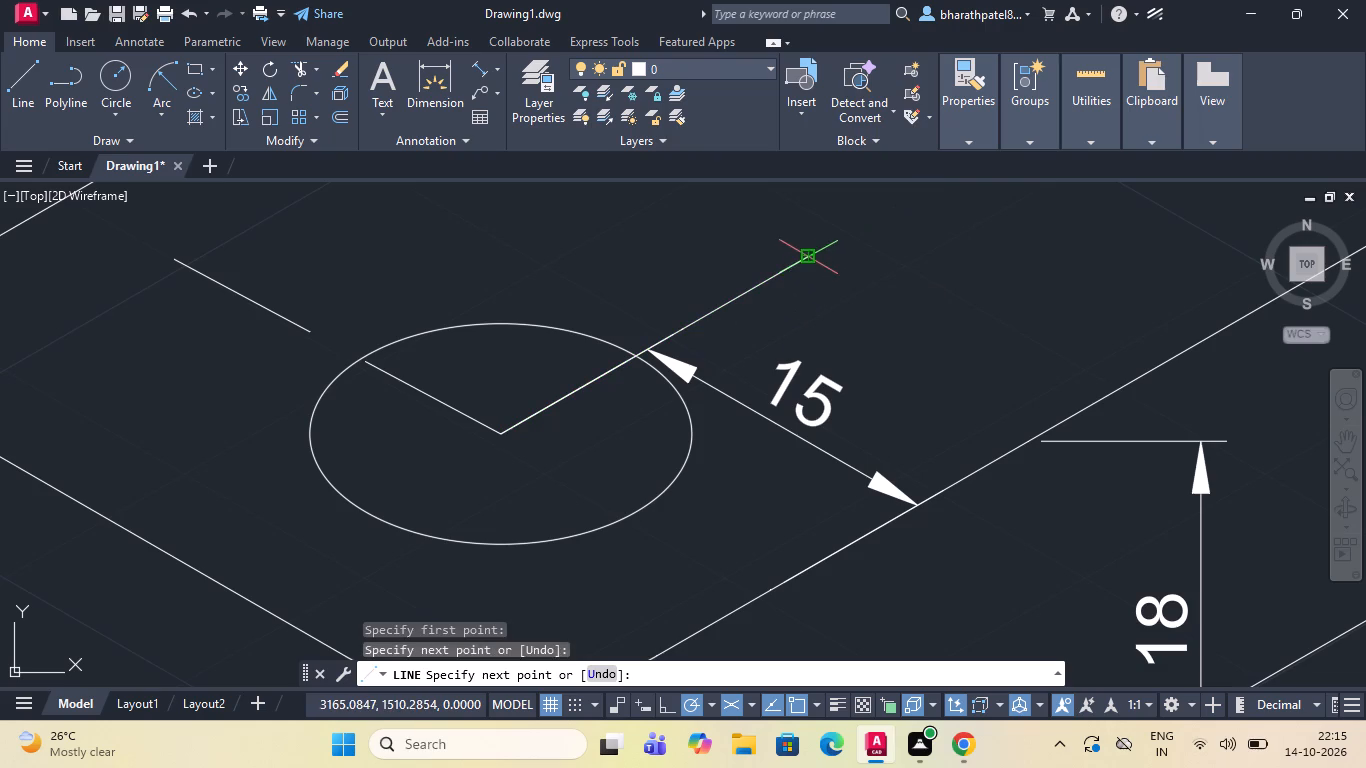
pyautogui.press('Escape')
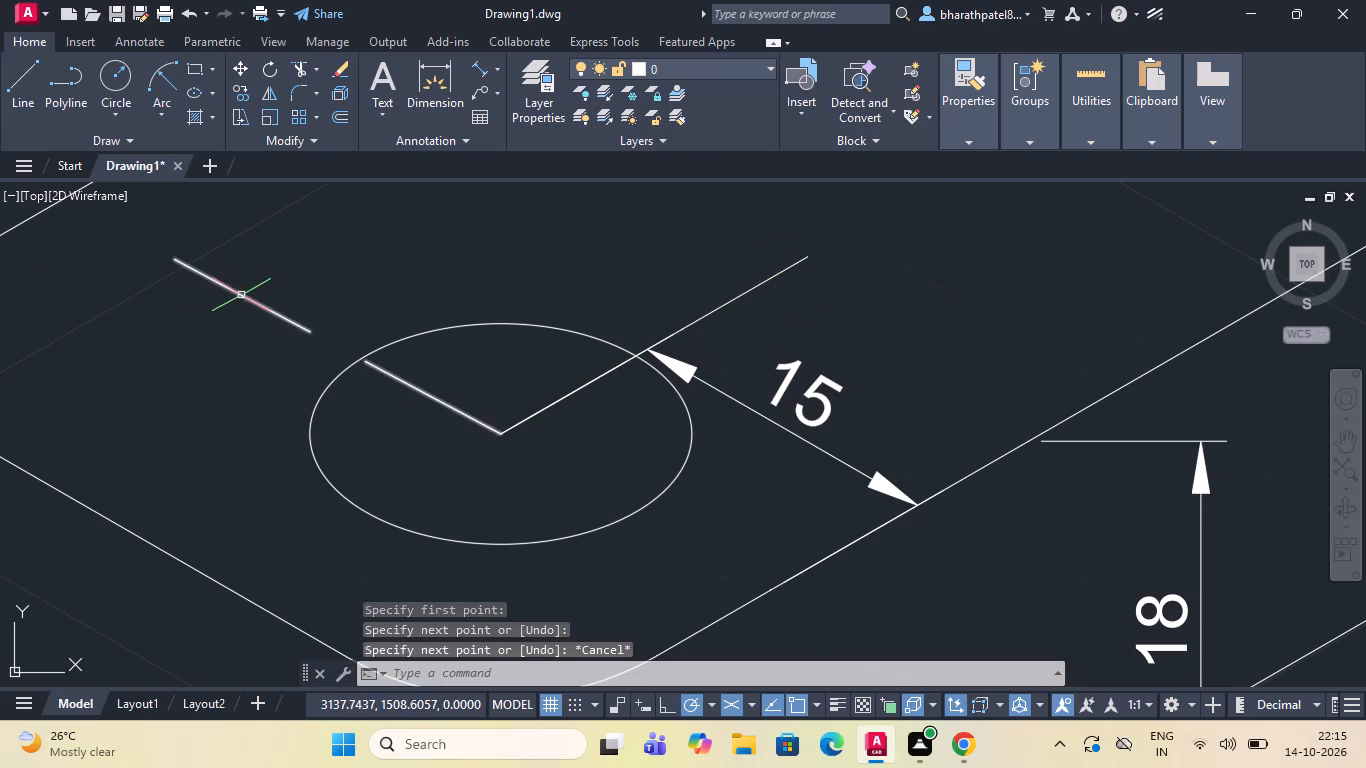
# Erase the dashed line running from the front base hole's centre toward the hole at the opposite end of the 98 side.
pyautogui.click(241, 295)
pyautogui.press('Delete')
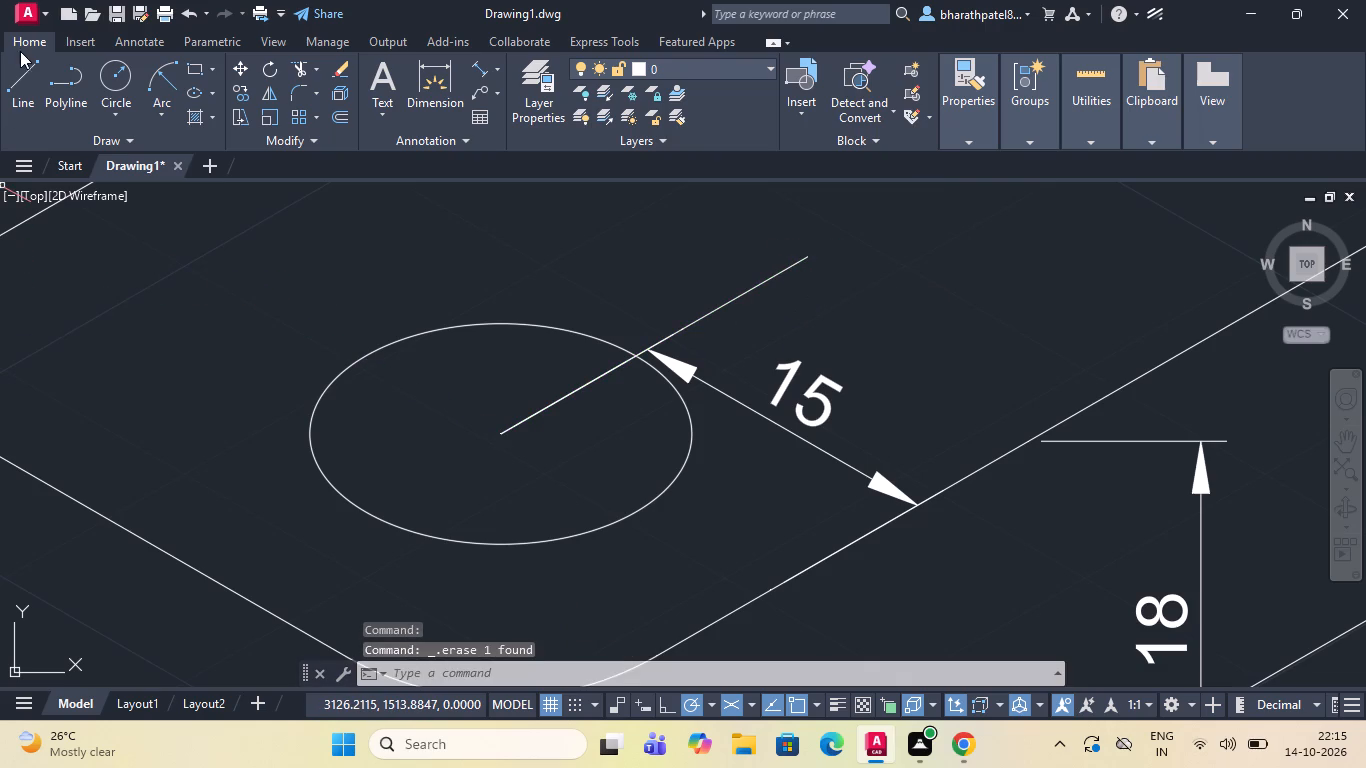
# Draw the opposite half of the front hole's dashed centre line from its centre outward across the base's 98 side edge.
pyautogui.click(4, 82)
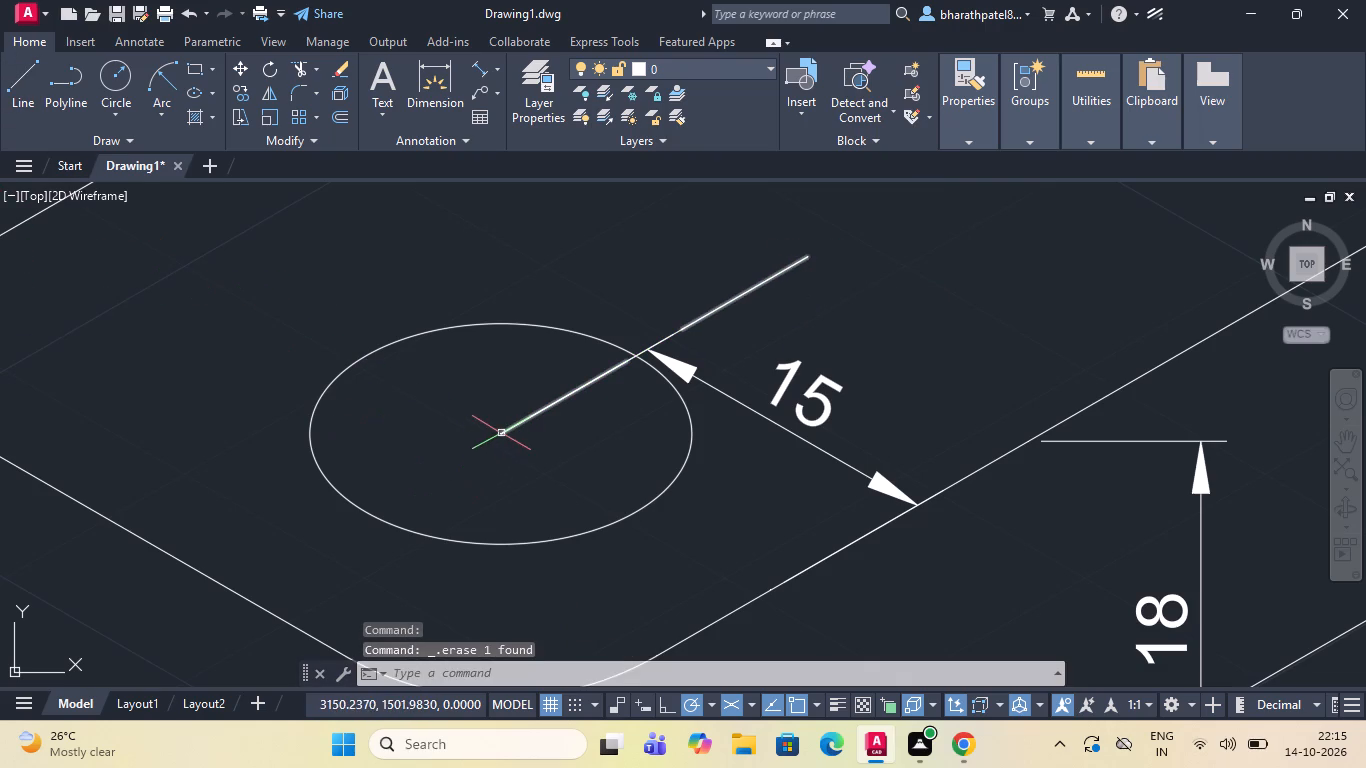
pyautogui.click(10, 88)
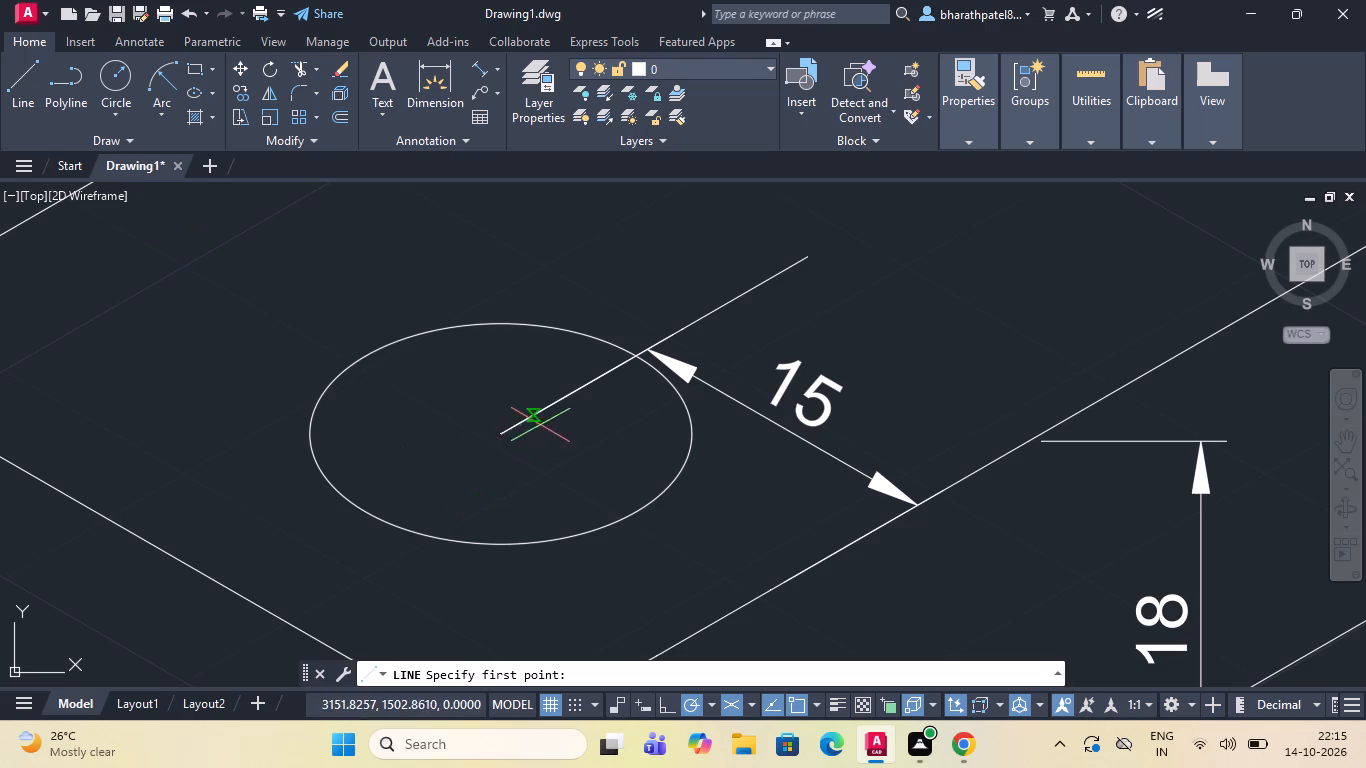
pyautogui.click(499, 438)
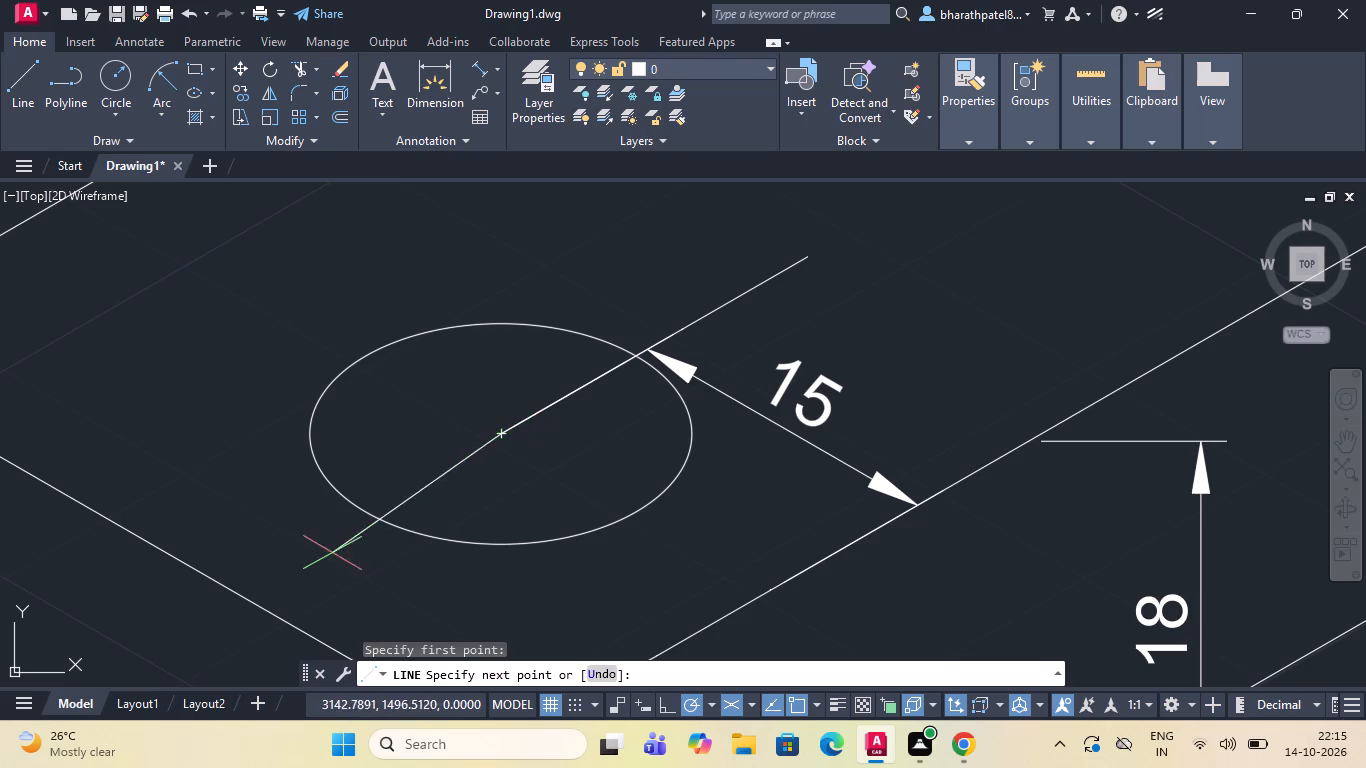
pyautogui.click(188, 612)
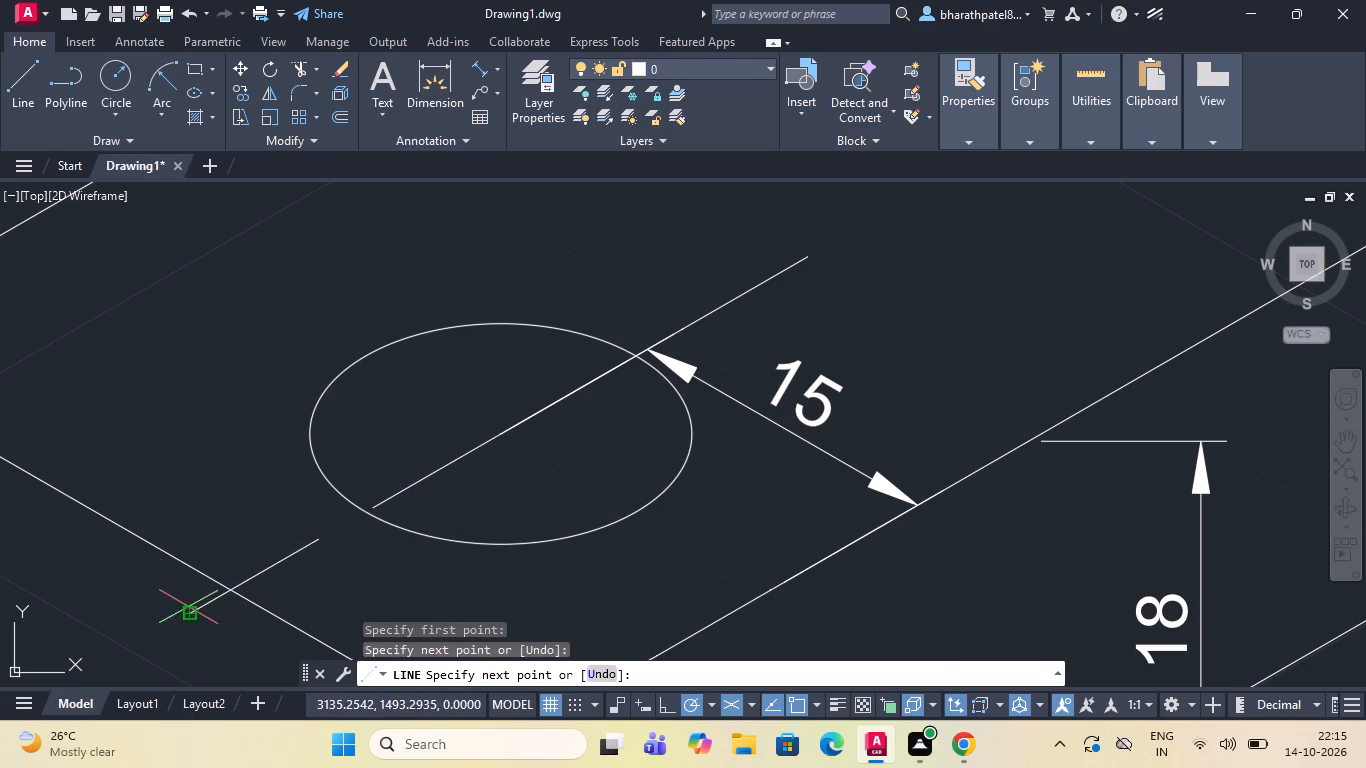
pyautogui.press('Escape')
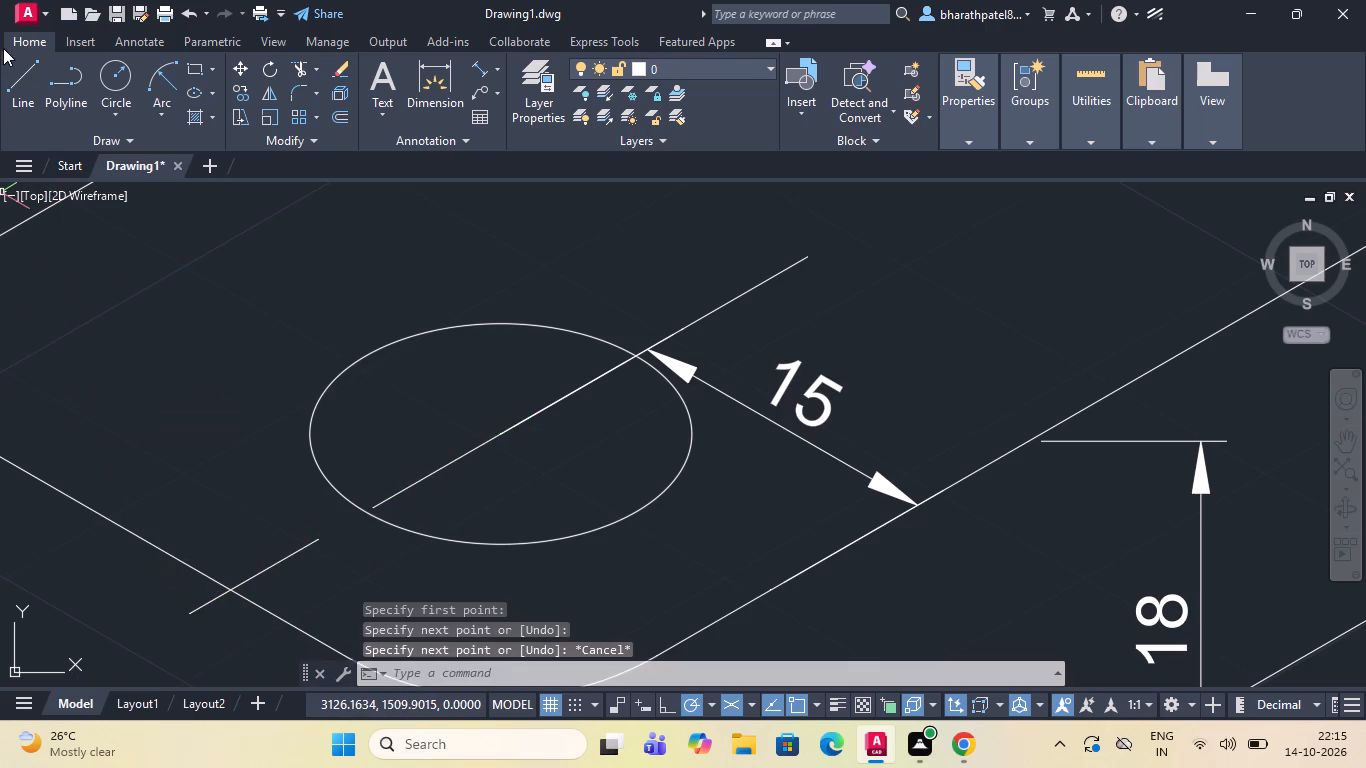
# Draw a dashed crossing centre line from the front base hole's centre past its edge, up toward the foot of the sloping rib.
pyautogui.click(19, 92)
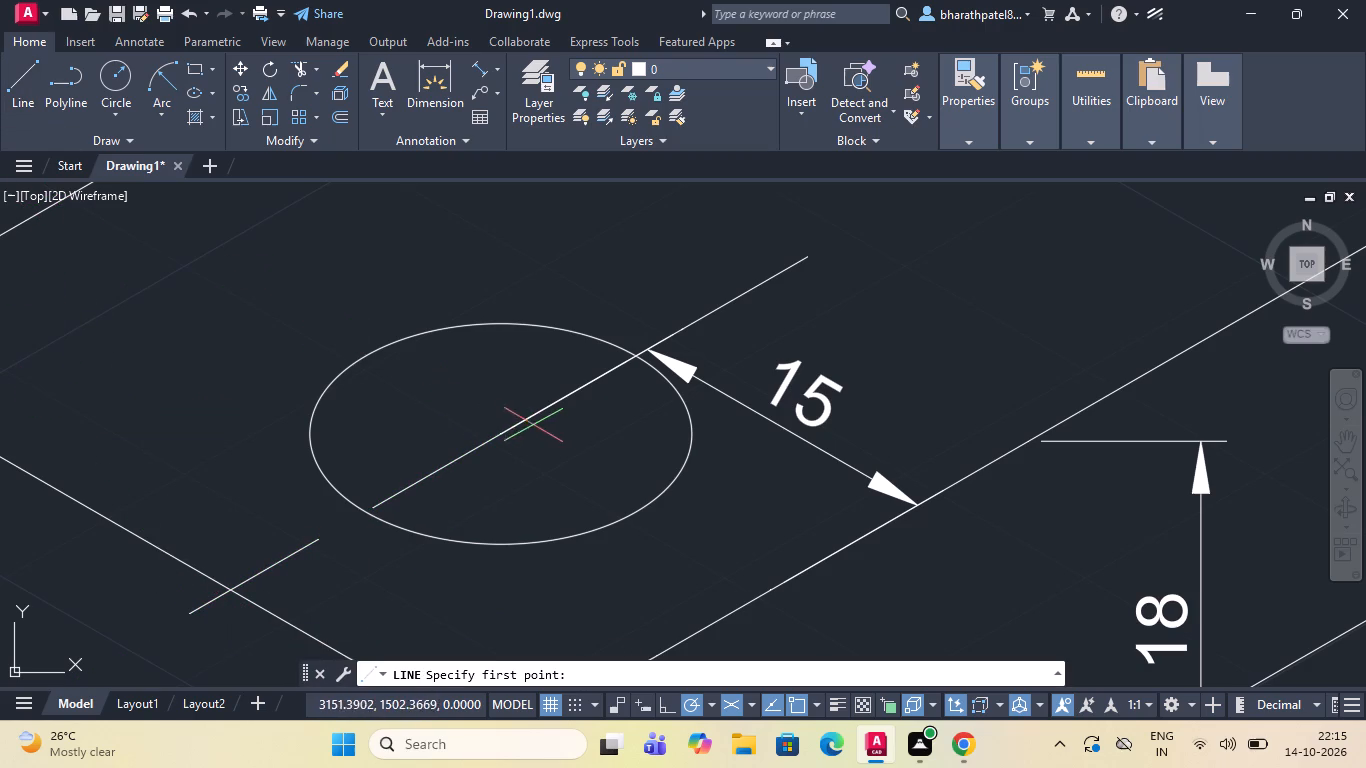
pyautogui.click(506, 432)
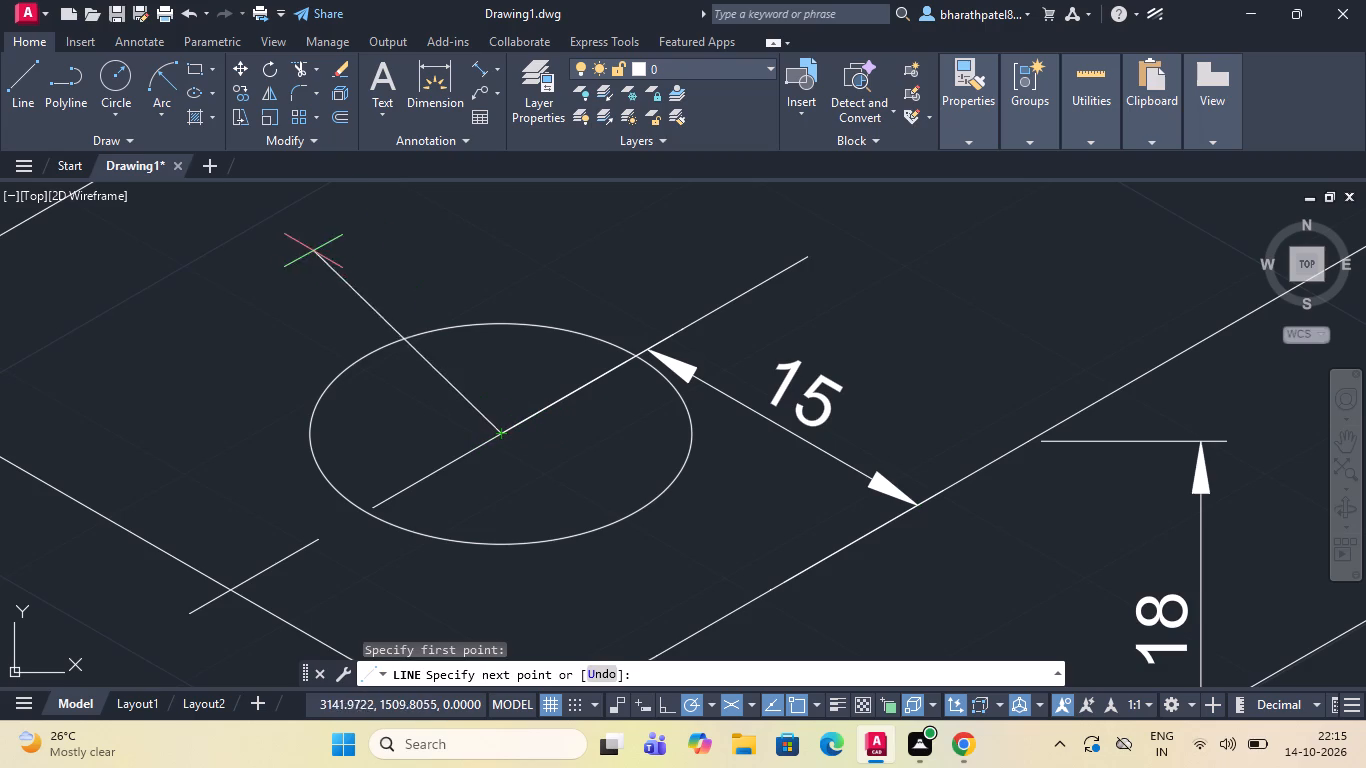
pyautogui.click(220, 218)
pyautogui.press('Escape')
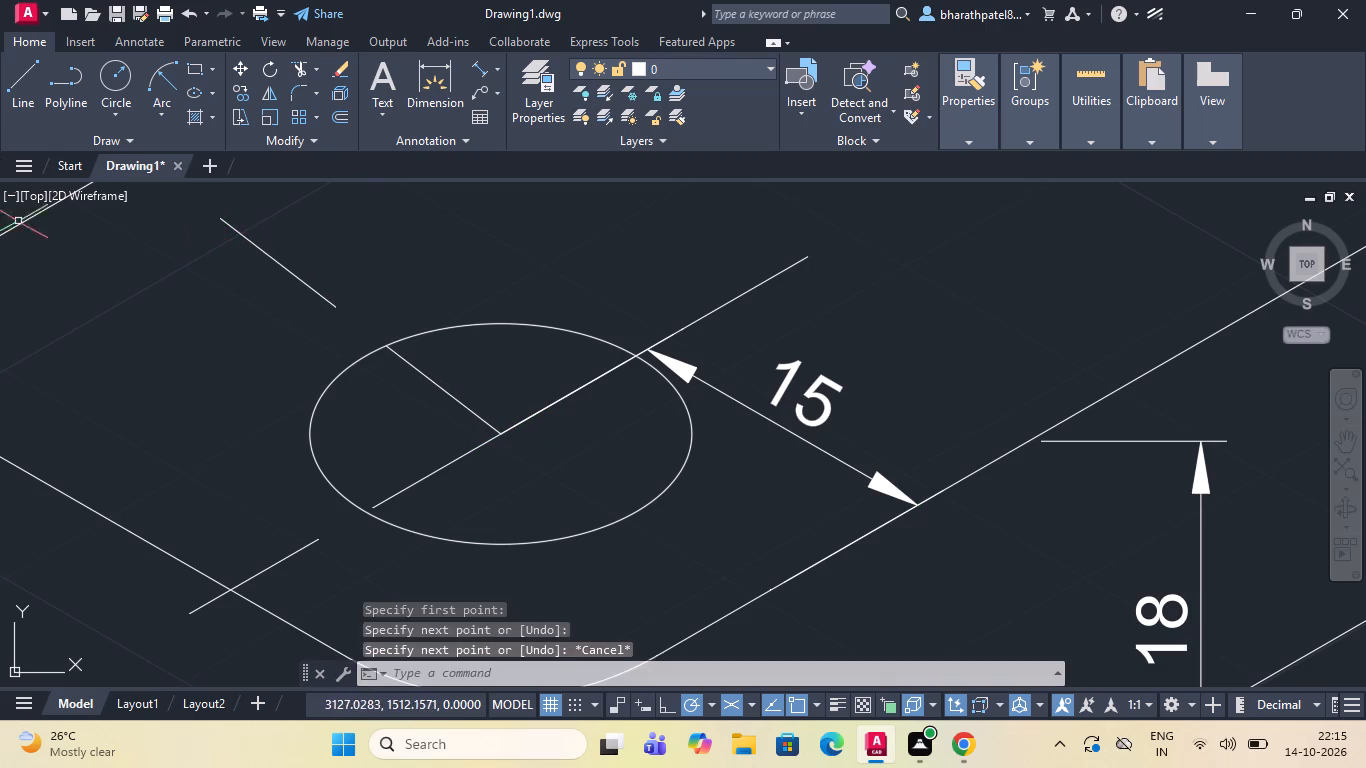
# Draw the remaining half of the front base hole's dashed crossing centre line from its centre outward across the base's 105 side edge.
pyautogui.click(20, 79)
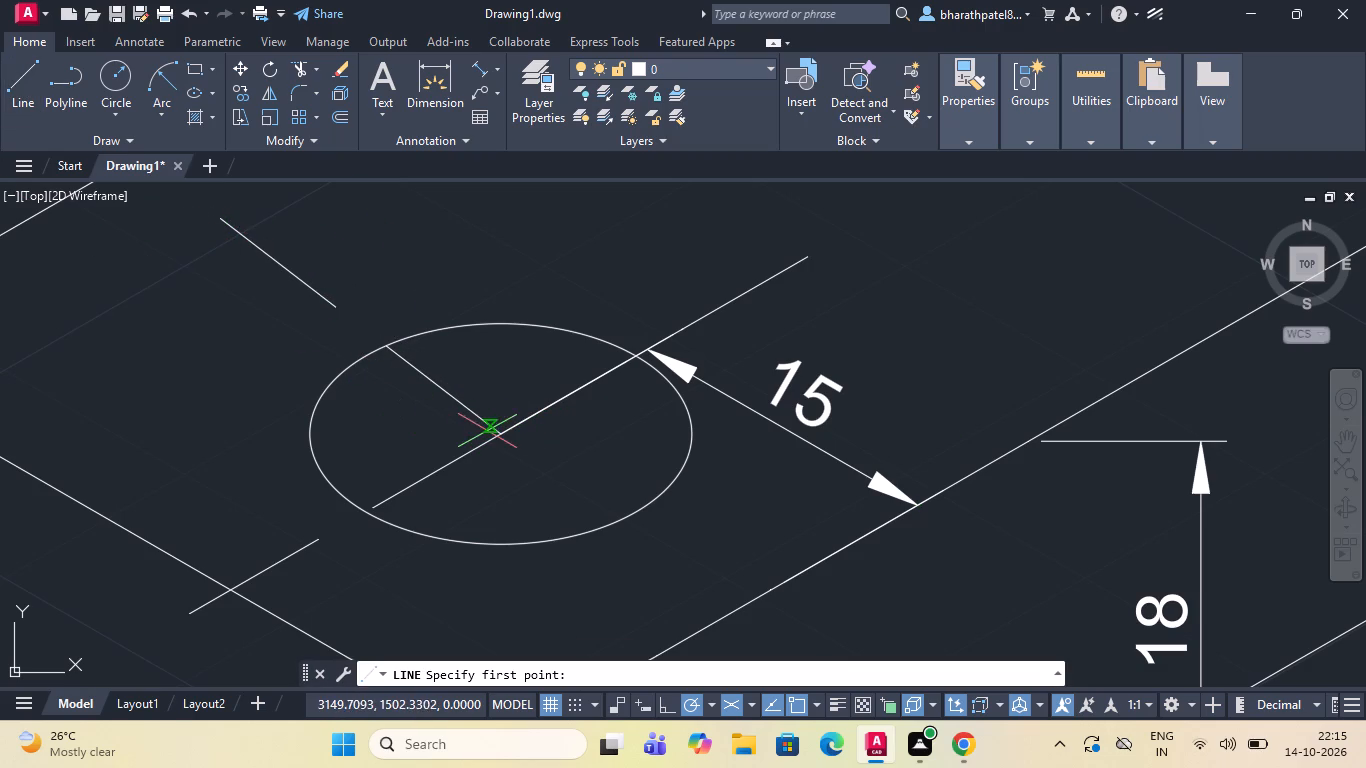
pyautogui.click(496, 433)
pyautogui.scroll(-2, 497, 433)
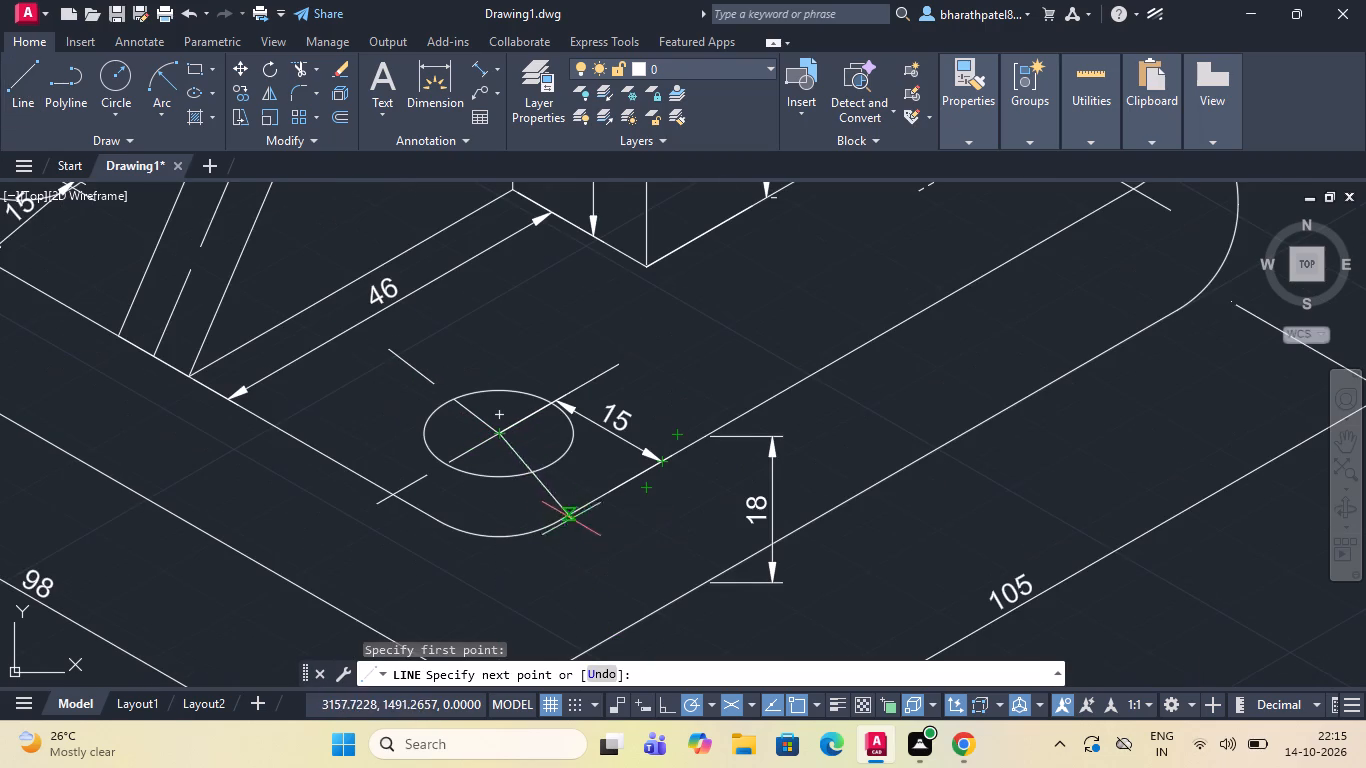
pyautogui.click(616, 515)
pyautogui.press('Escape')
# Erase the four solid centre line segments of the base hole at the far end of the 98 side.
pyautogui.scroll(-2, 599, 552)
pyautogui.scroll(3, 359, 407)
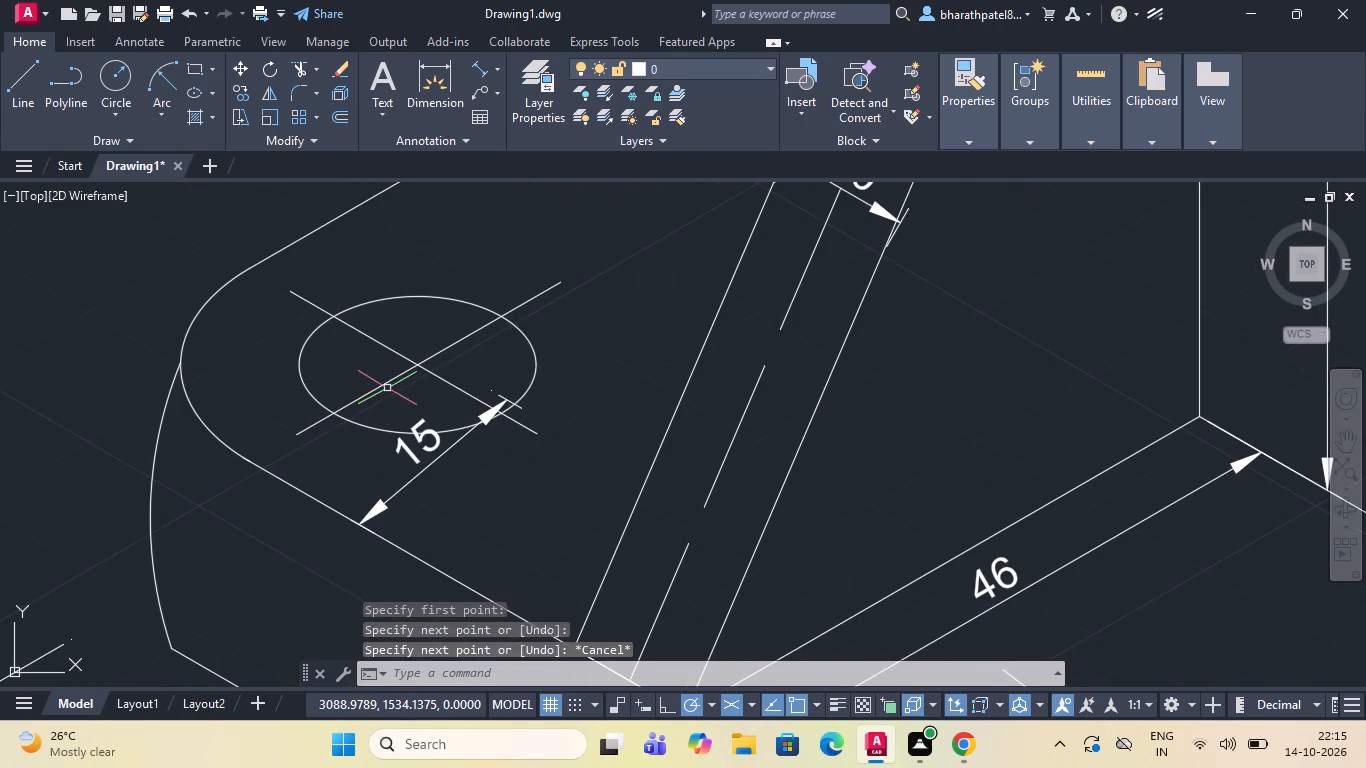
pyautogui.click(388, 383)
pyautogui.click(399, 356)
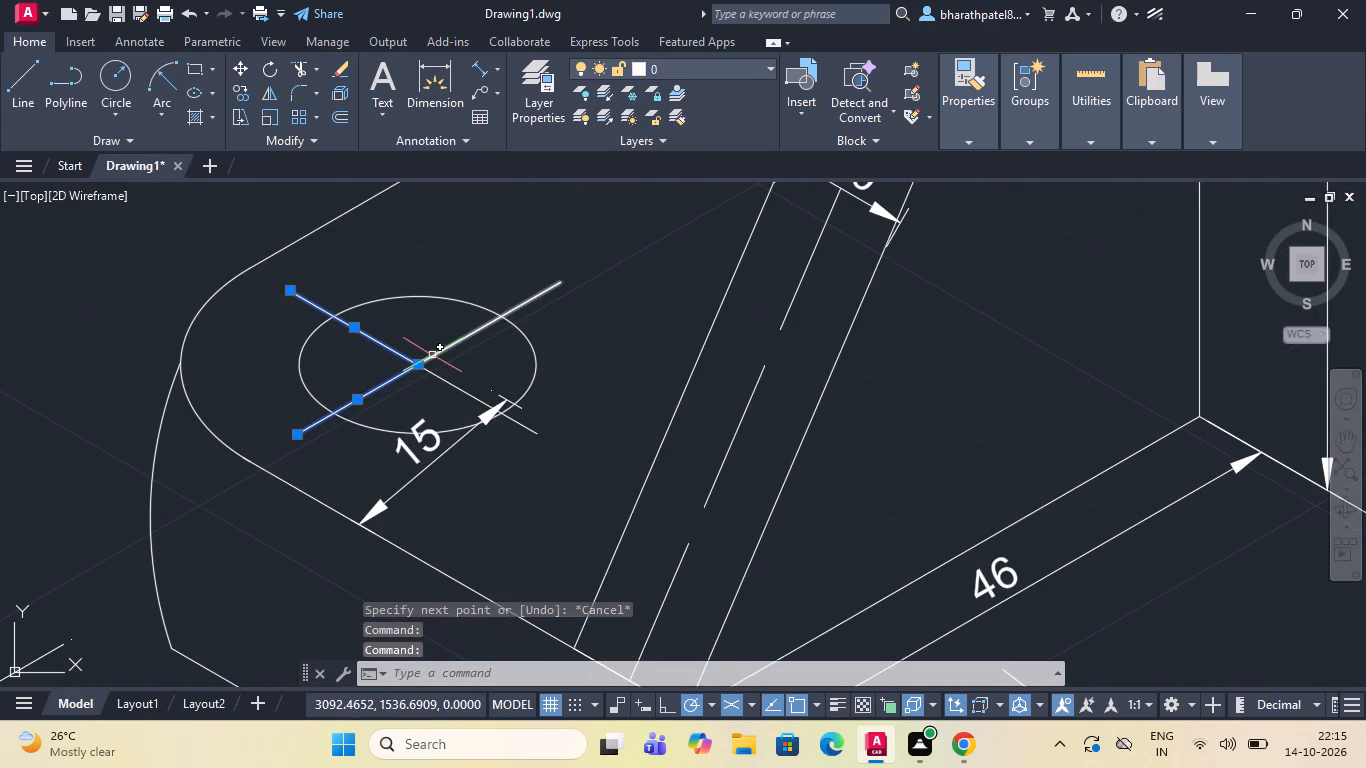
pyautogui.click(434, 355)
pyautogui.click(435, 372)
pyautogui.press('Delete')
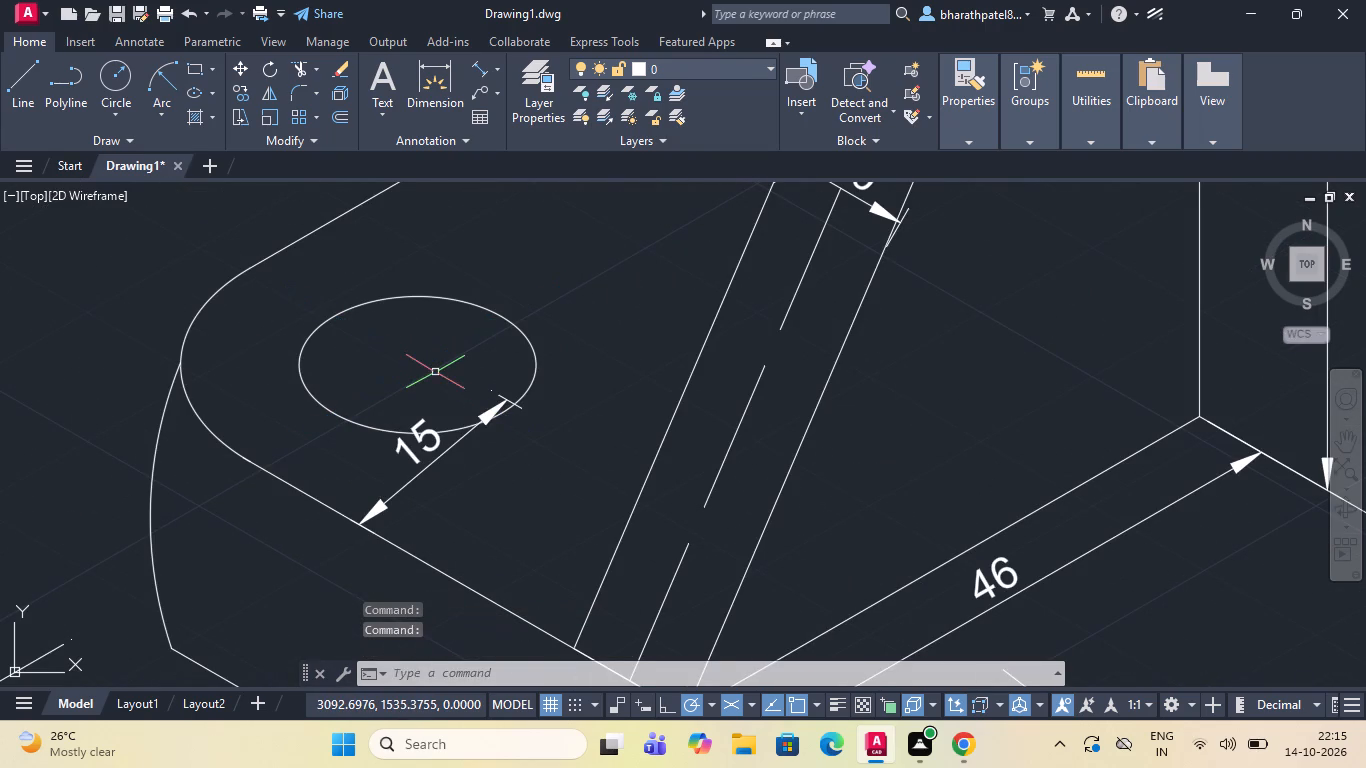
# Draw both halves of that hole's dashed centre line from its centre, running roughly parallel to the 105 side and past the circle.
pyautogui.click(14, 78)
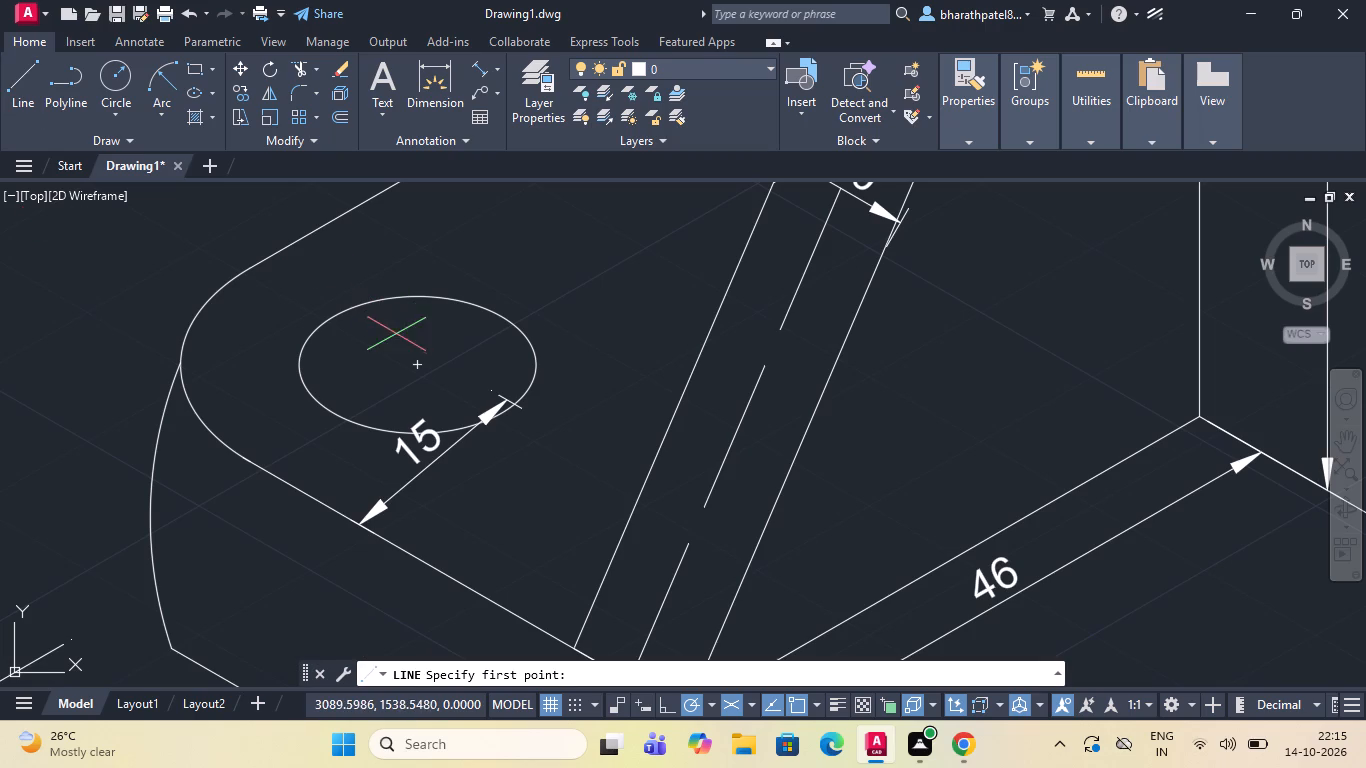
pyautogui.click(419, 366)
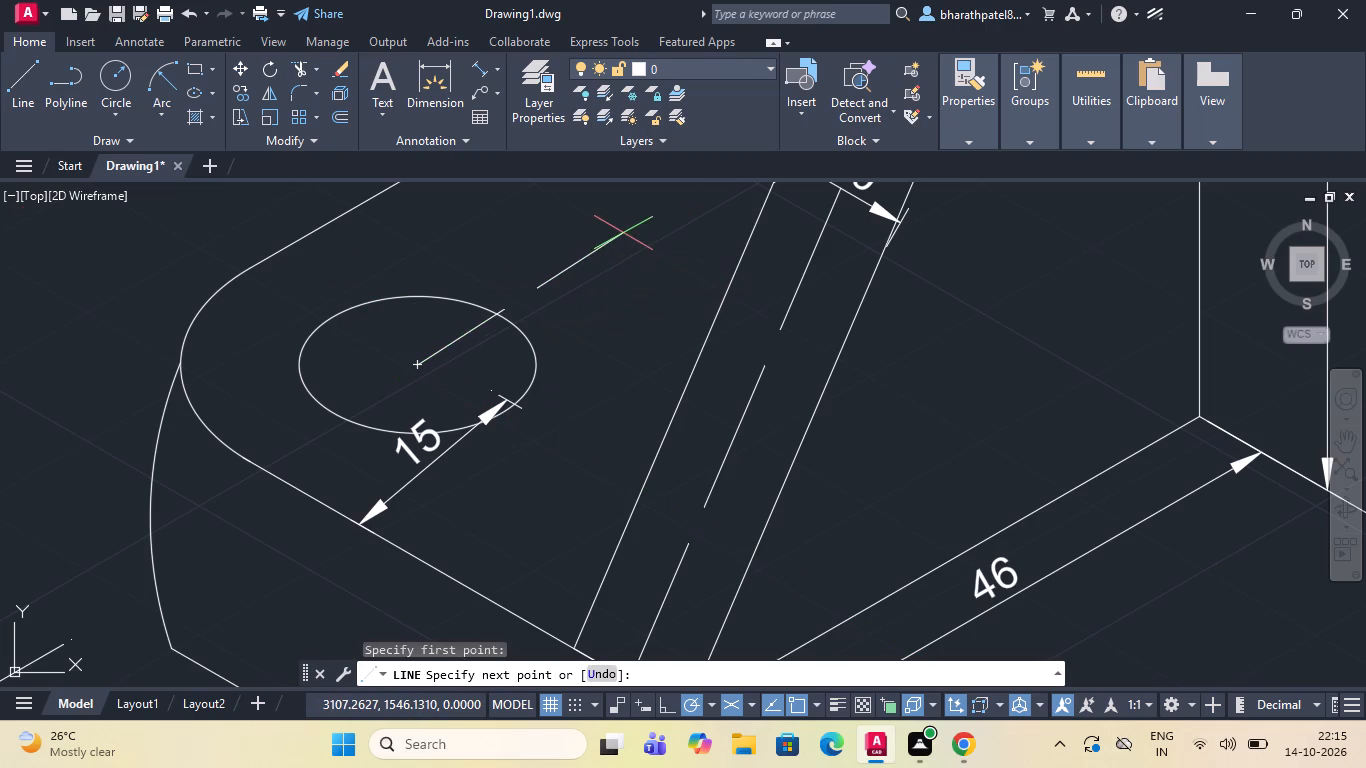
pyautogui.click(623, 231)
pyautogui.press('Escape')
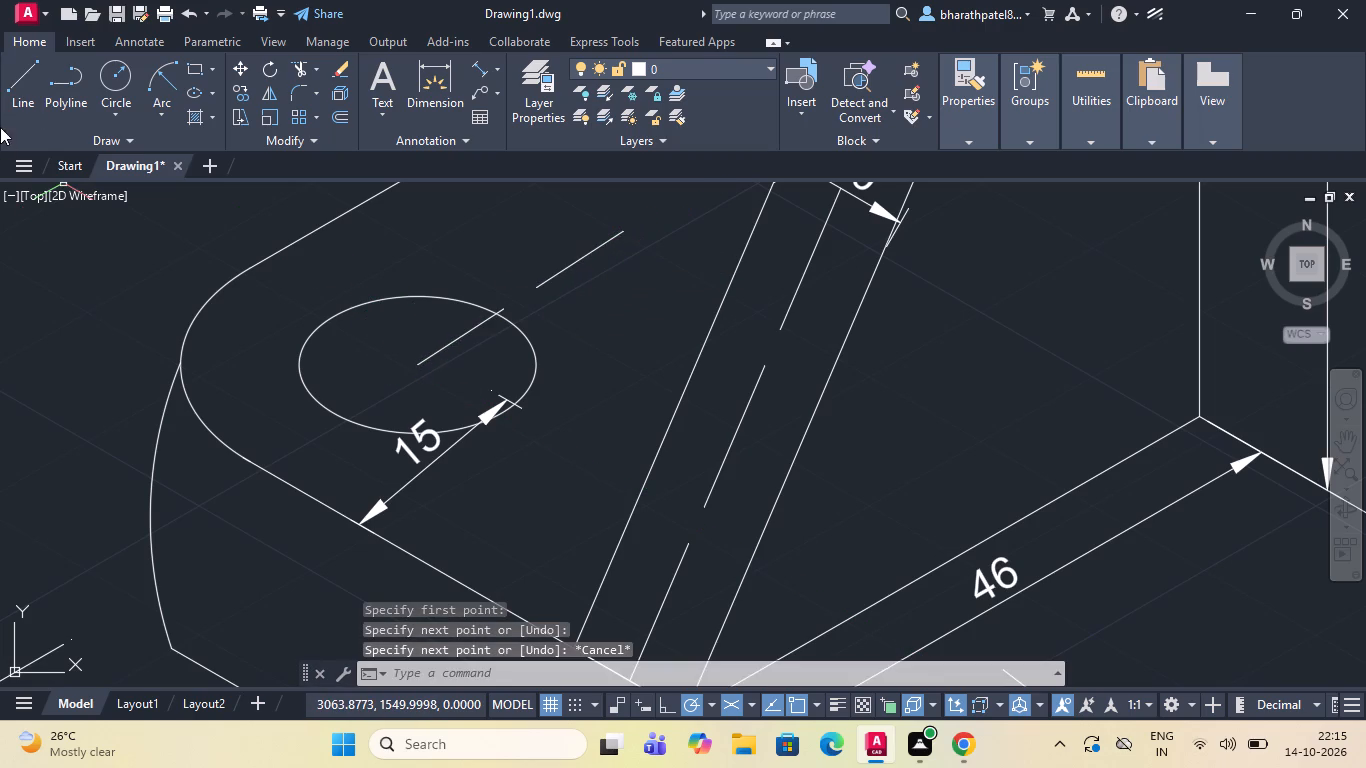
pyautogui.click(14, 97)
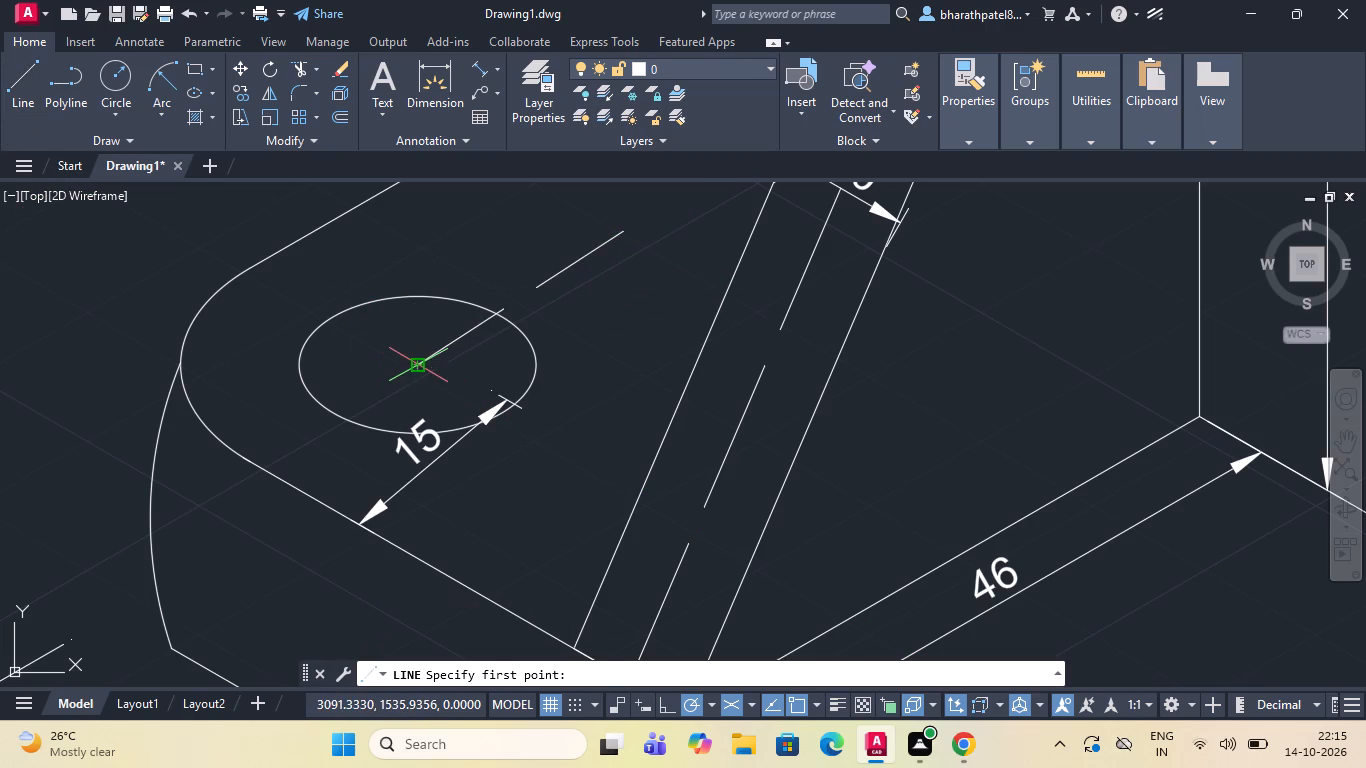
pyautogui.click(417, 369)
pyautogui.click(243, 481)
pyautogui.press('Escape')
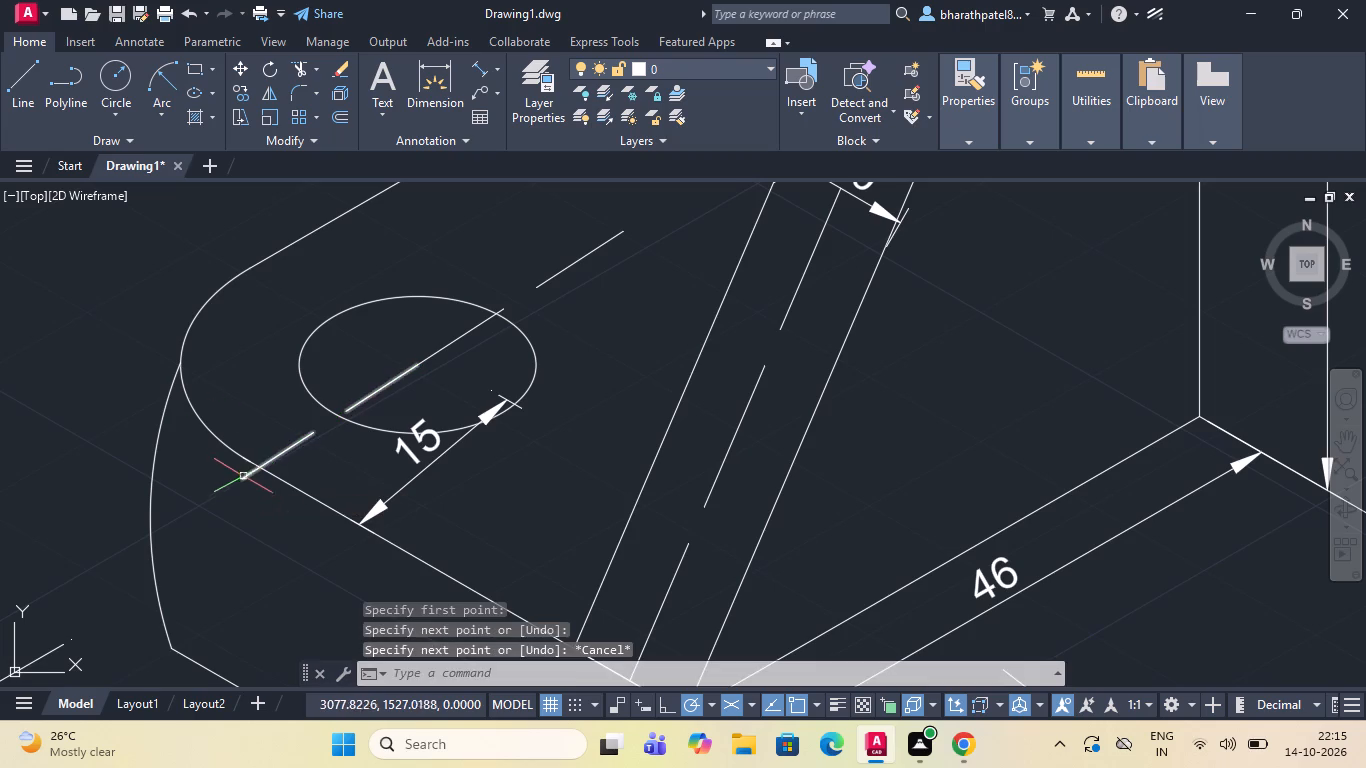
# Draw both halves of the same hole's dashed crossing centre line parallel to the 98 side, extending about 16 toward the rib.
pyautogui.click(10, 84)
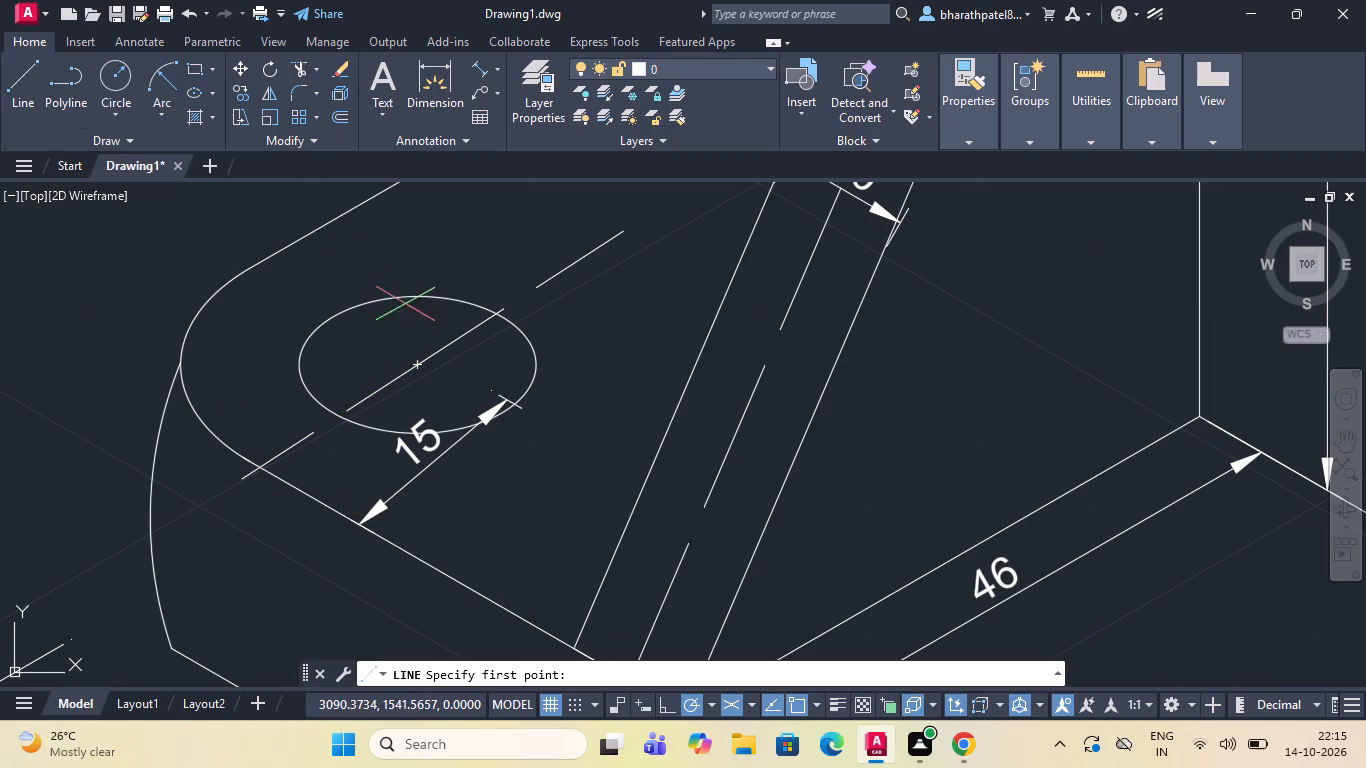
pyautogui.click(417, 361)
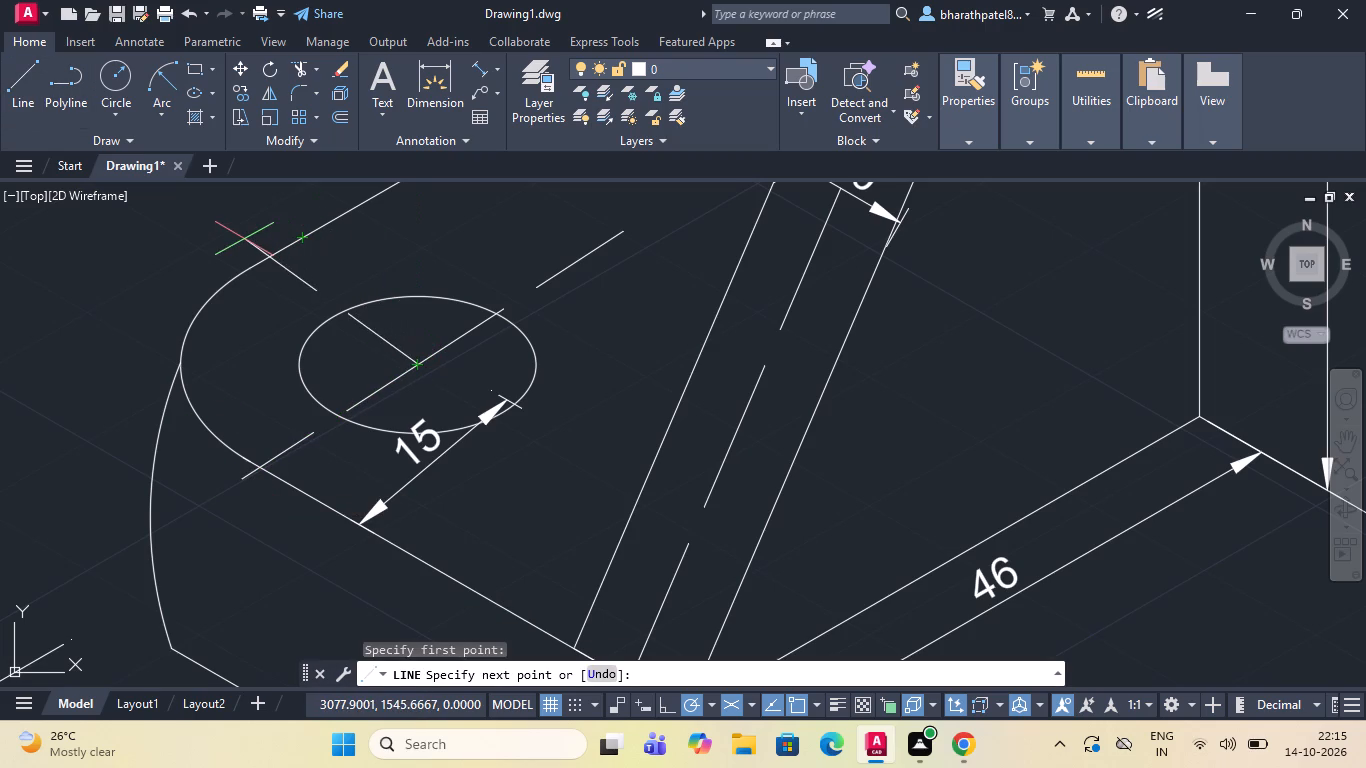
pyautogui.click(215, 245)
pyautogui.press('Escape')
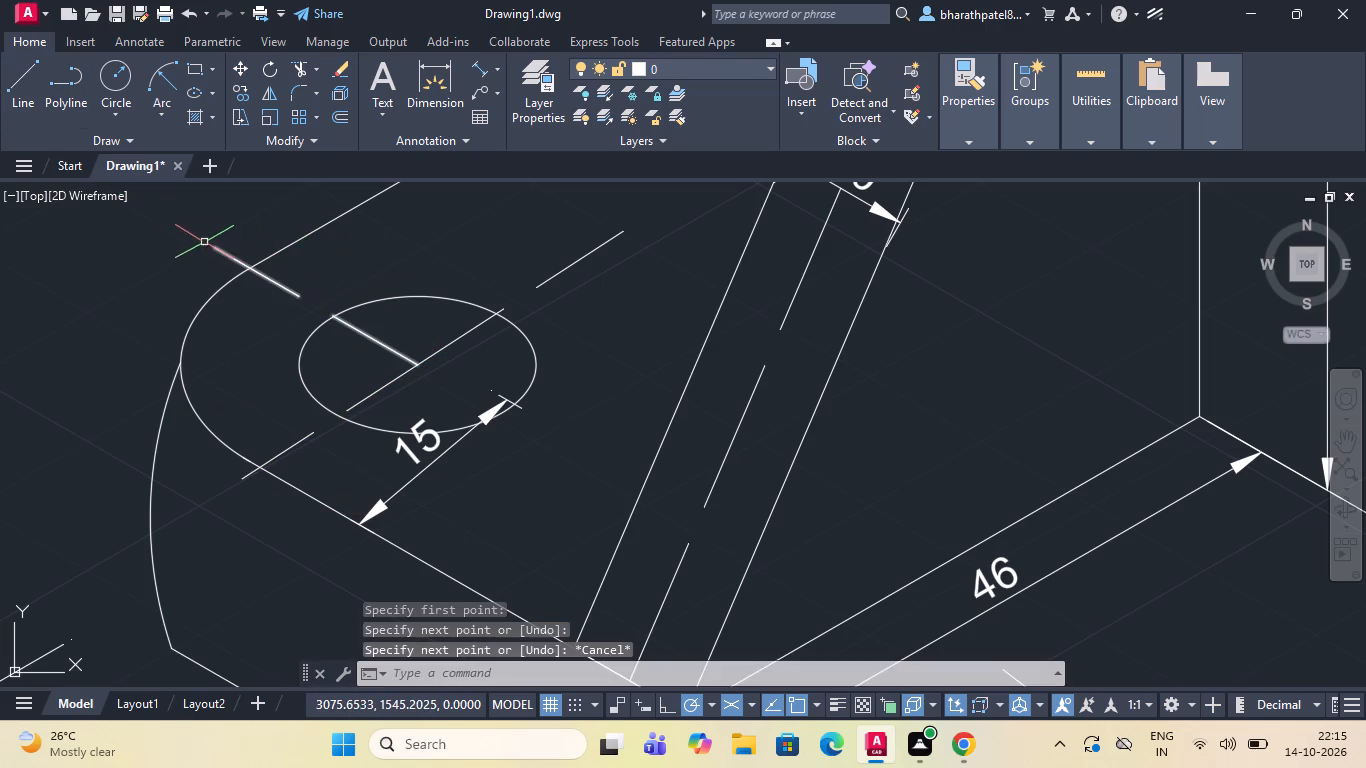
pyautogui.click(22, 77)
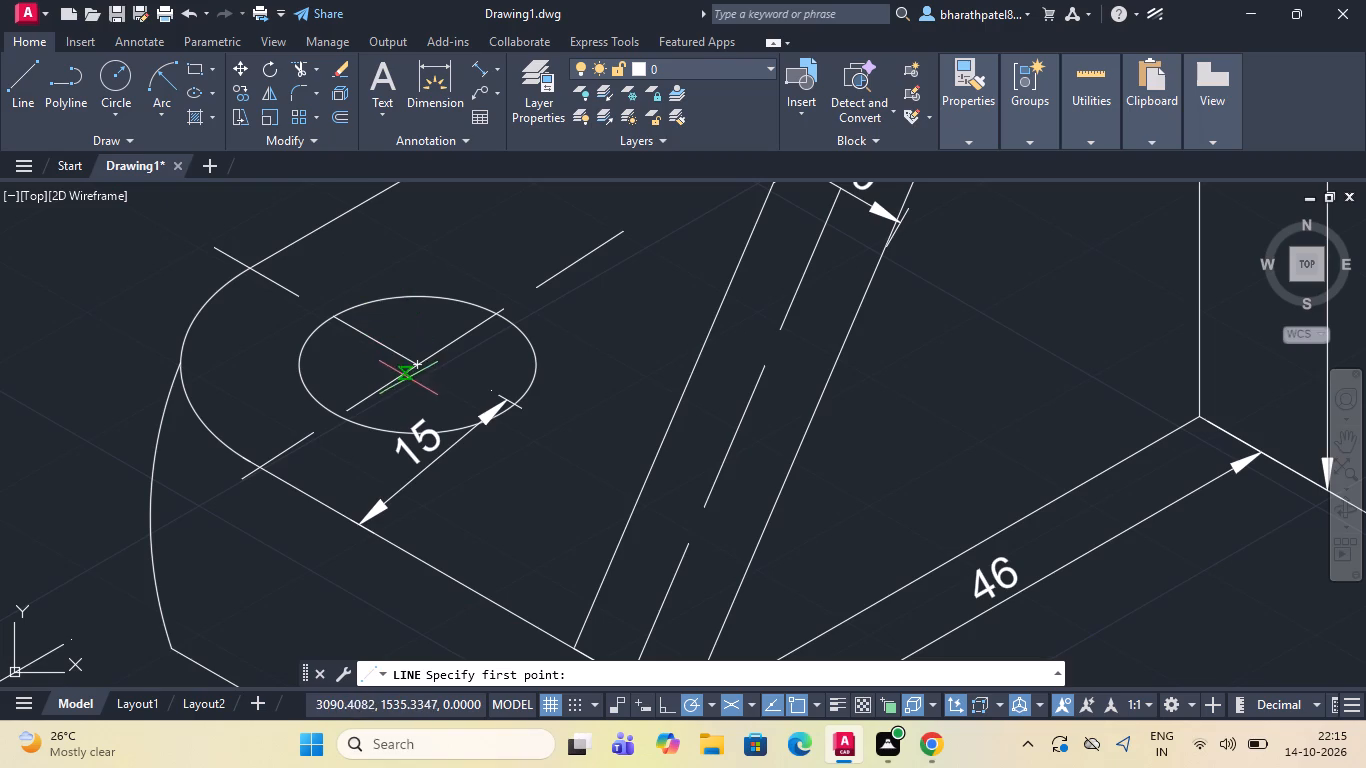
pyautogui.click(415, 365)
pyautogui.scroll(-2, 415, 362)
pyautogui.scroll(2, 457, 406)
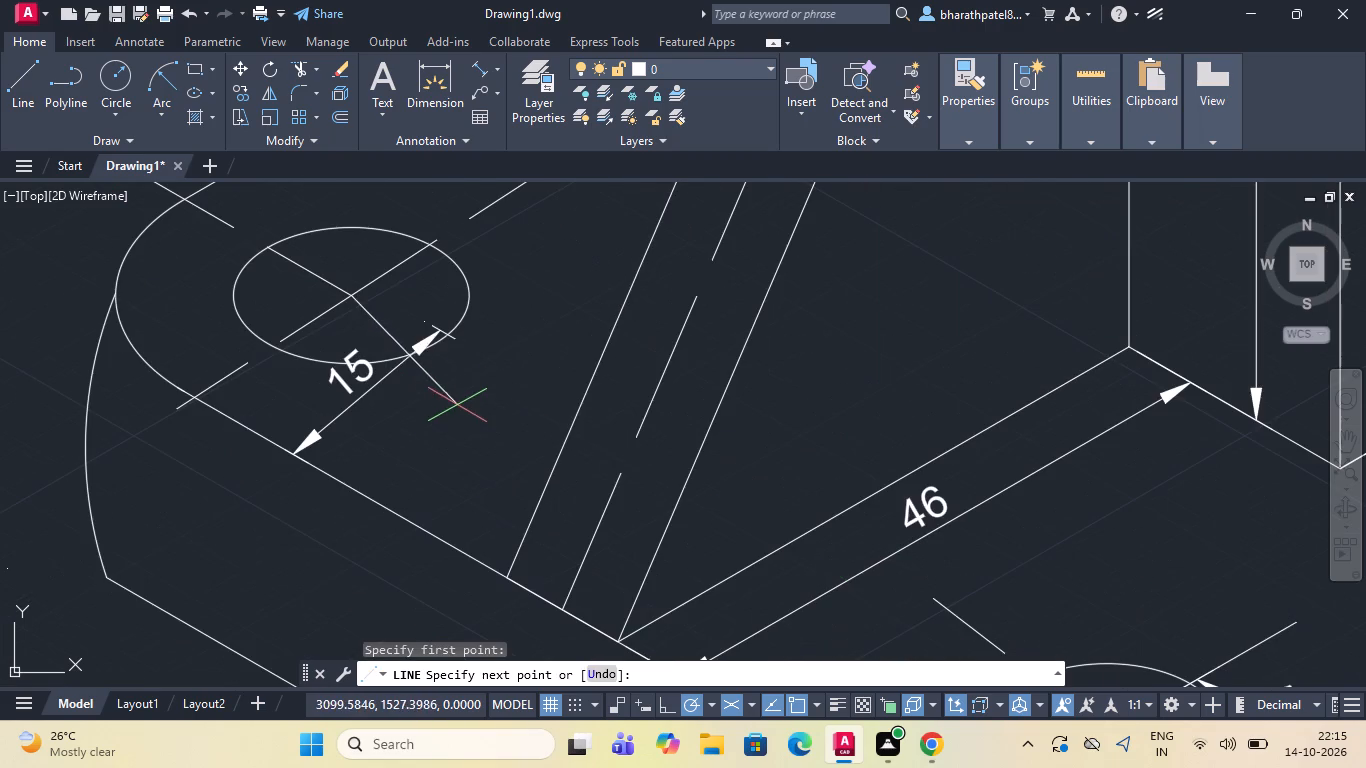
pyautogui.click(521, 396)
pyautogui.scroll(-3, 515, 385)
pyautogui.press('Escape')
# Erase the two fine-dashed centre line halves parallel to the 105 side at the base hole at that side's far end.
pyautogui.scroll(-2, 516, 405)
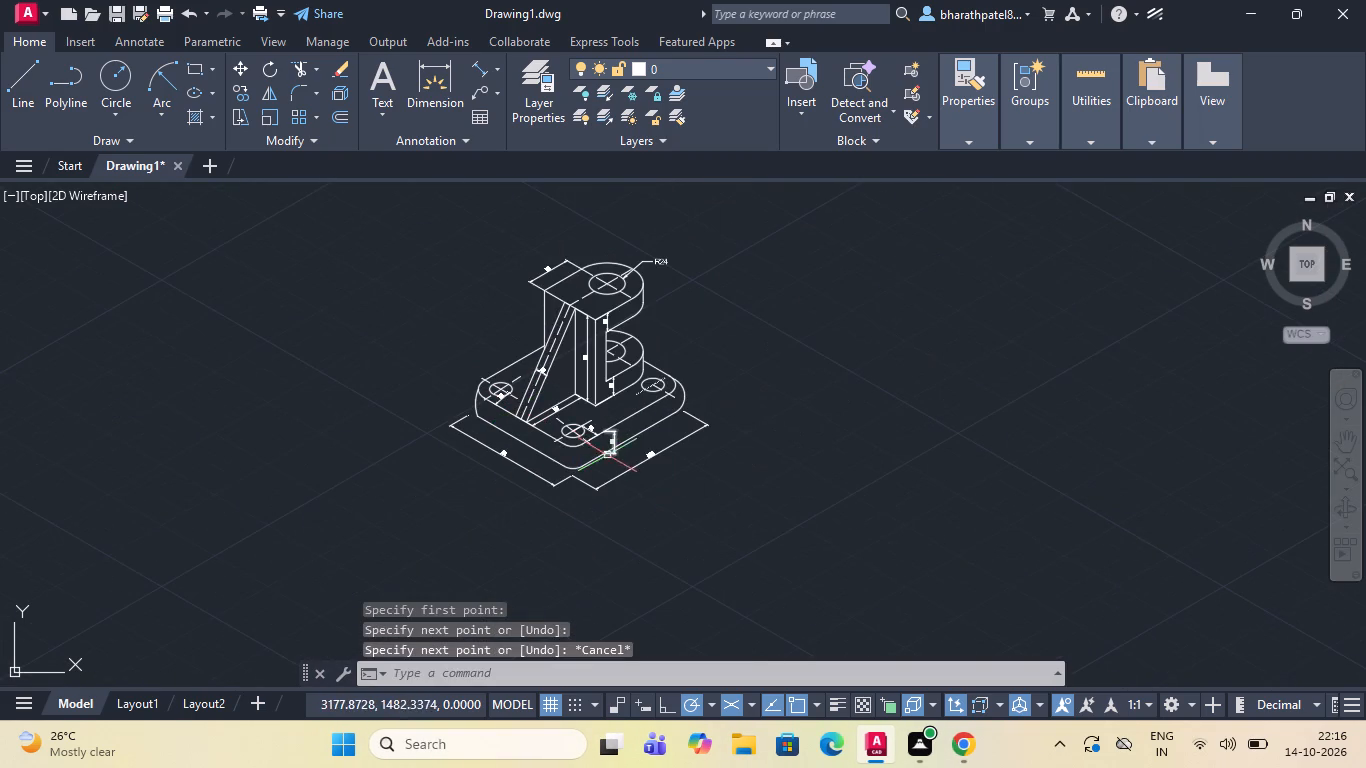
pyautogui.scroll(3, 596, 435)
pyautogui.scroll(-2, 640, 377)
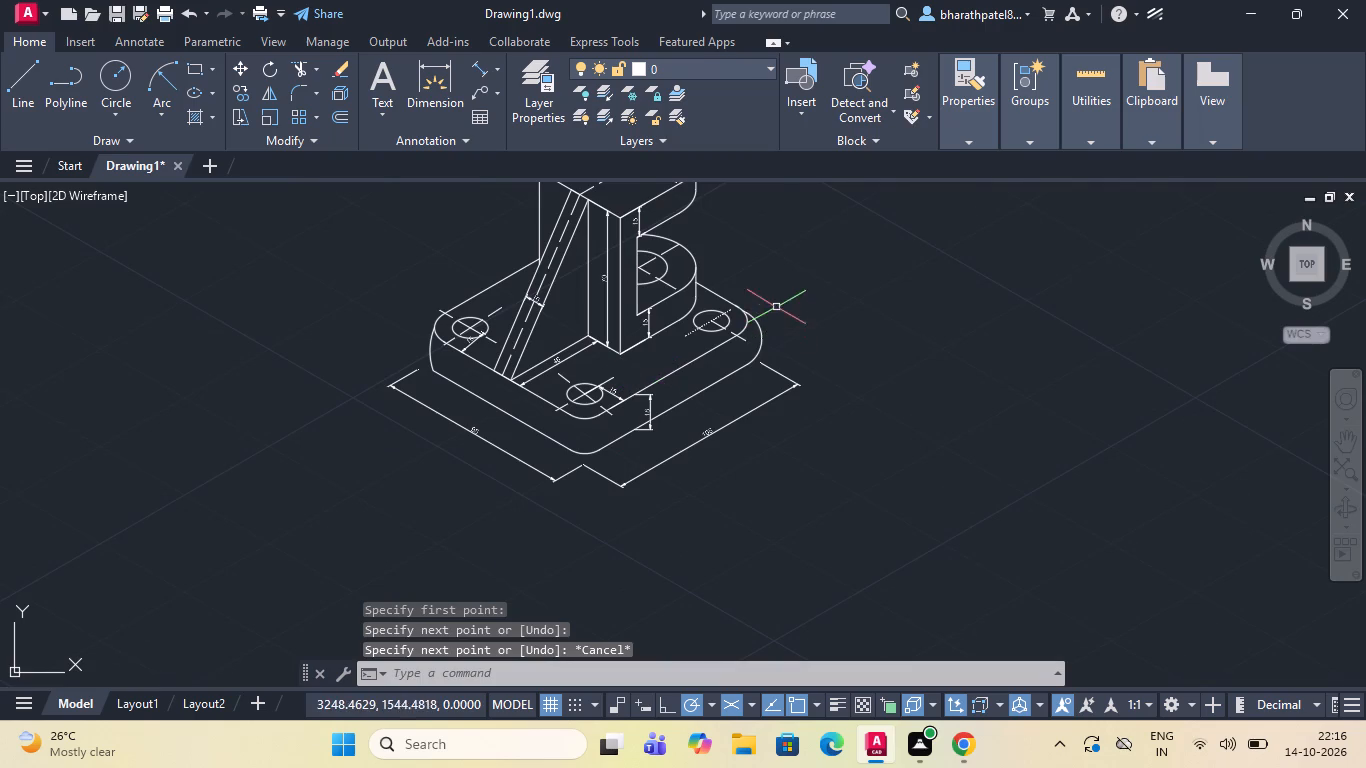
pyautogui.scroll(3, 724, 311)
pyautogui.click(721, 322)
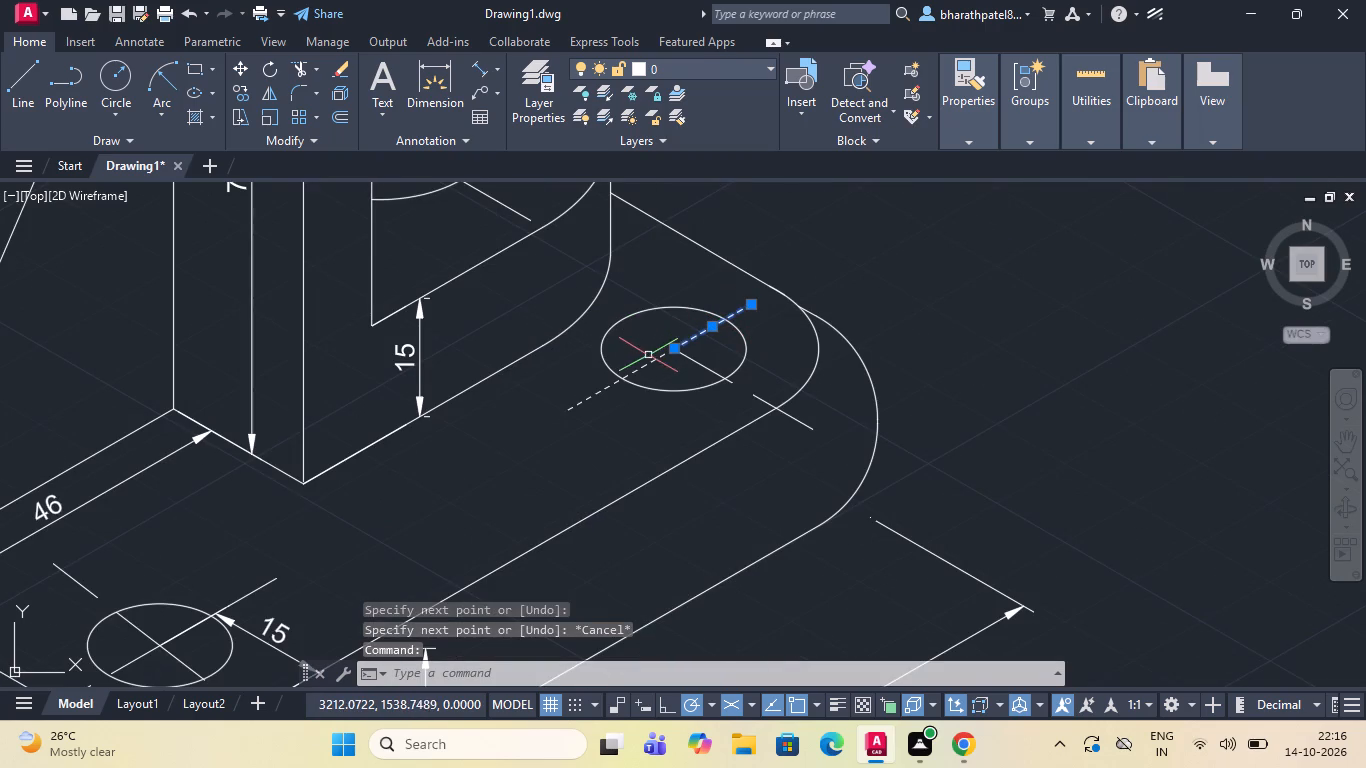
pyautogui.click(649, 360)
pyautogui.press('Delete')
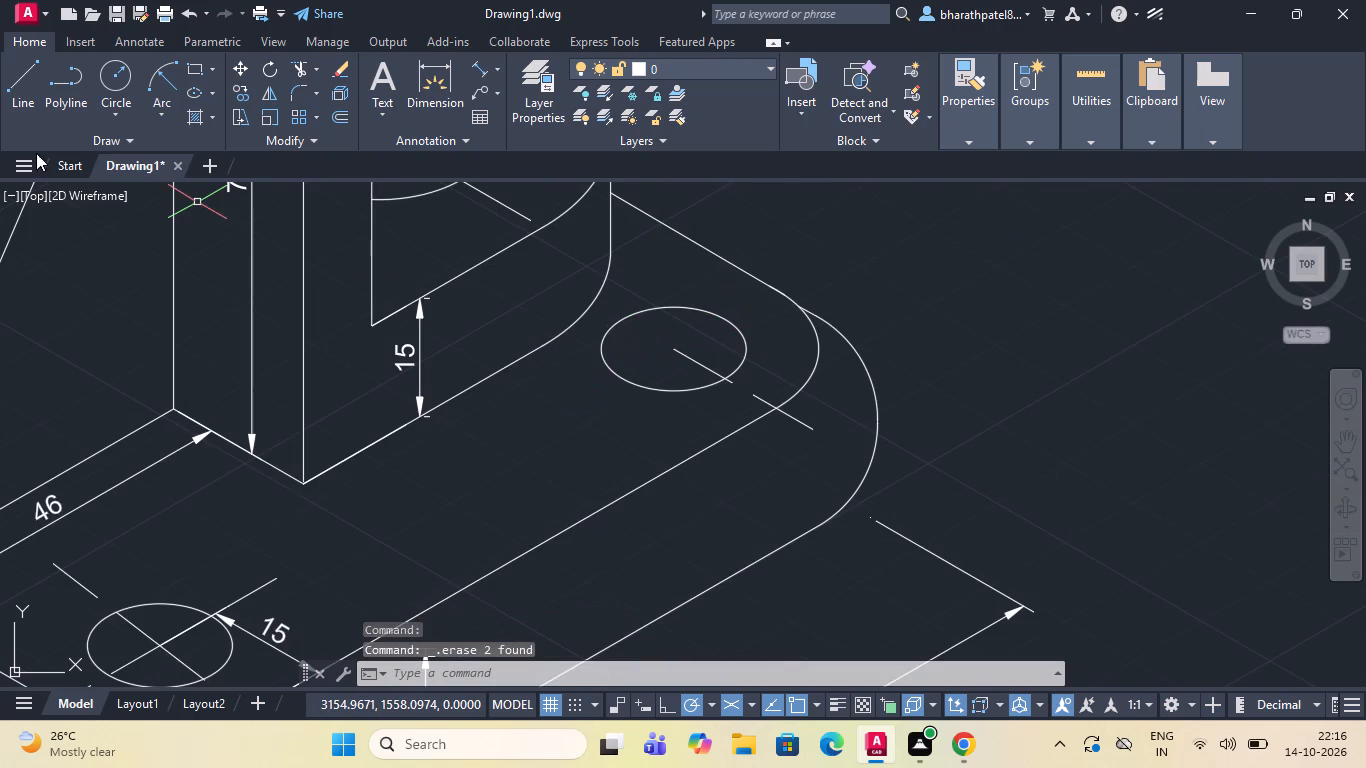
# Draw a dashed centre line about 21 long at 150° from that hole's centre toward the upright, continuing the existing half.
pyautogui.click(25, 81)
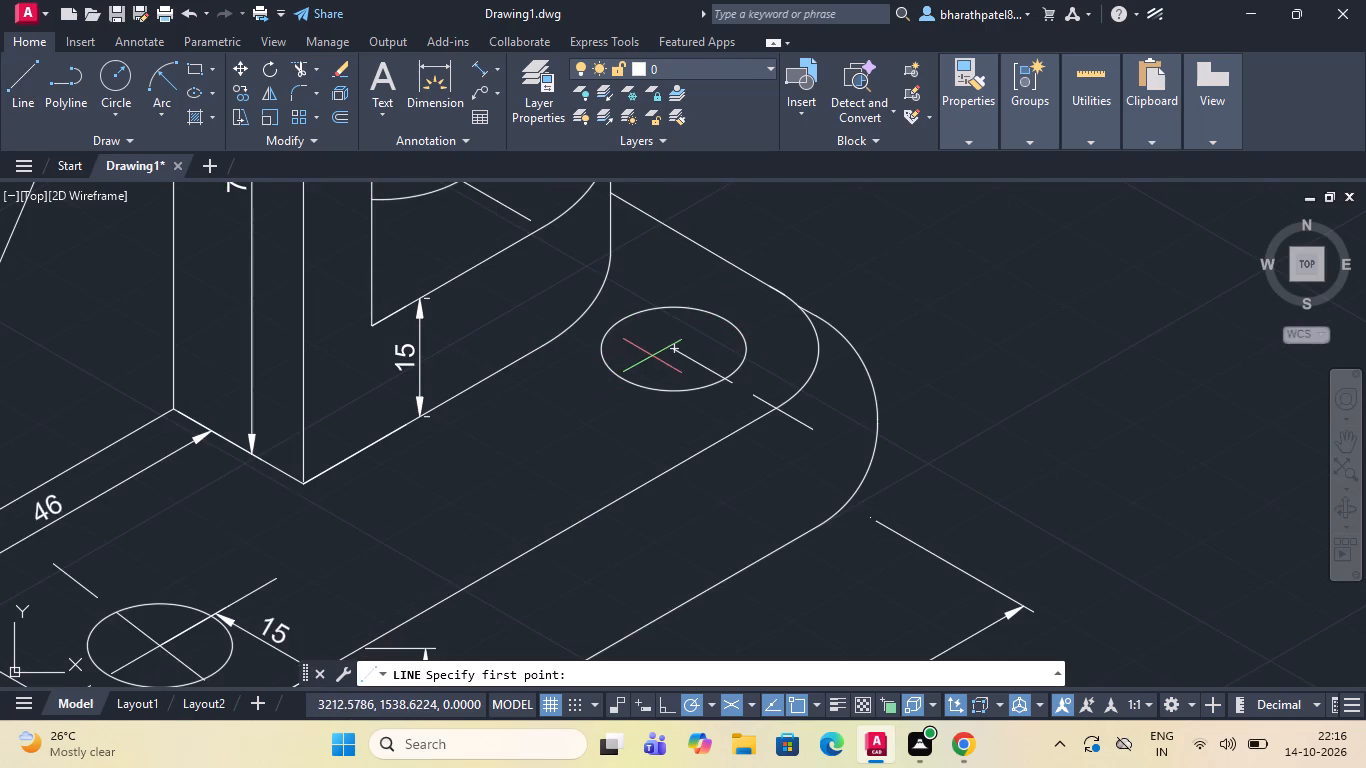
pyautogui.moveTo(670, 351); pyautogui.dragTo(660, 341)
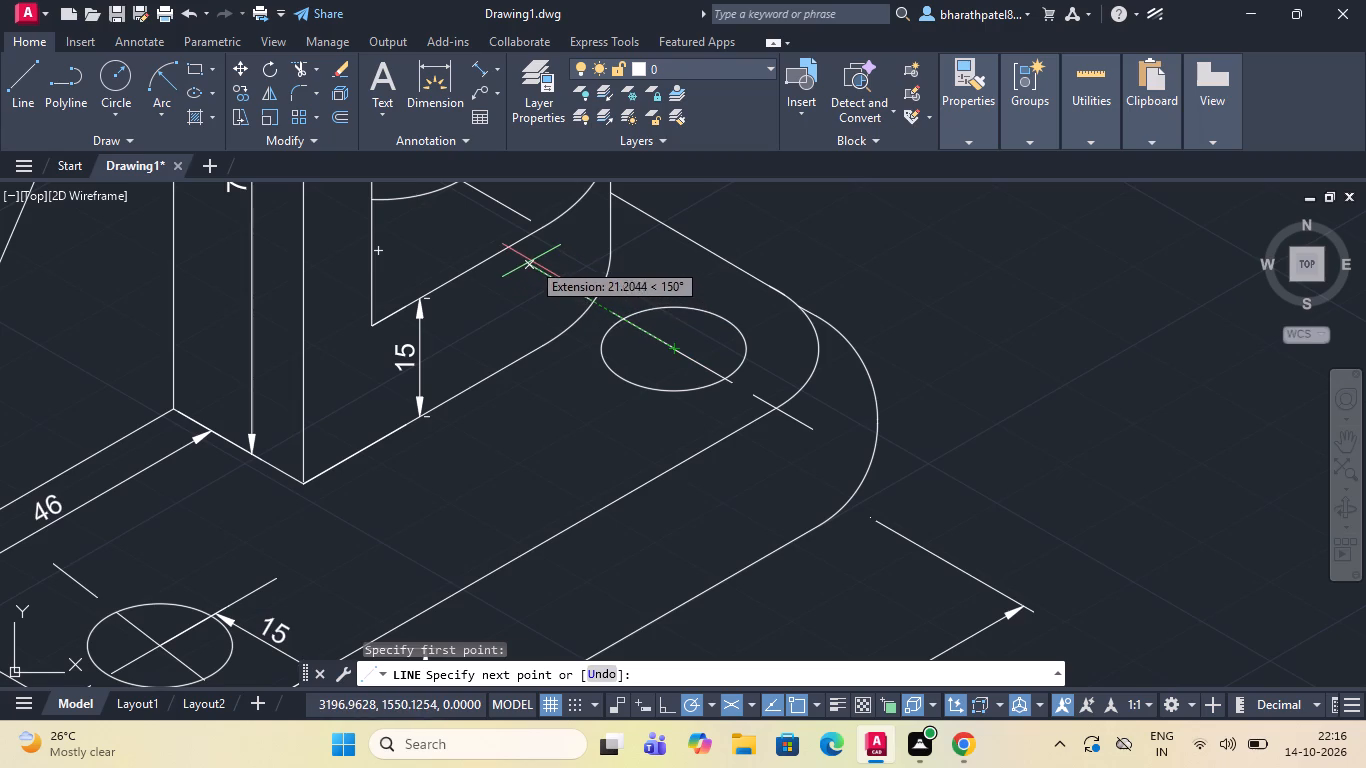
pyautogui.click(531, 261)
pyautogui.press('Tab')
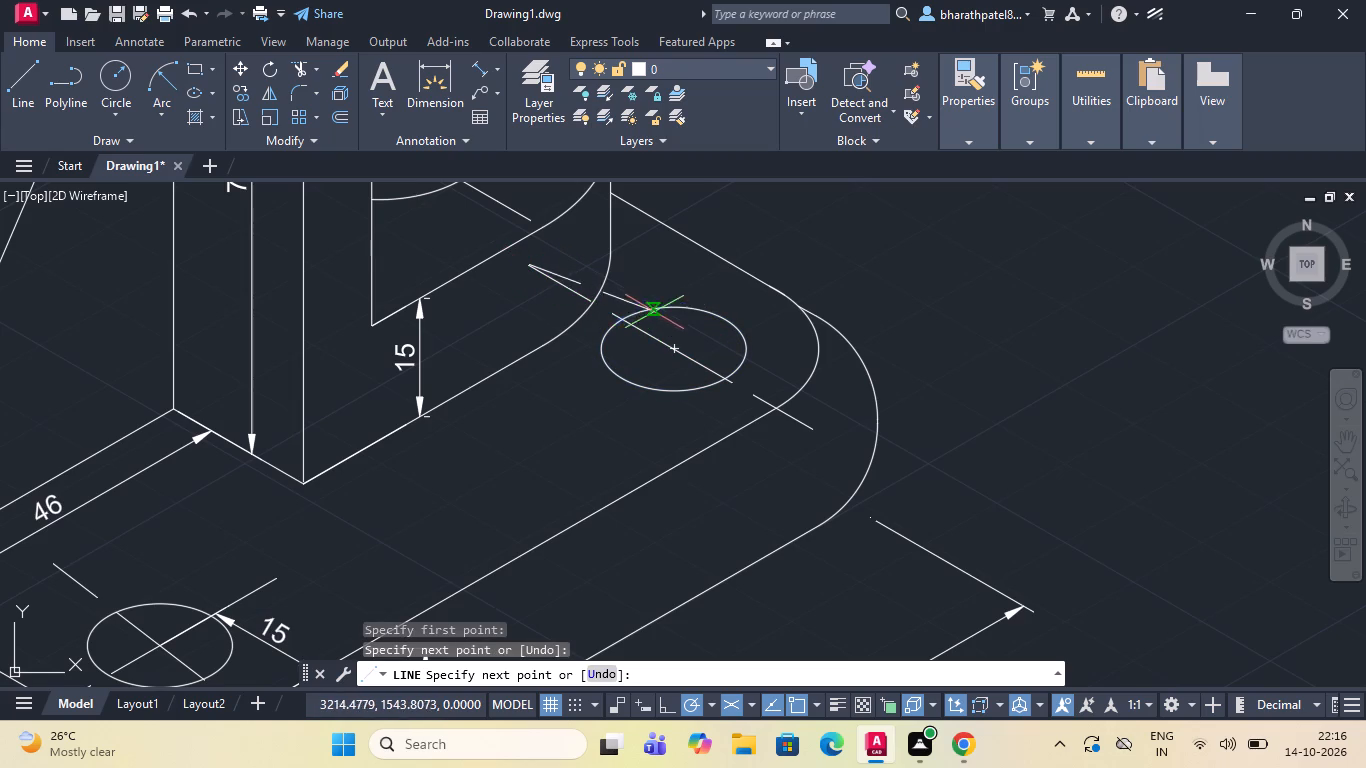
pyautogui.press('Escape')
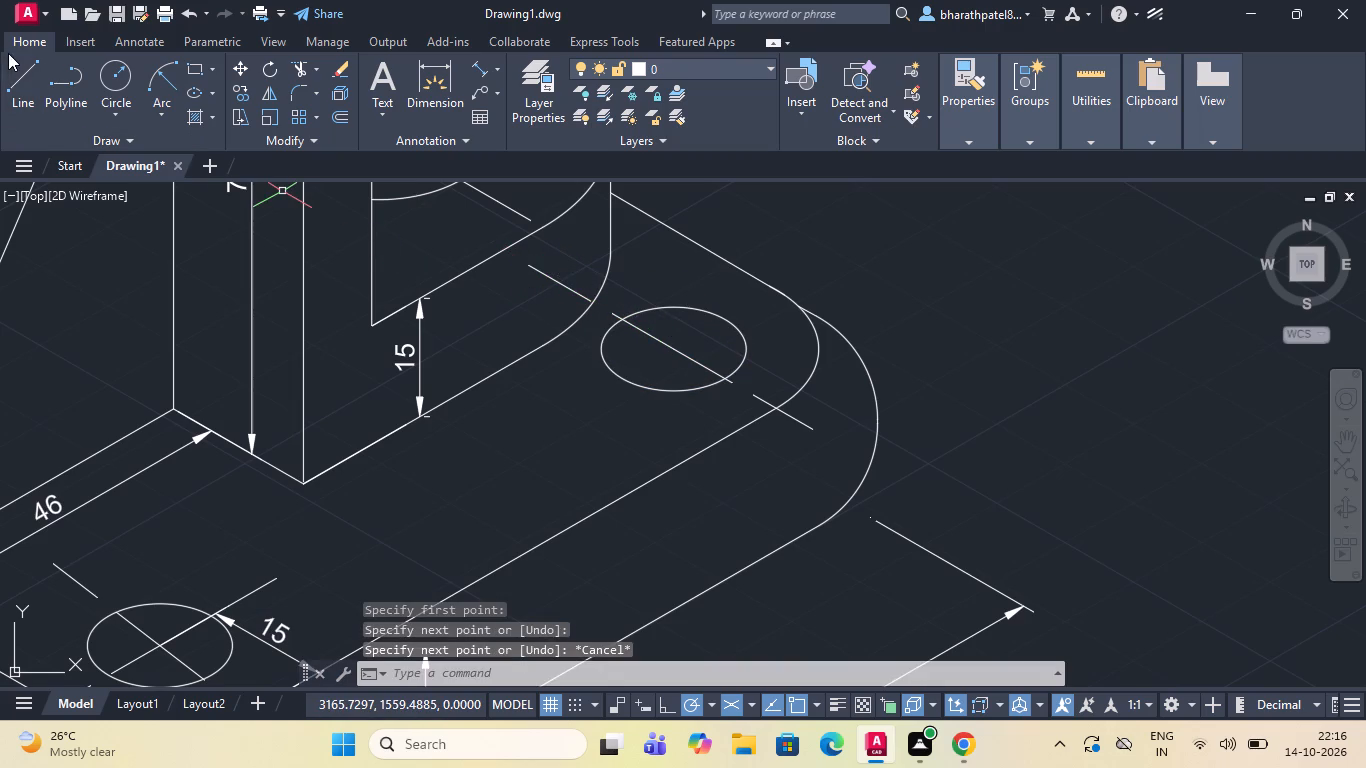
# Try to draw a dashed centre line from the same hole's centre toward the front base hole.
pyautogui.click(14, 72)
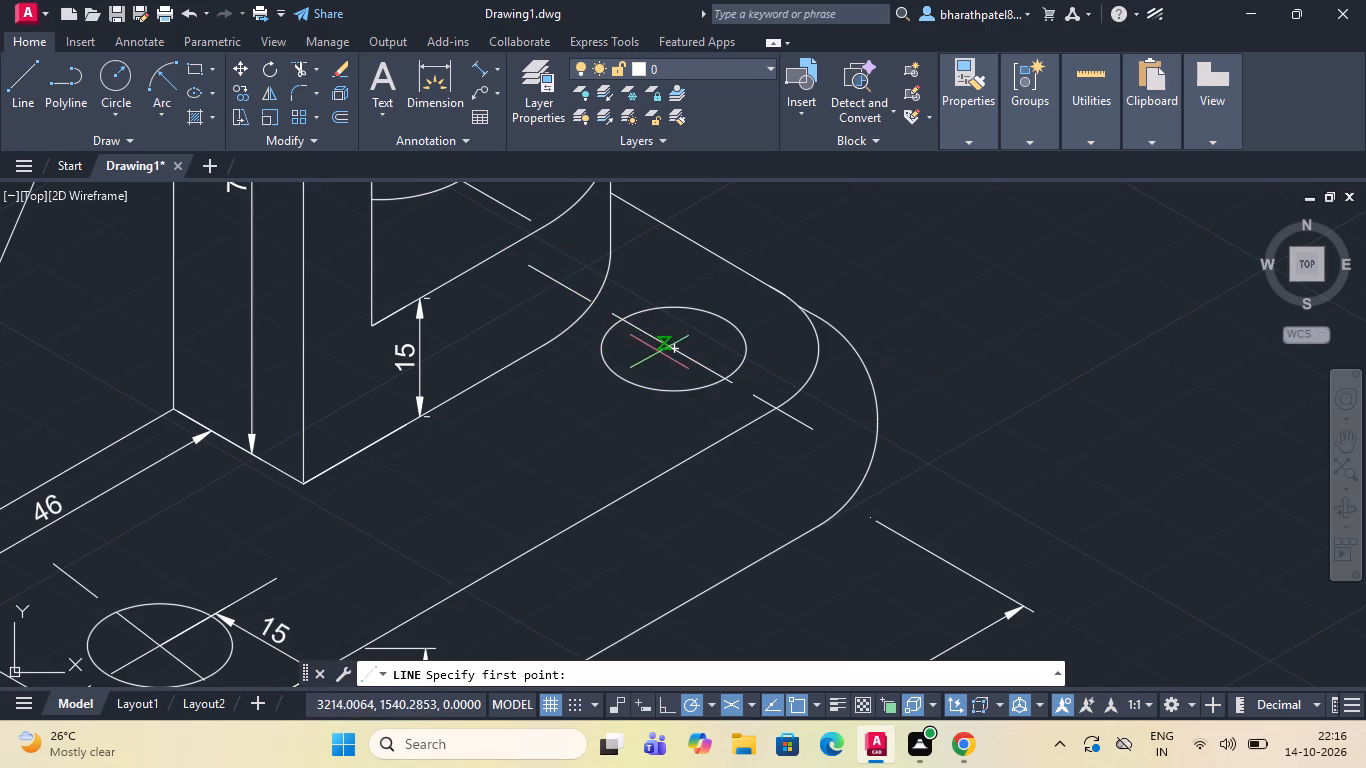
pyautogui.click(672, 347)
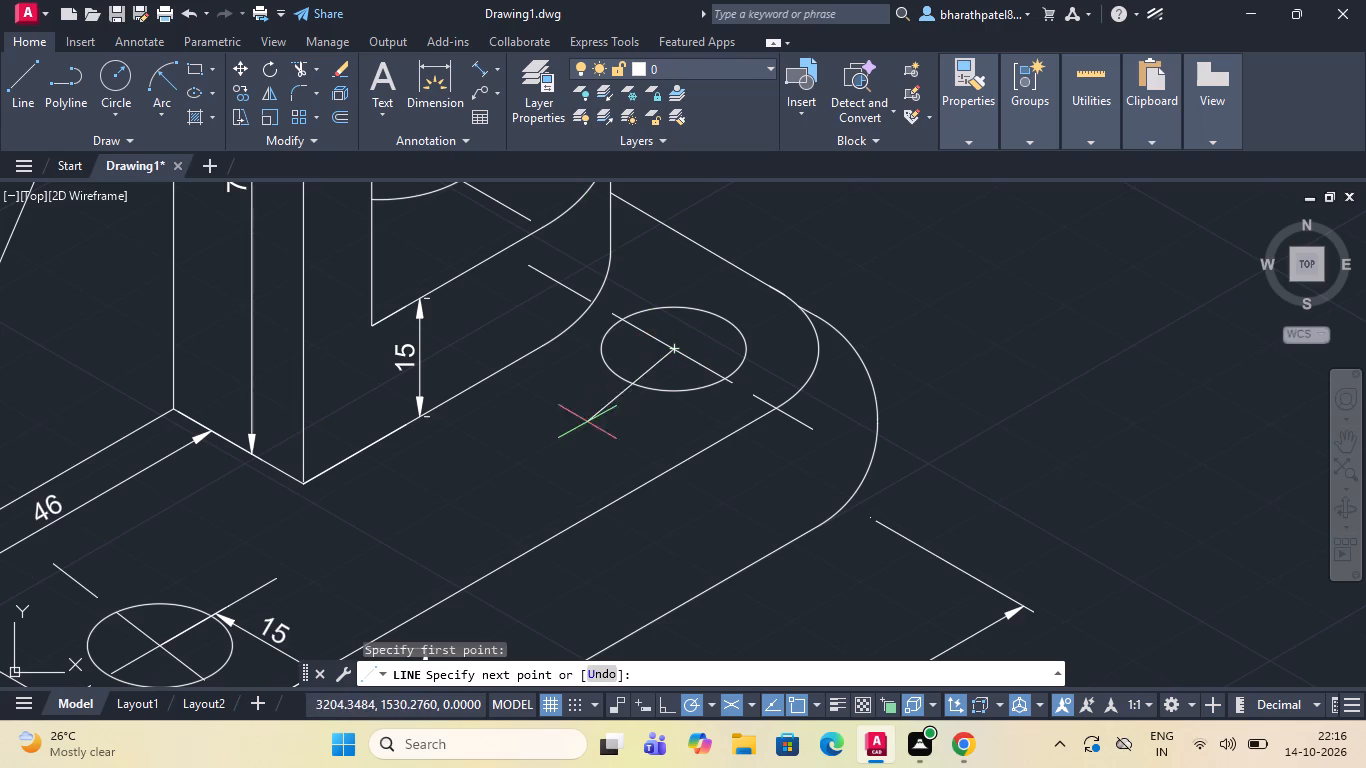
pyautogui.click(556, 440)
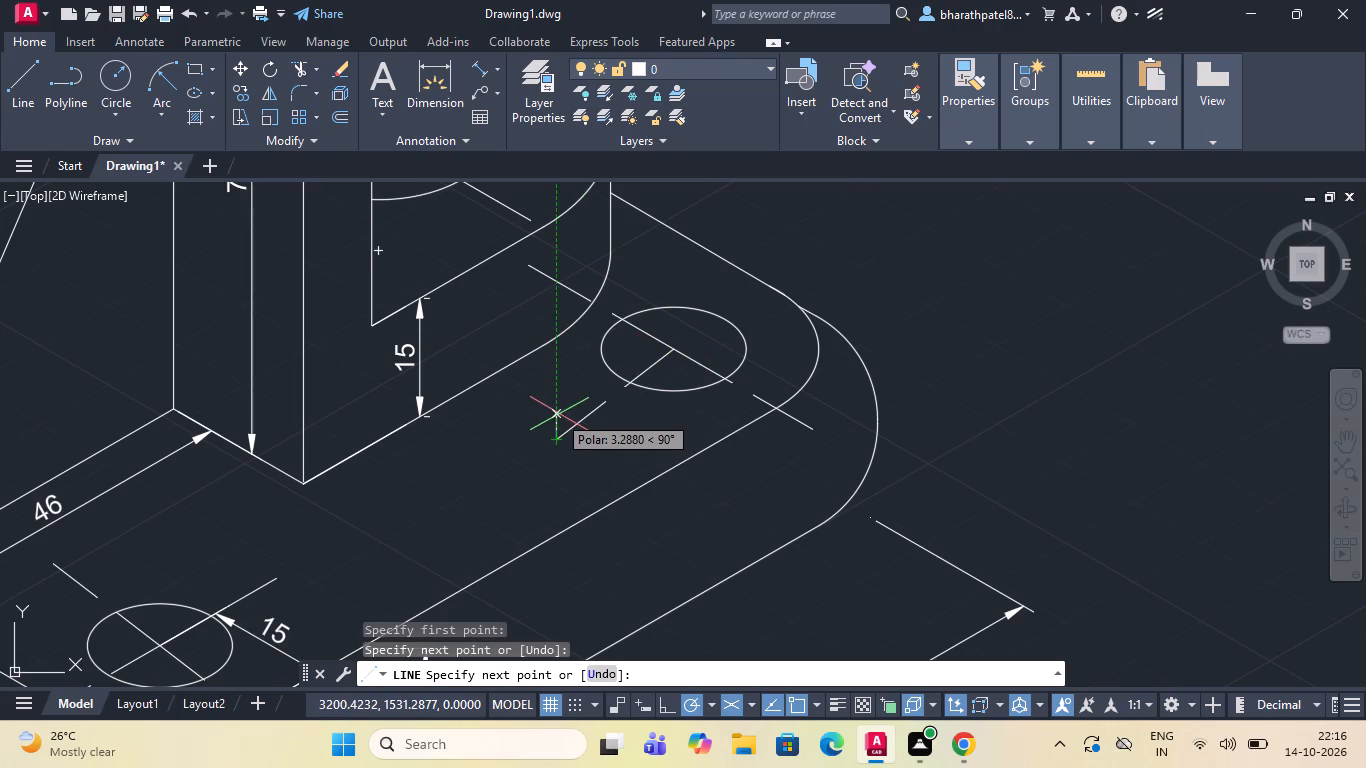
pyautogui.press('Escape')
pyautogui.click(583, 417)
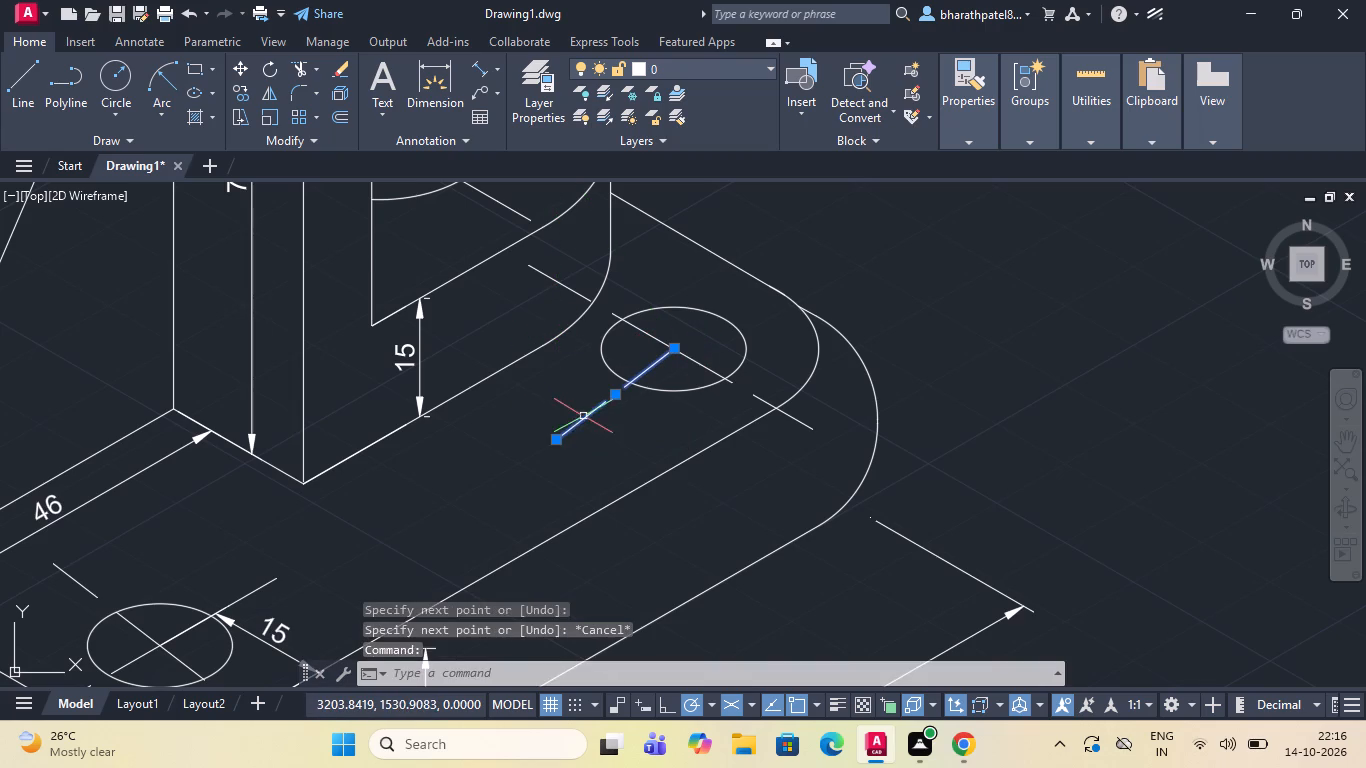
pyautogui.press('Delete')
# Draw both halves of that hole's dashed centre line from its centre, parallel to the 105 side and past the circle.
pyautogui.click(30, 89)
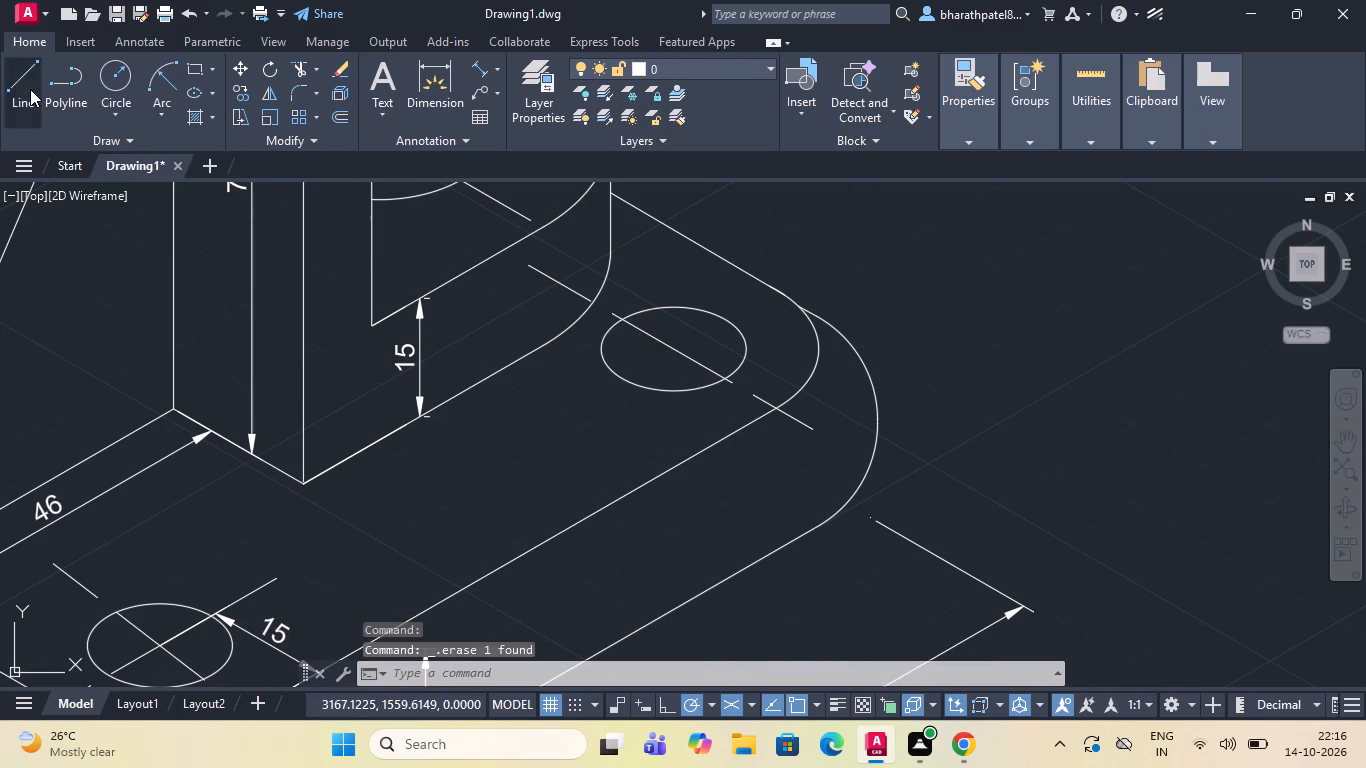
pyautogui.moveTo(676, 349); pyautogui.dragTo(664, 349)
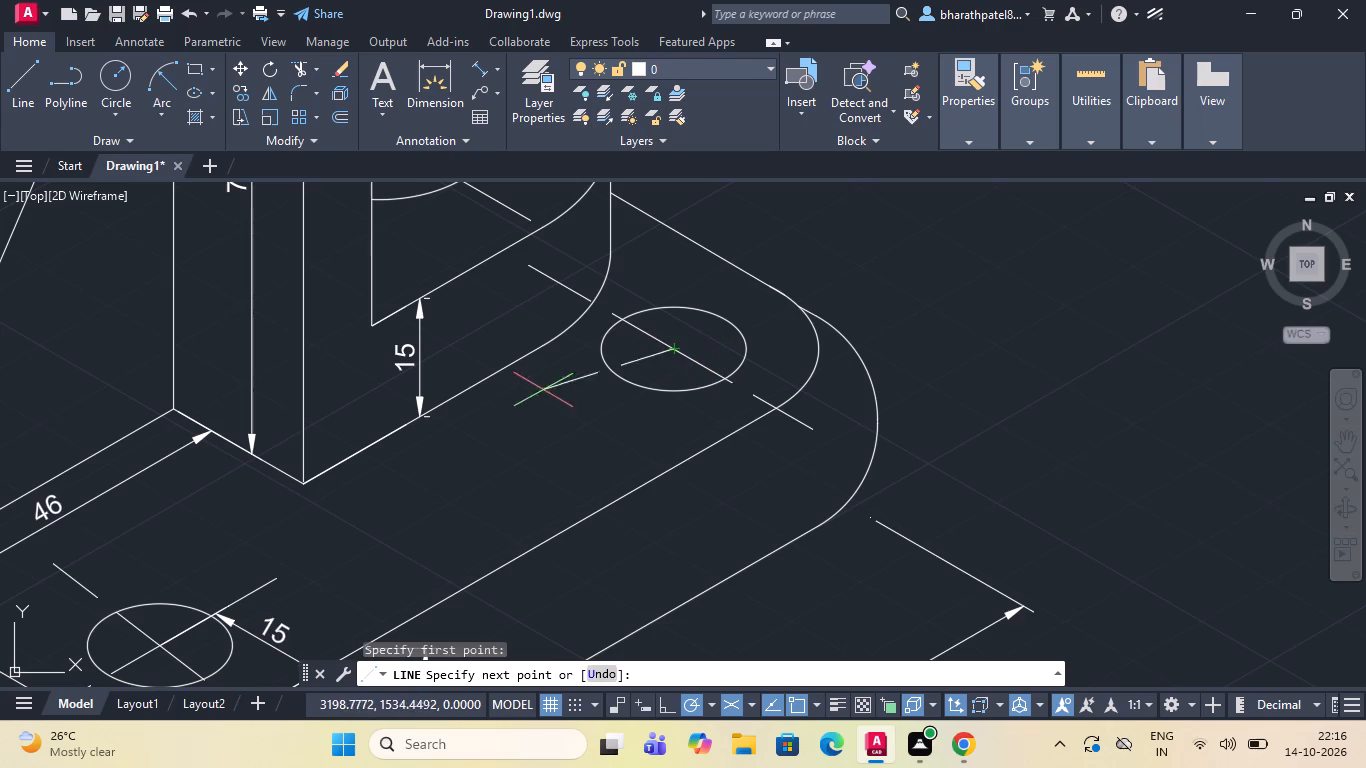
pyautogui.click(527, 428)
pyautogui.press('Escape')
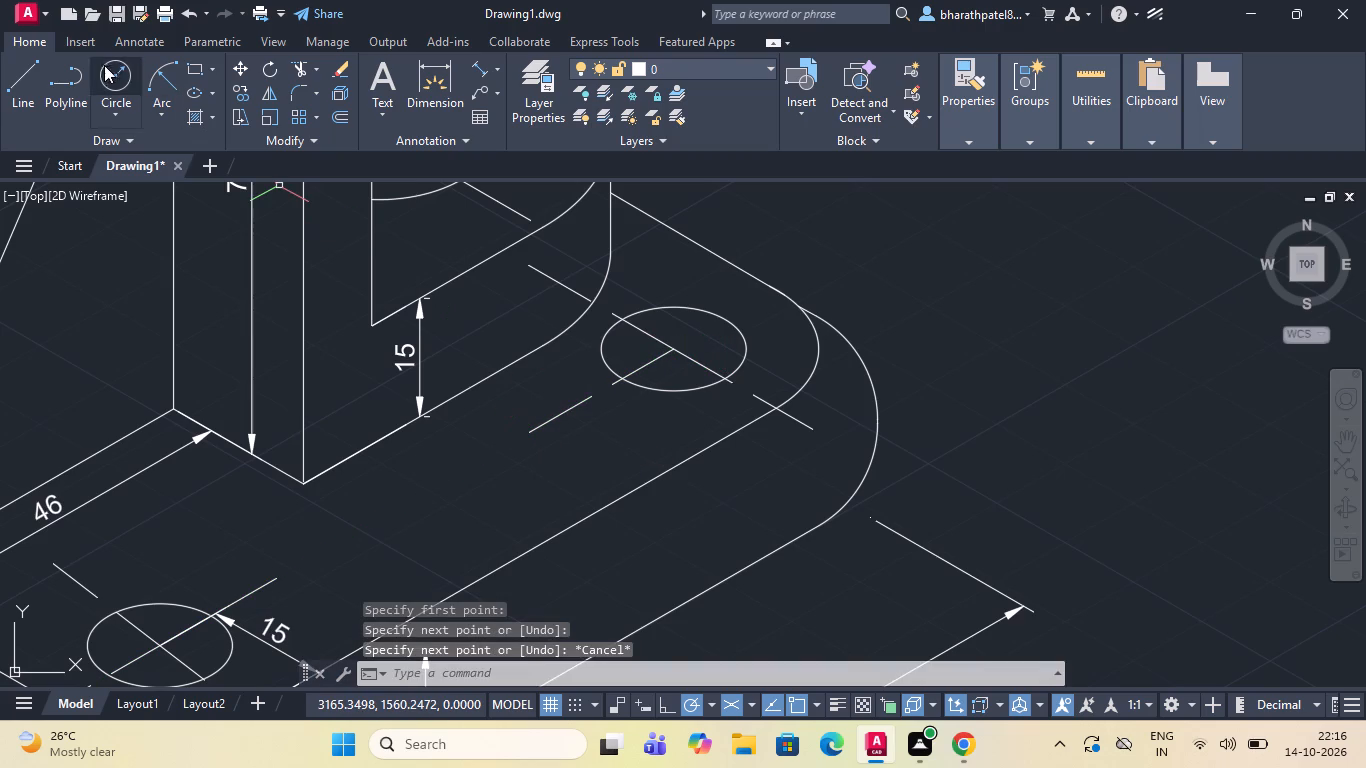
pyautogui.click(19, 67)
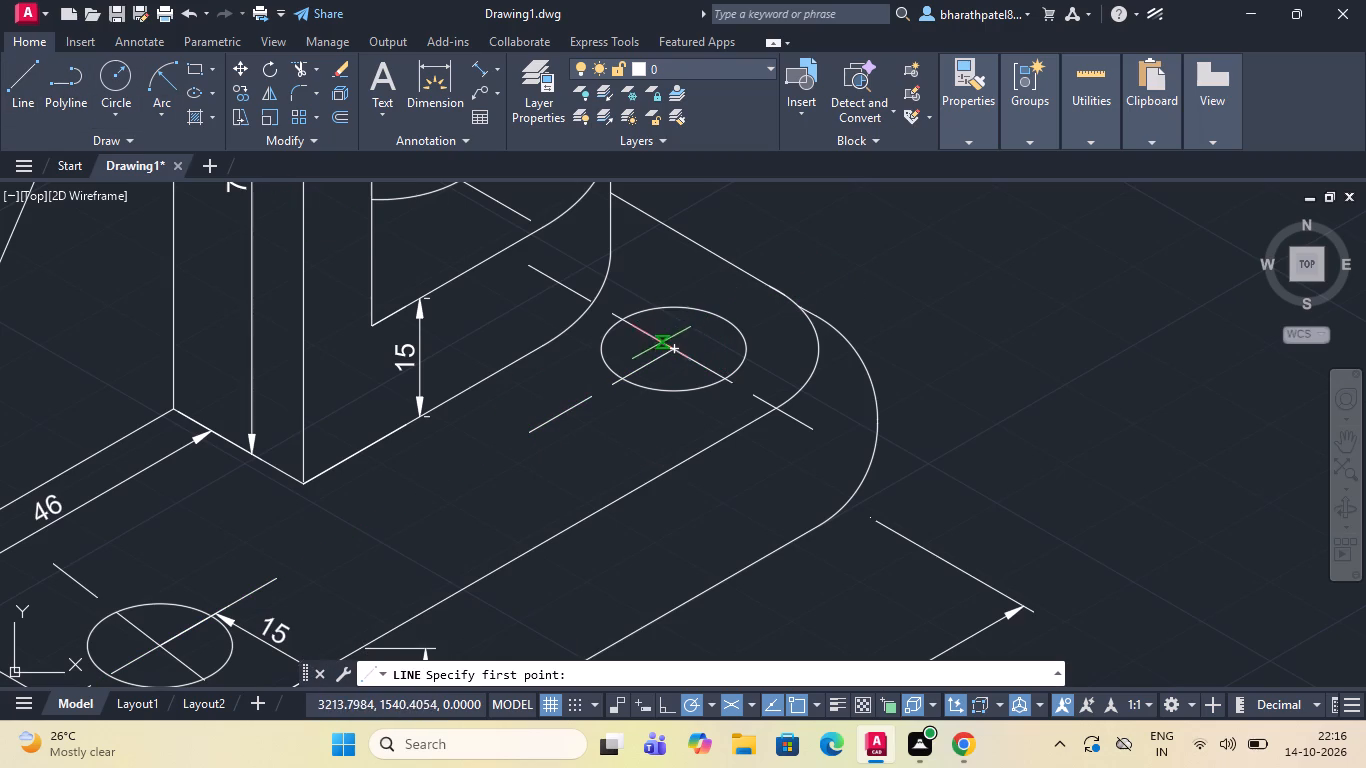
pyautogui.moveTo(673, 345); pyautogui.dragTo(707, 297)
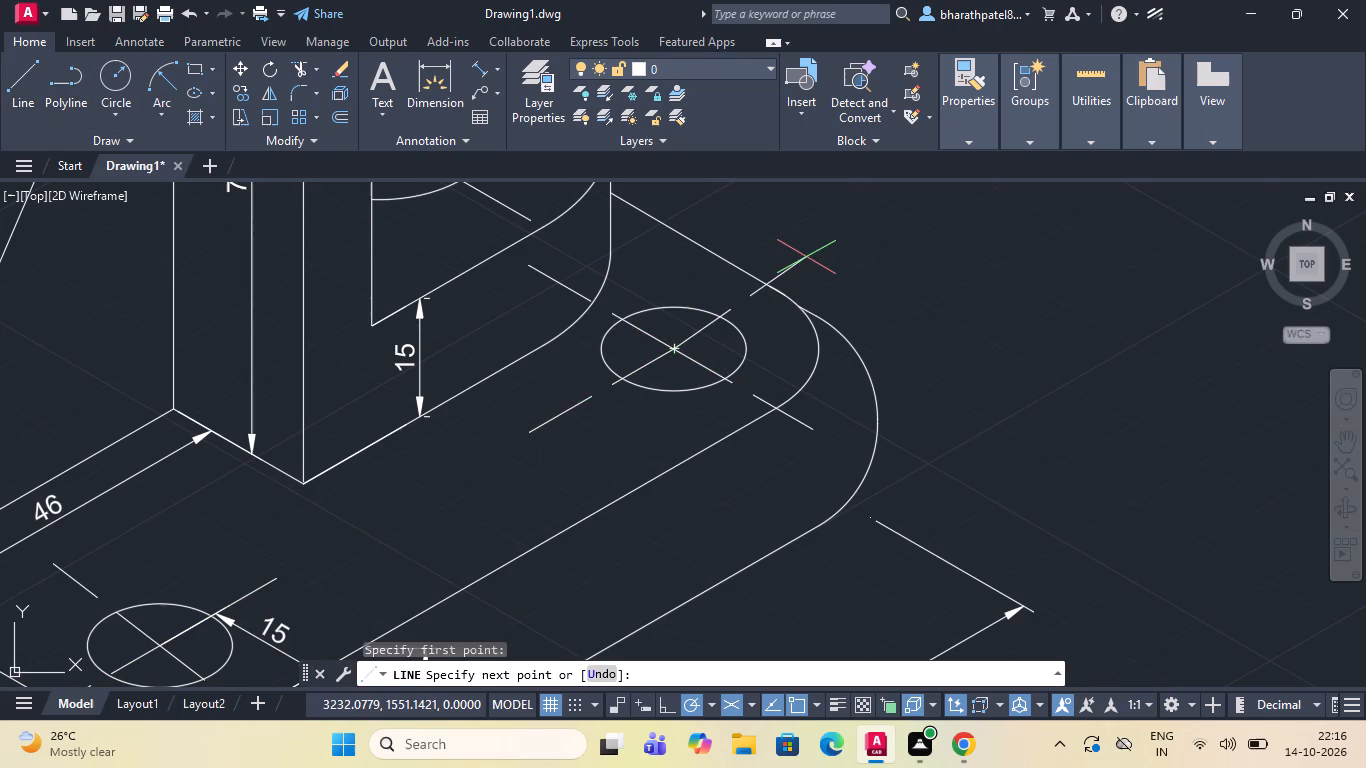
pyautogui.click(806, 257)
pyautogui.press('Escape')
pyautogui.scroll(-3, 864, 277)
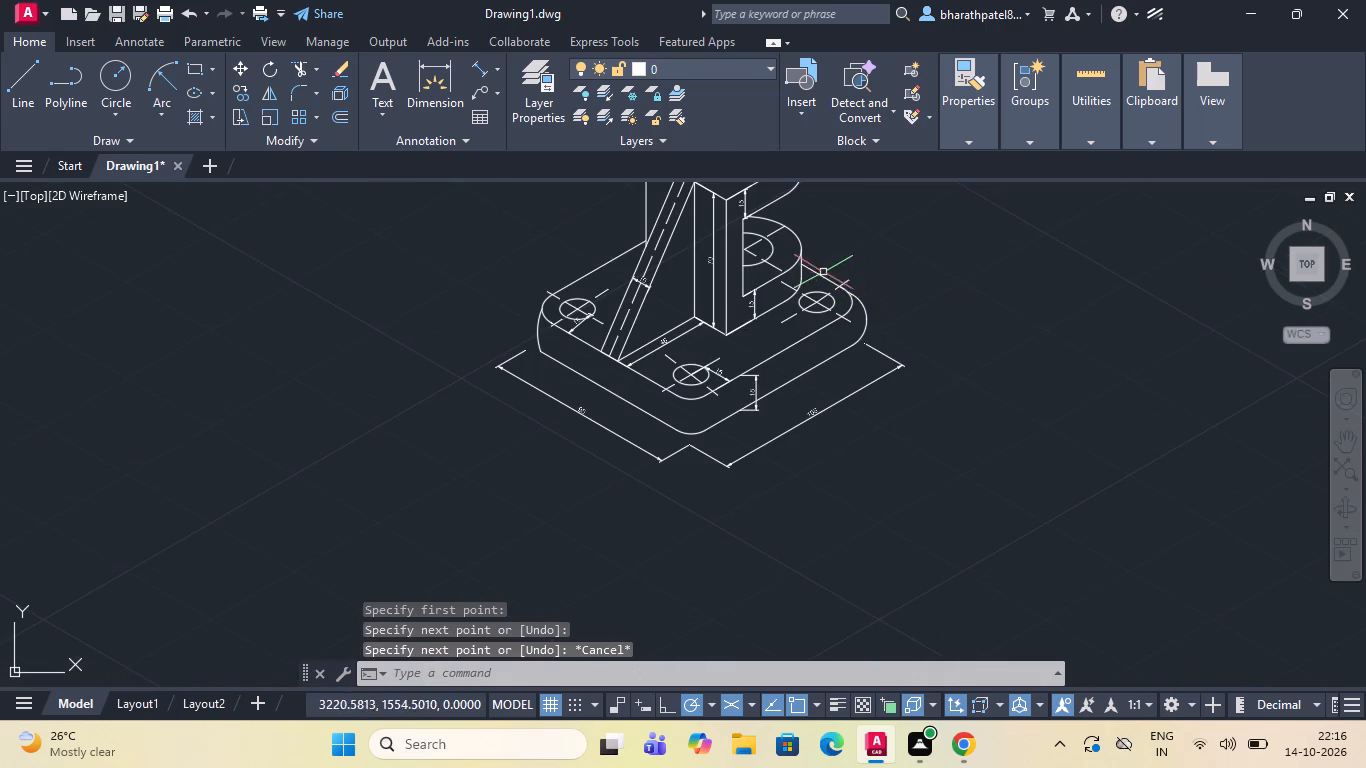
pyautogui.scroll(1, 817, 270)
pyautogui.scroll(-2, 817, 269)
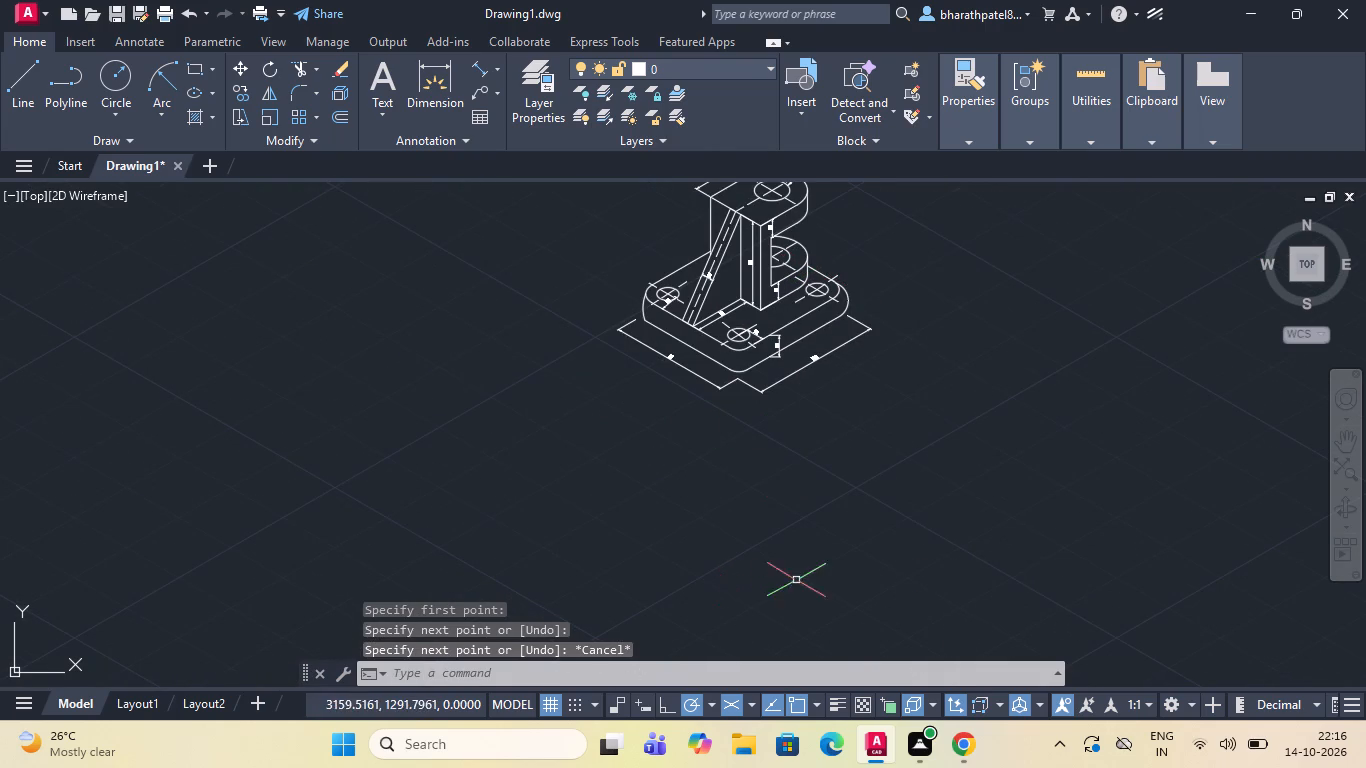
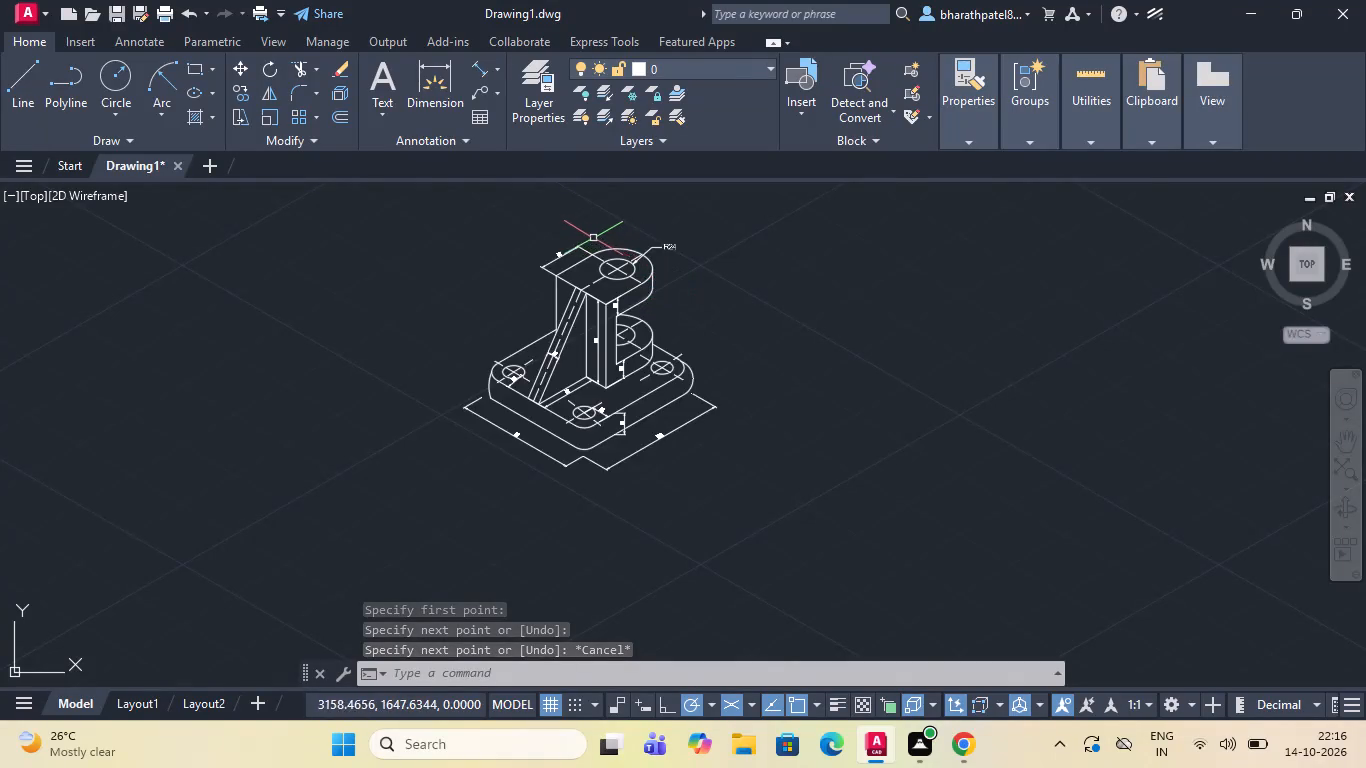
# Save the drawing as Clevis Base in the Documents folder, in AutoCAD 2018 Drawing format.
pyautogui.scroll(1, 593, 238)
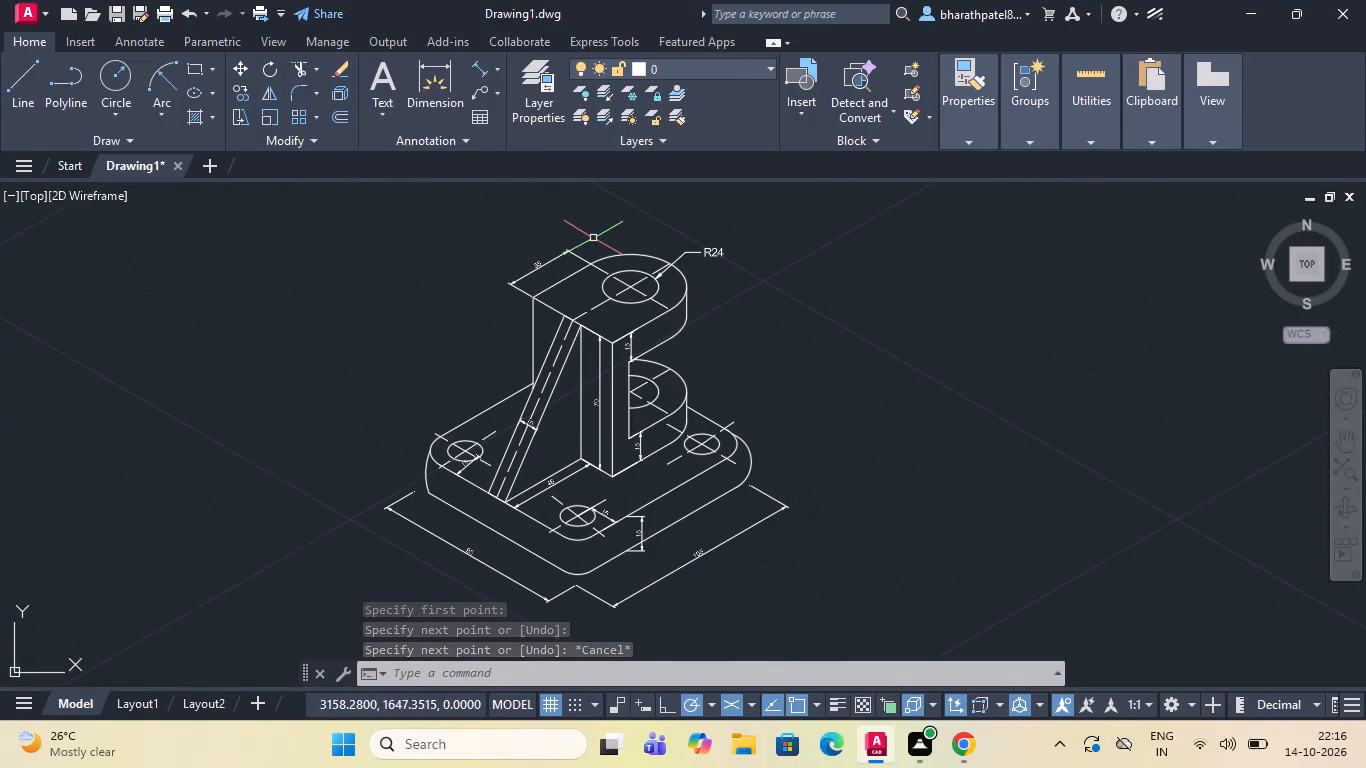
pyautogui.hotkey('ctrl', 's')
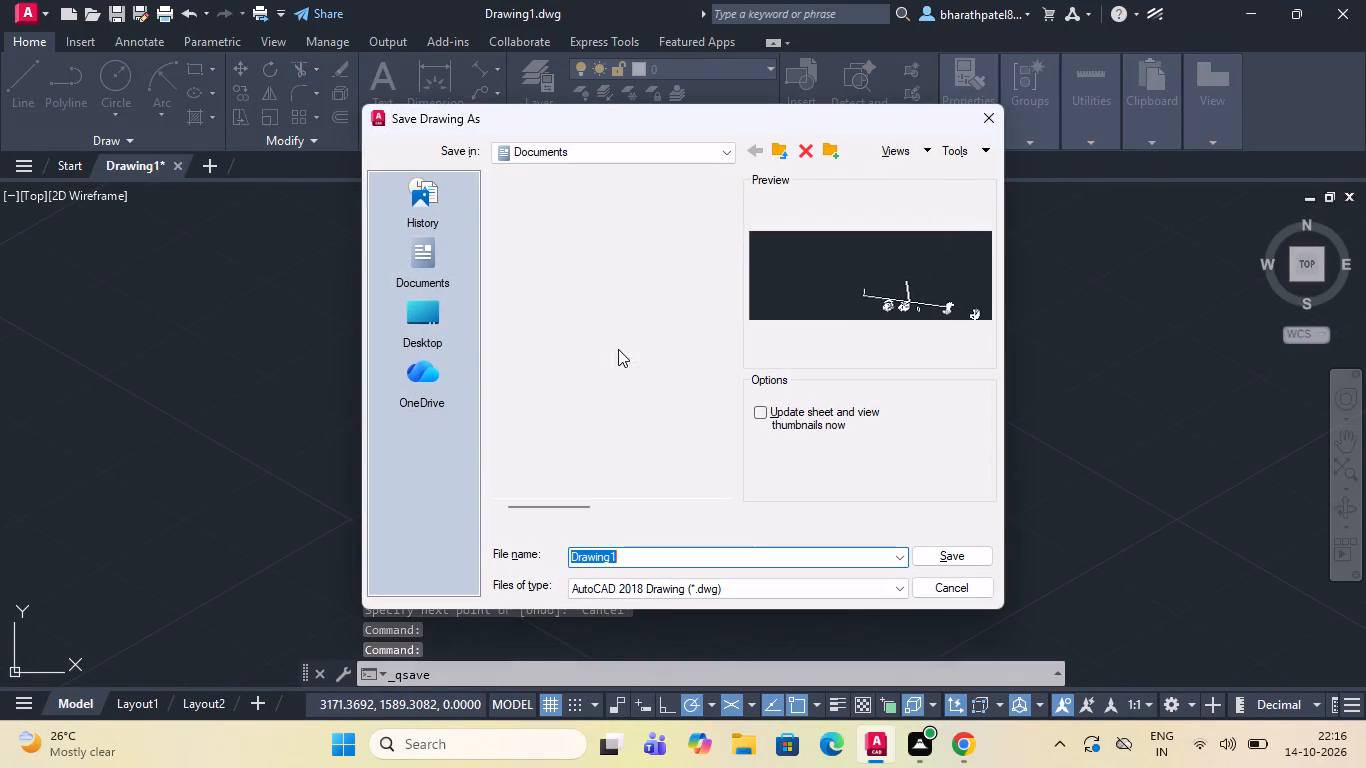
pyautogui.hotkey('ctrl', 'v')
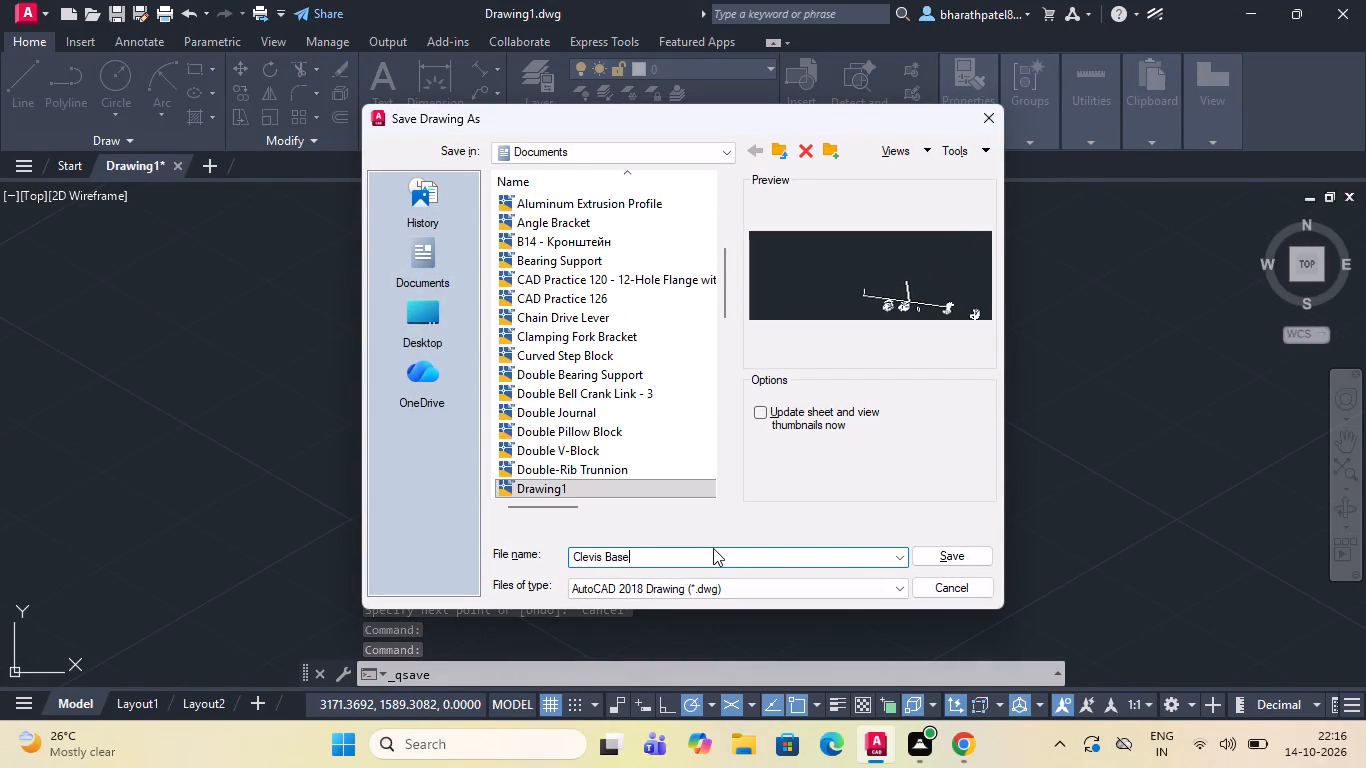
pyautogui.click(930, 551)
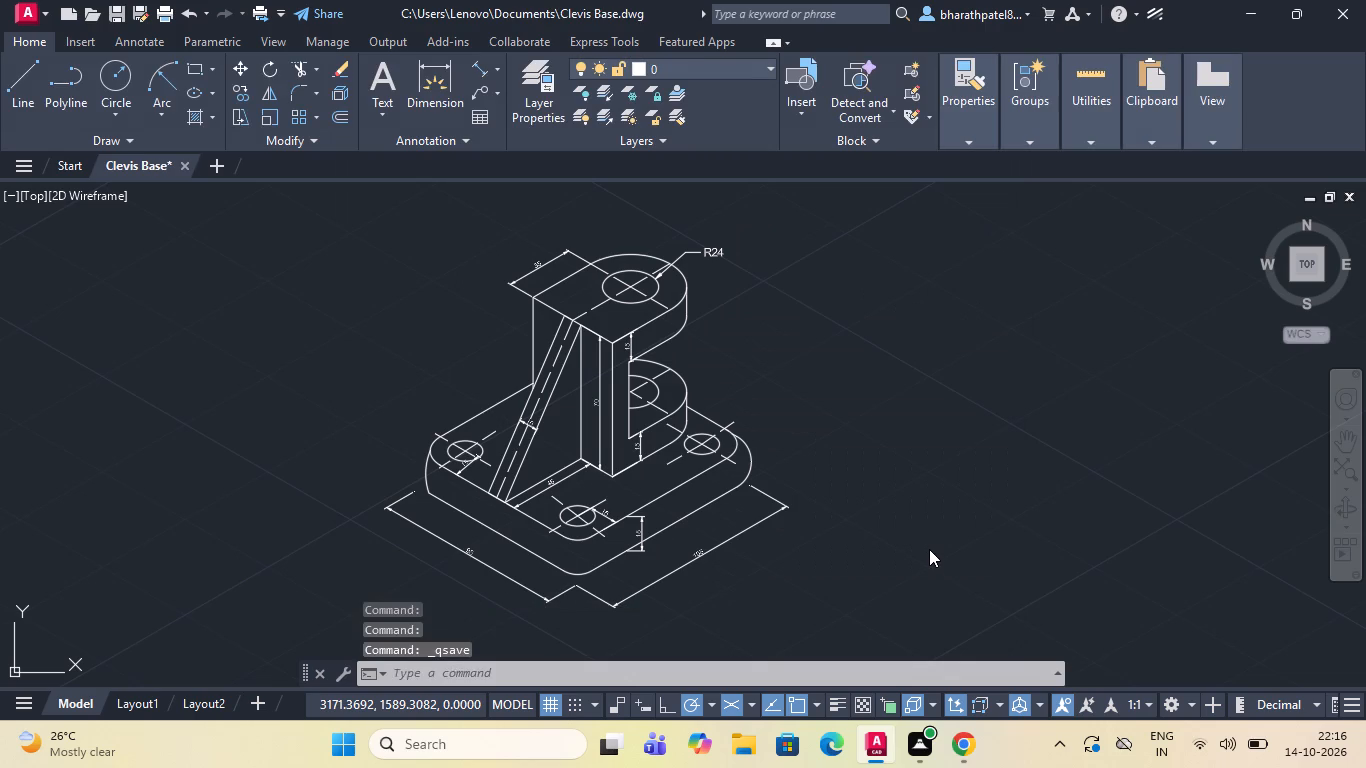
# Turn off the command log file with LOGFILEOFF.
pyautogui.click(767, 674)
pyautogui.write('log')
pyautogui.press('Down')
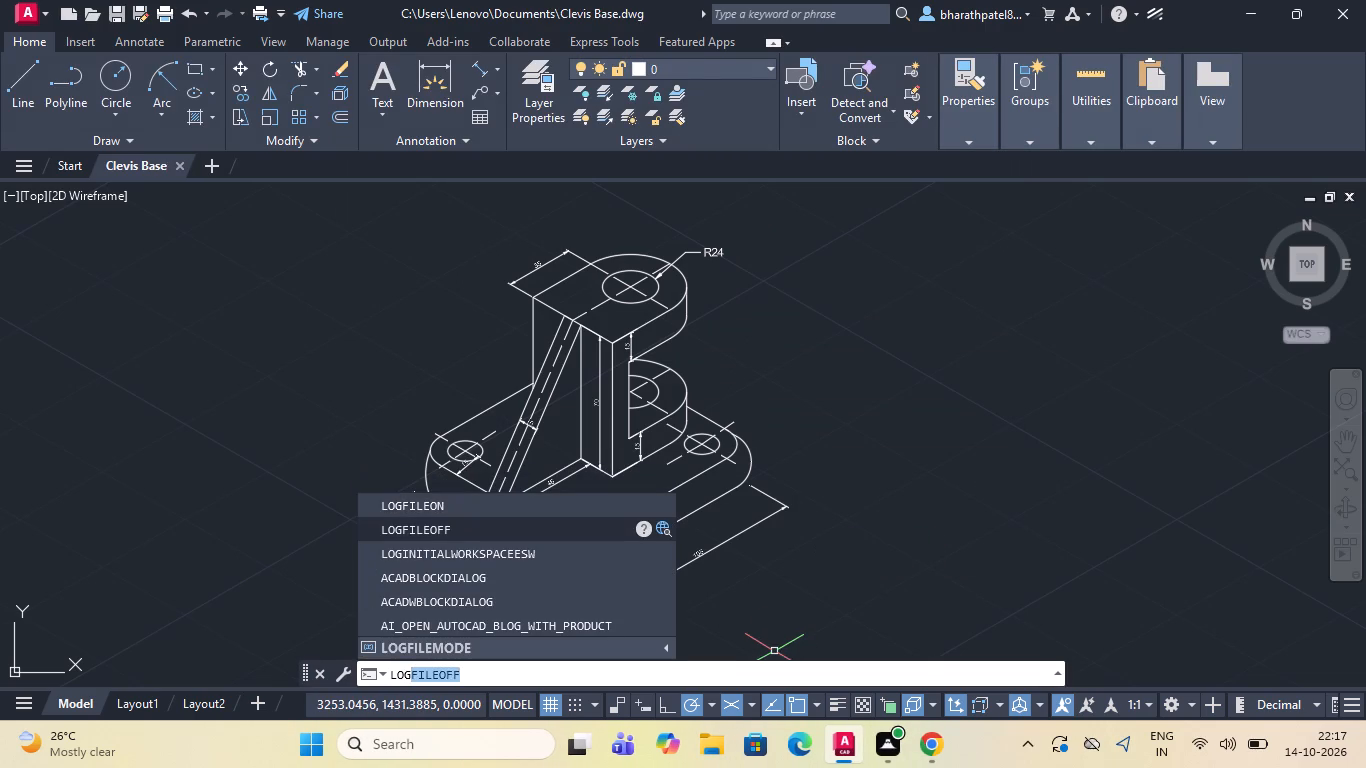
pyautogui.press('Return')
# Configure the model plot for DWG To PDF.pc3, landscape, ISO full bleed A4 (297.00 x 210.00 MM), centred on the sheet, and apply it to the layout.
pyautogui.hotkey('ctrl', 'p')
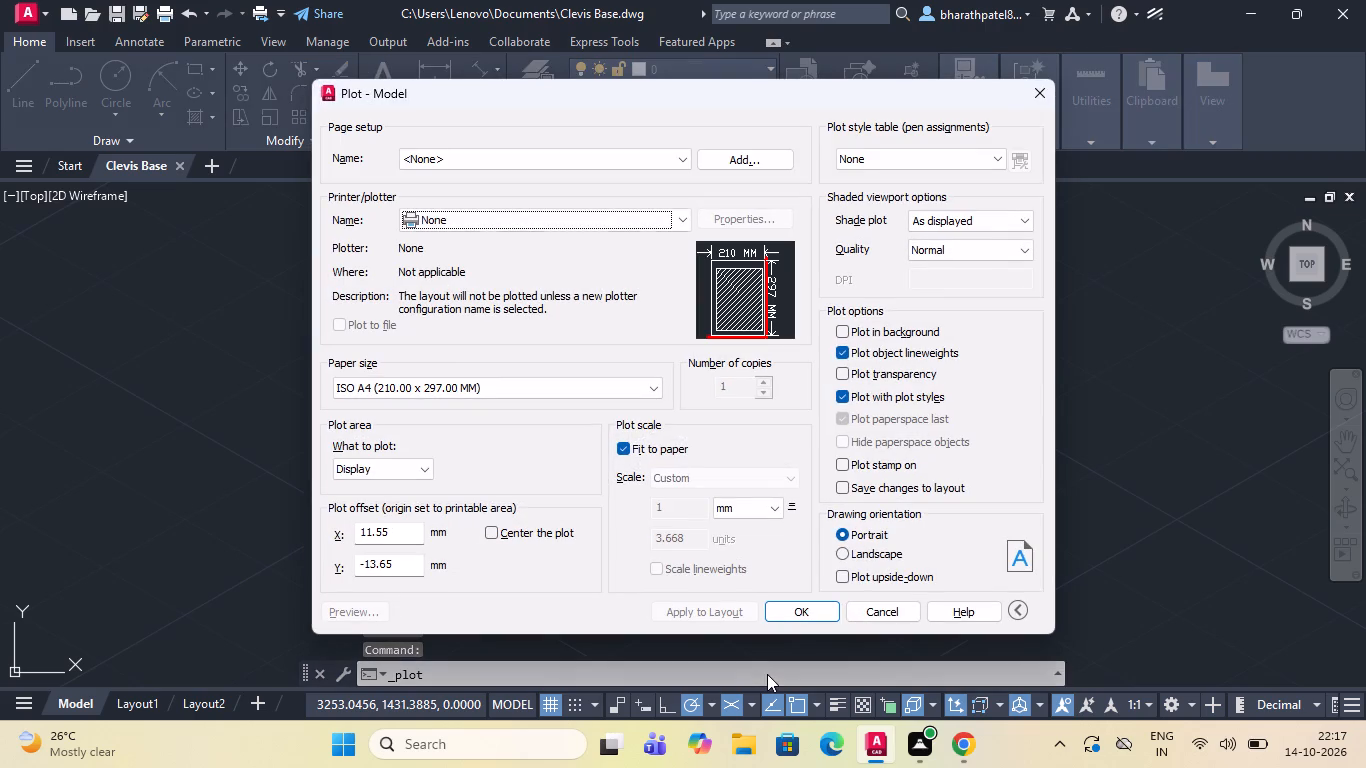
pyautogui.click(531, 0)
pyautogui.click(560, 219)
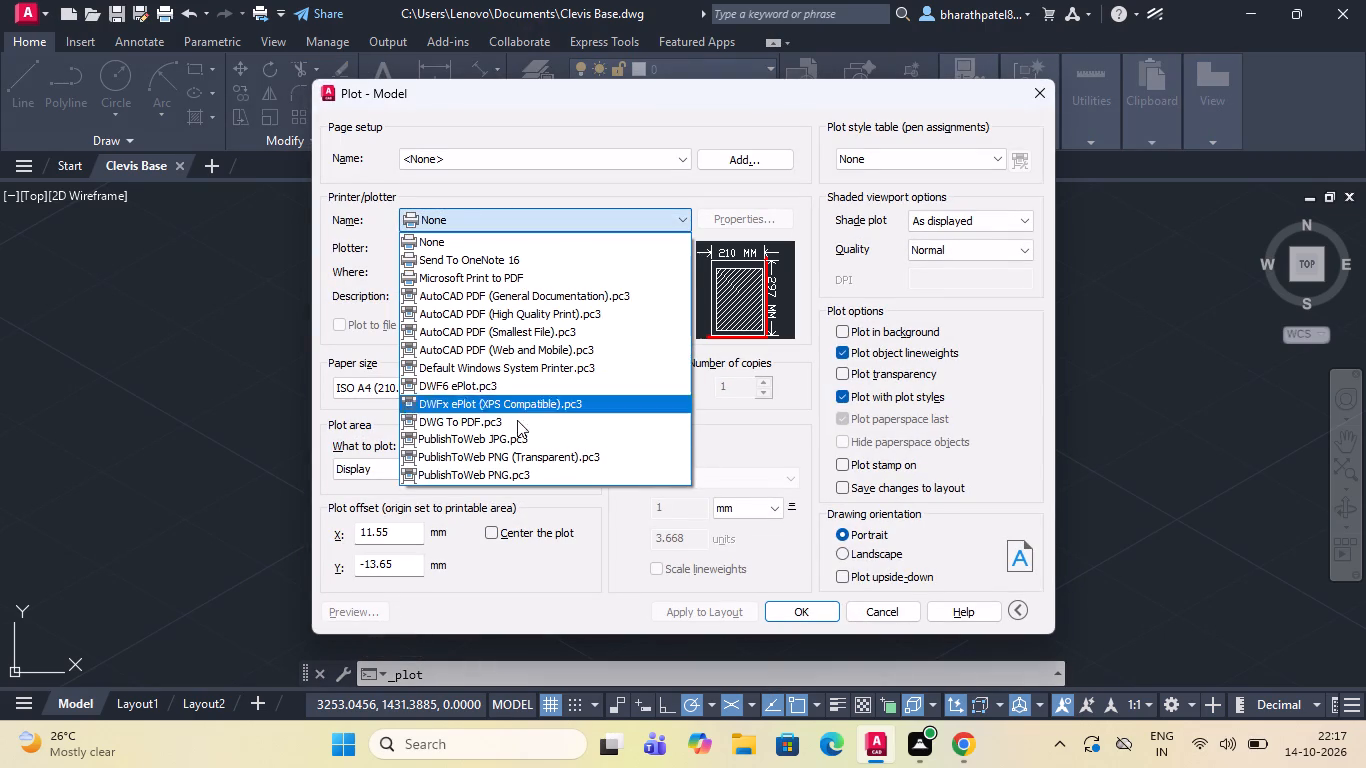
pyautogui.click(511, 417)
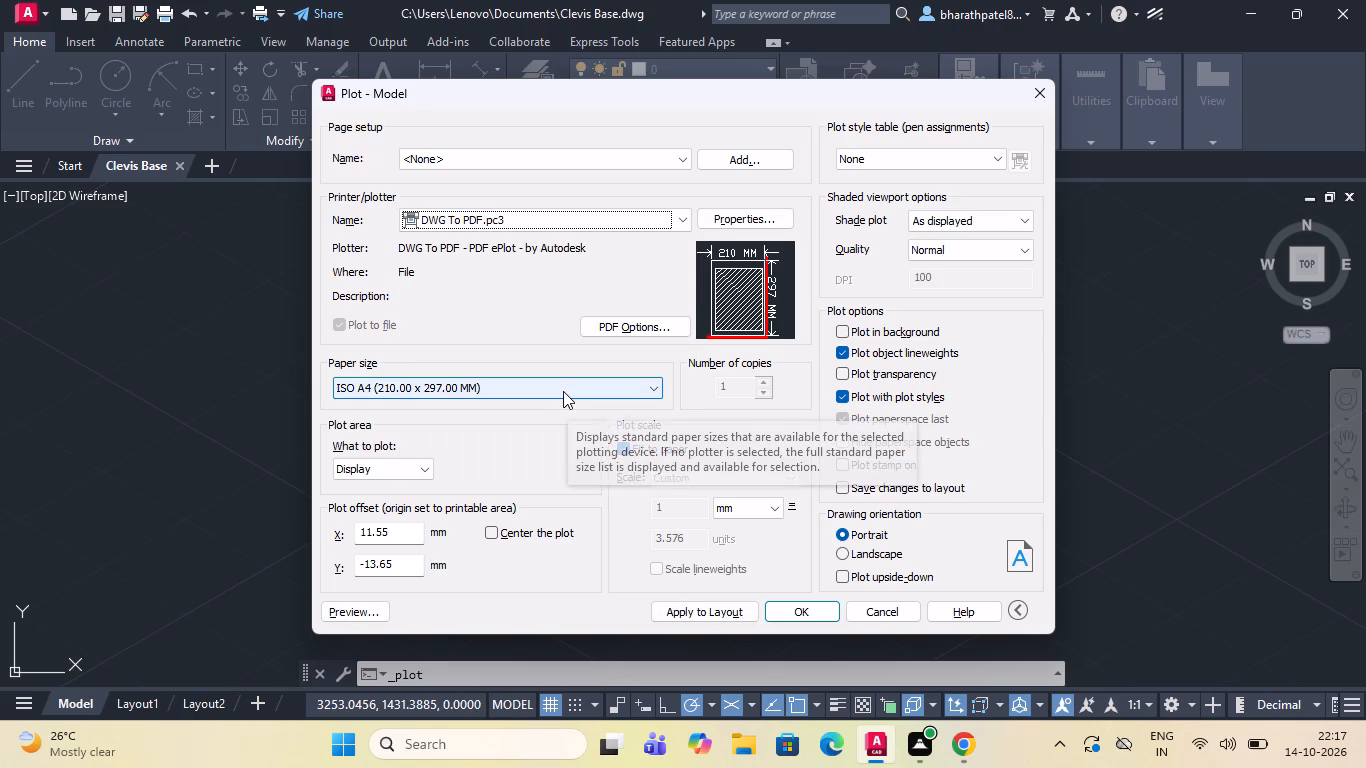
pyautogui.click(842, 552)
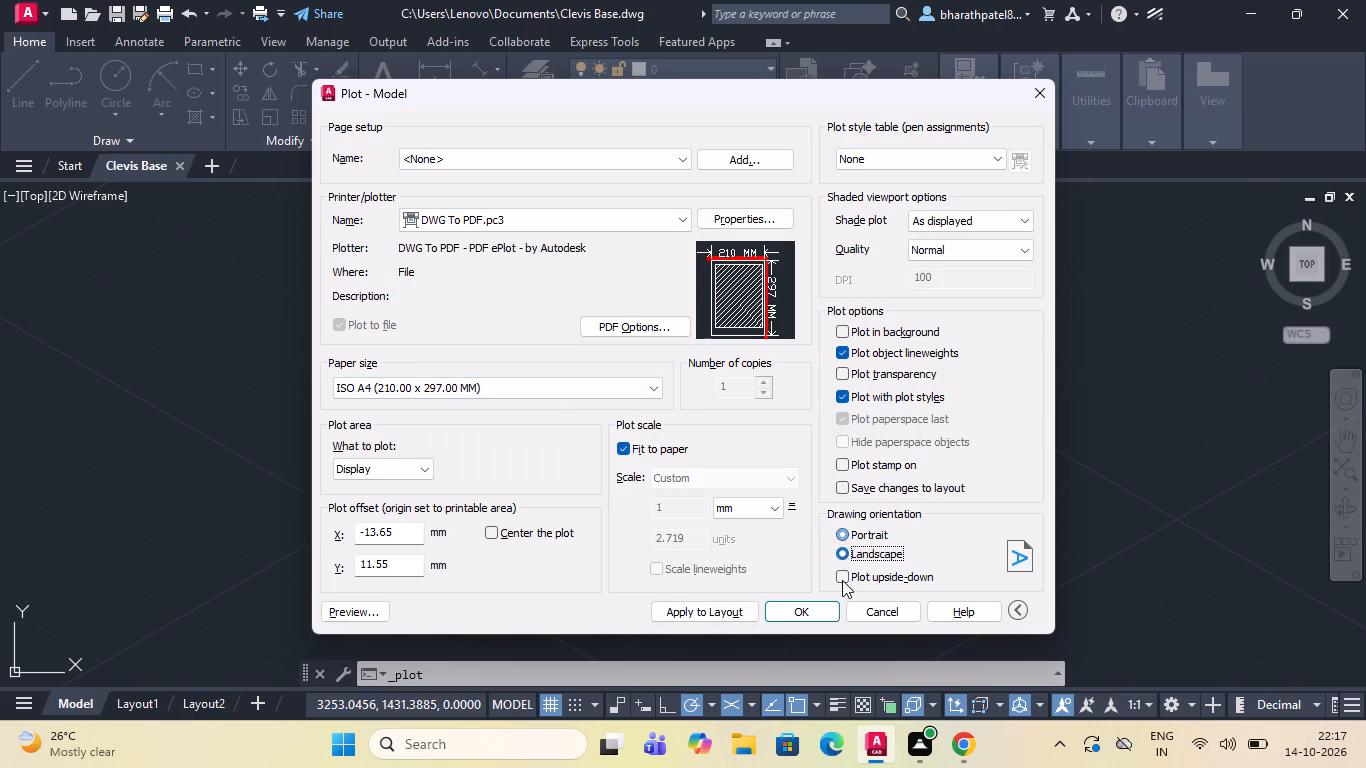
pyautogui.click(595, 389)
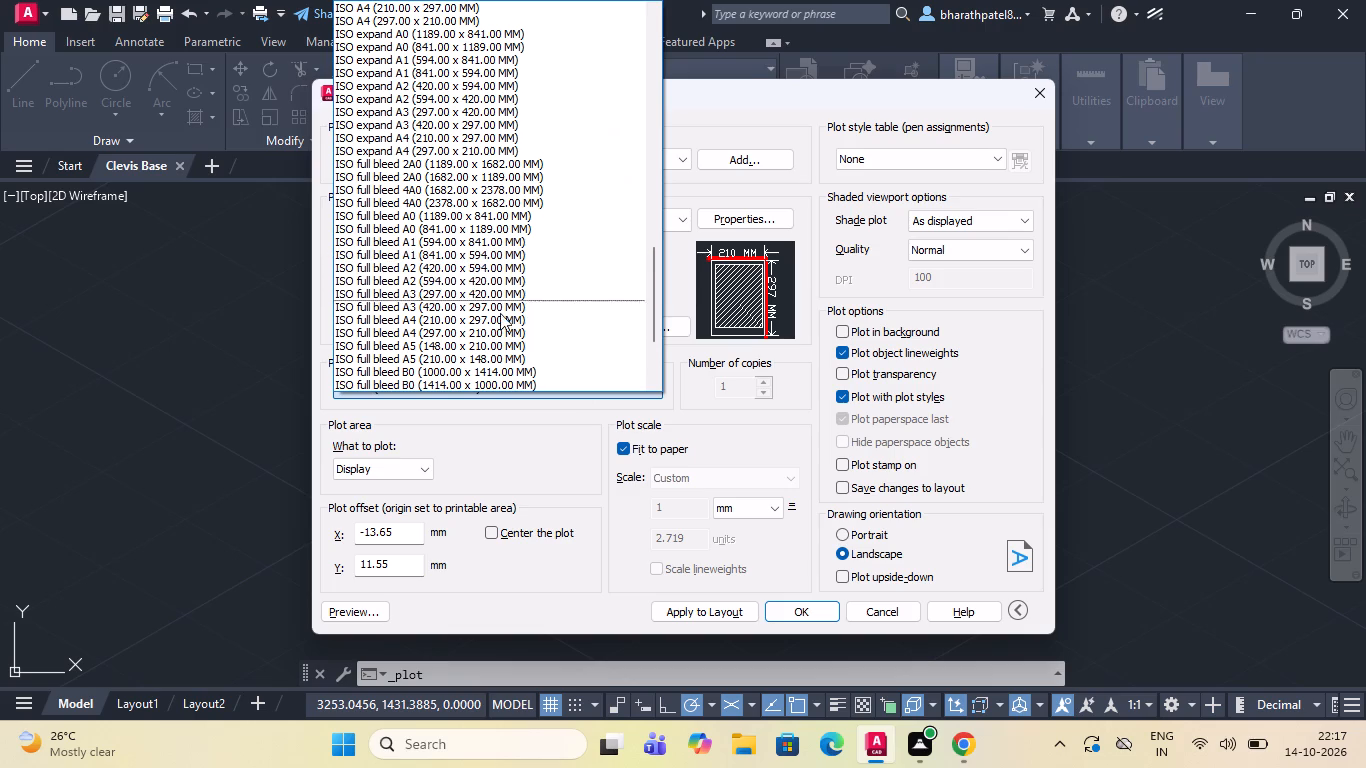
pyautogui.click(497, 333)
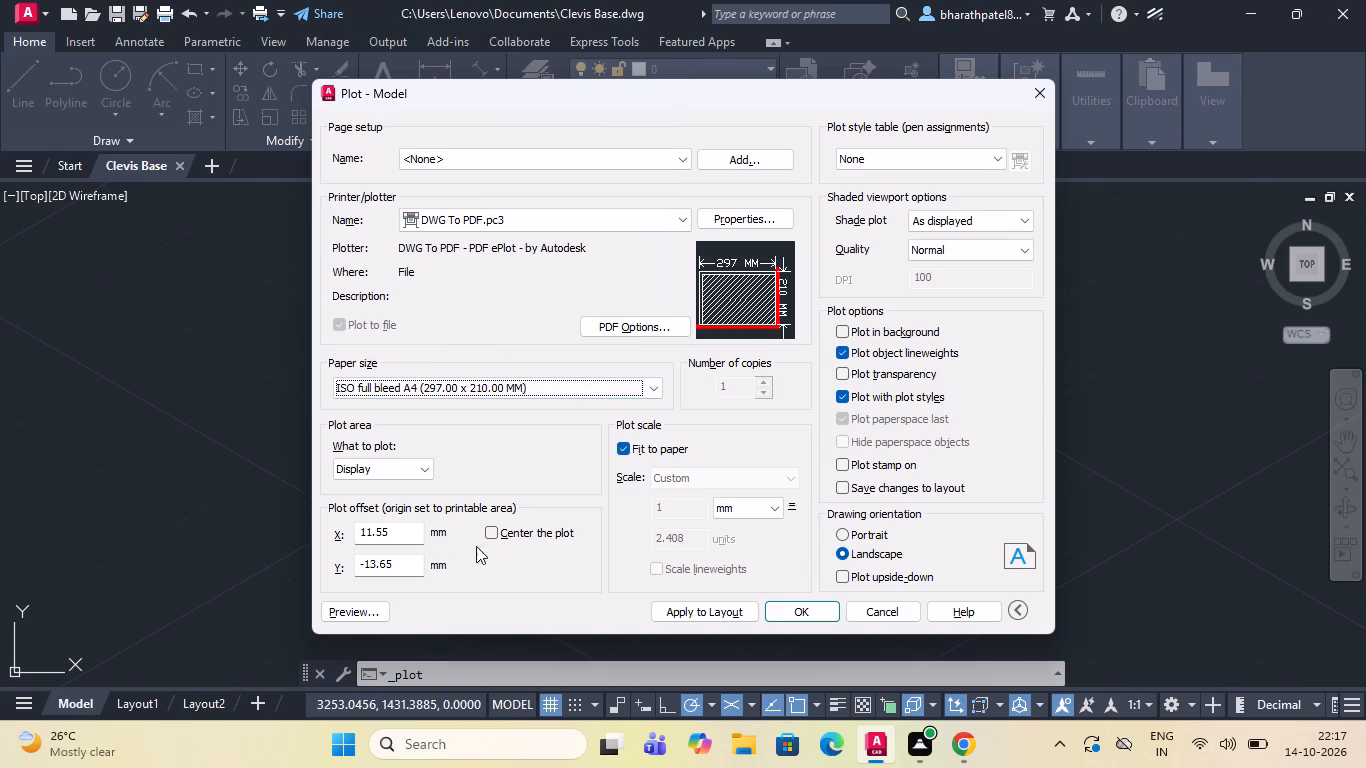
pyautogui.click(495, 533)
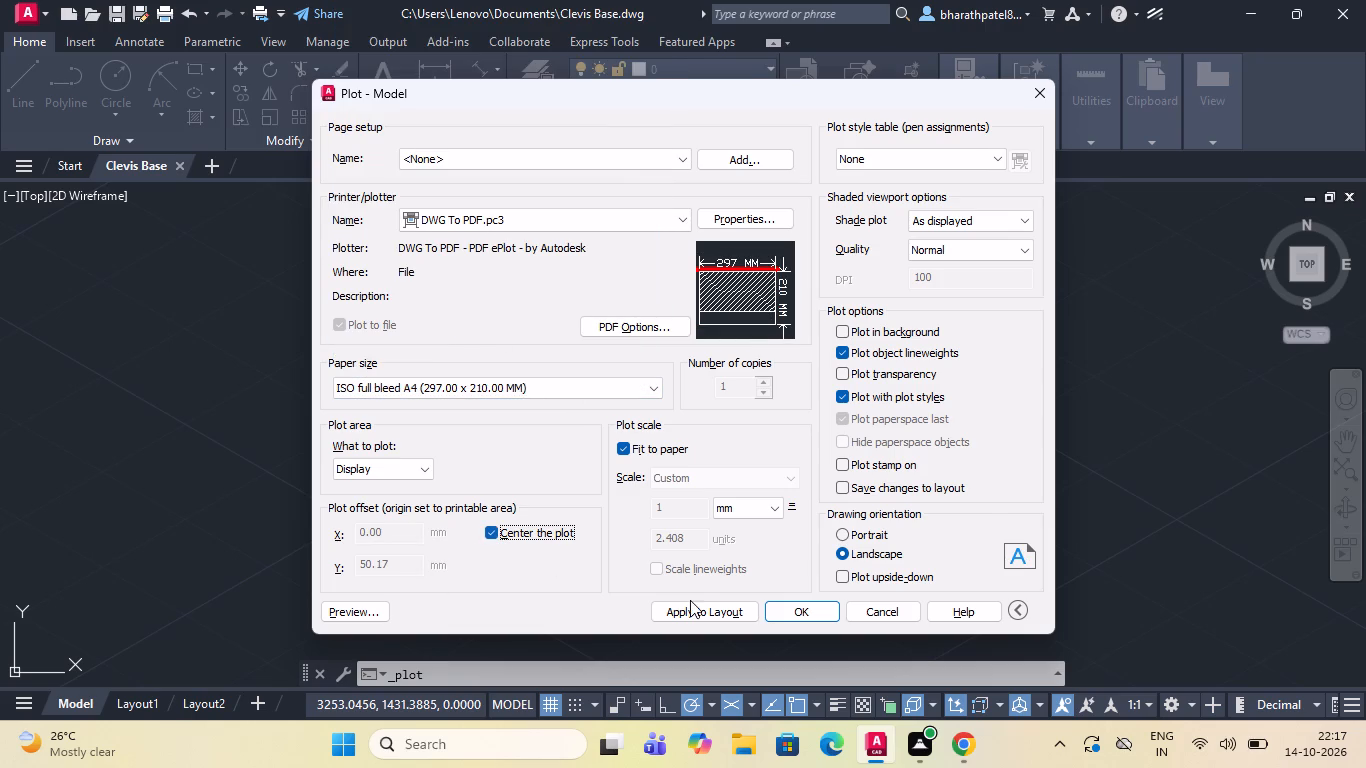
pyautogui.click(719, 609)
# Plot the drawing to the file Clevis Base-Model.pdf in the Documents folder.
pyautogui.click(772, 611)
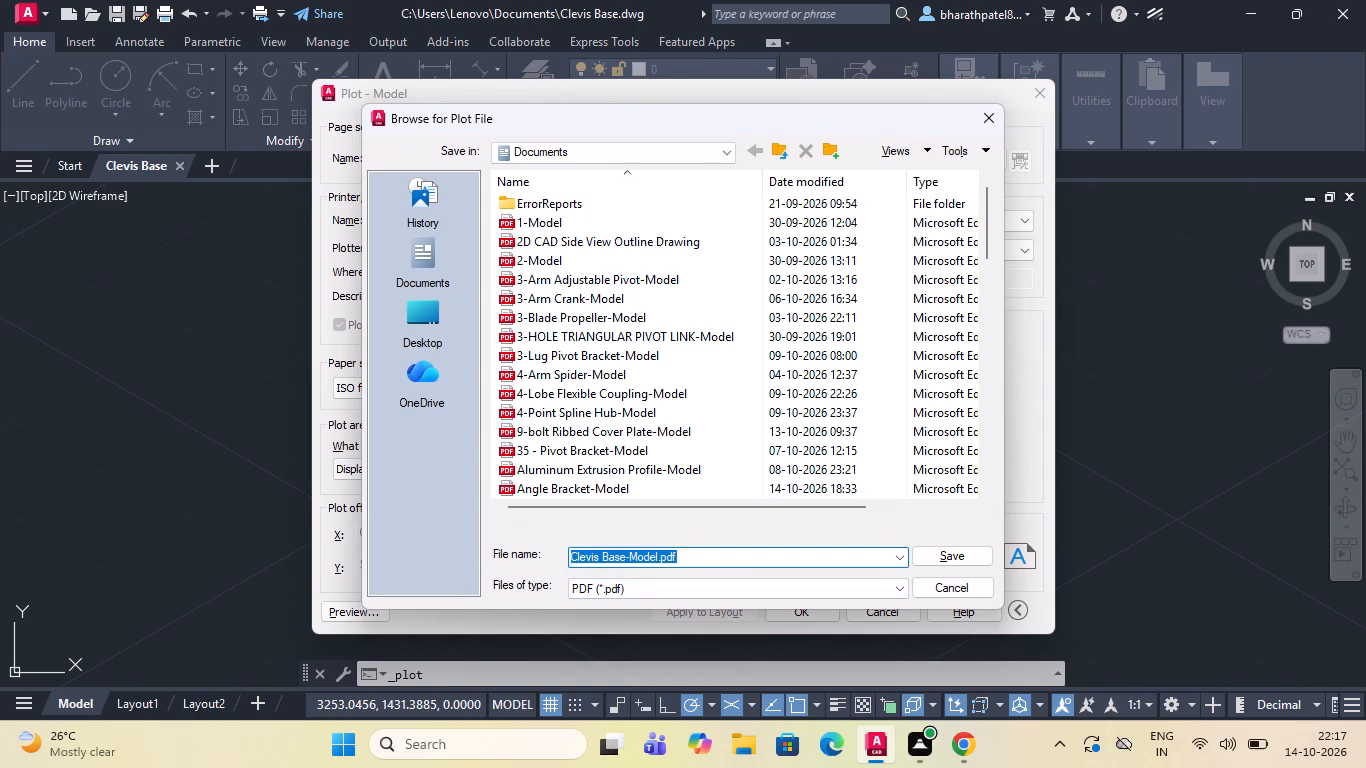
pyautogui.click(929, 552)
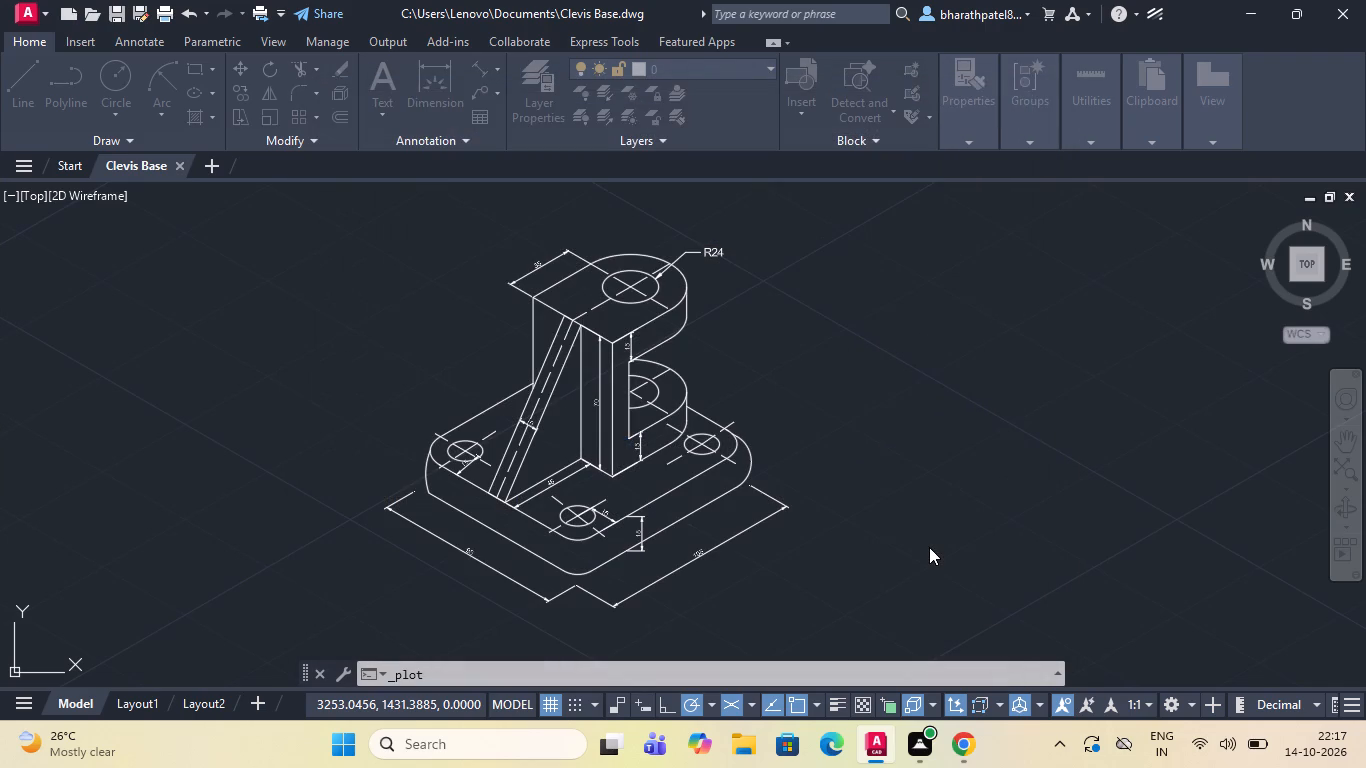